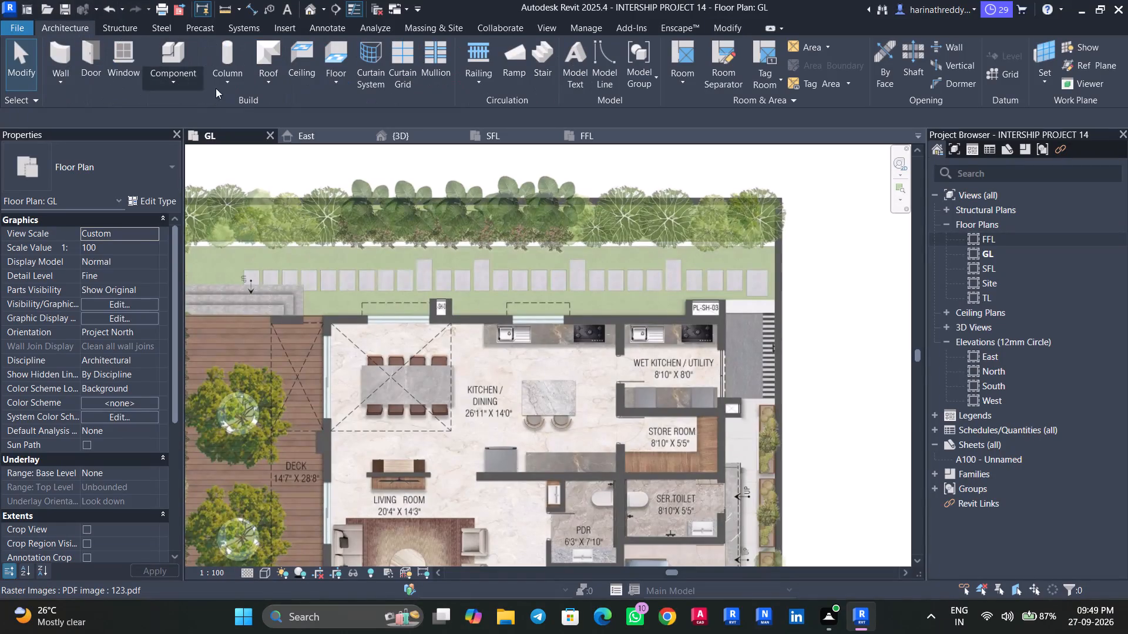
Start a floor and sketch a rectangular boundary about 56'-3" long over the garden strip, from the planting corner to the yard grating.
click(321, 87)
click(348, 109)
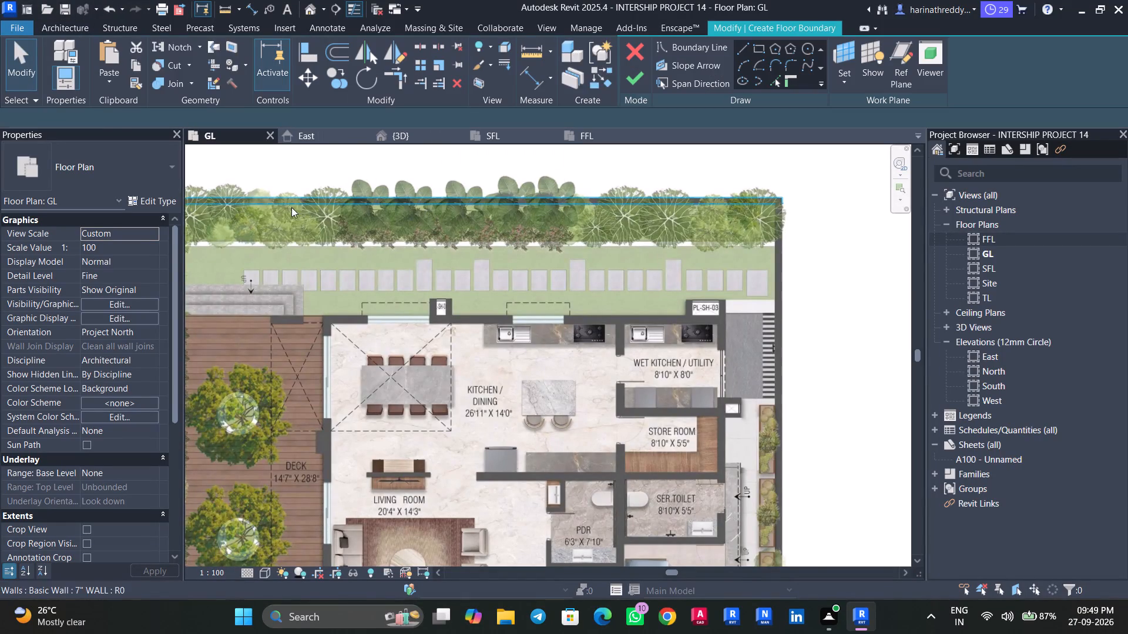
middle_drag(296, 210, 402, 203)
click(758, 47)
scroll(280, 232, up, 1)
scroll(280, 232, down, 1)
scroll(280, 233, up, 3)
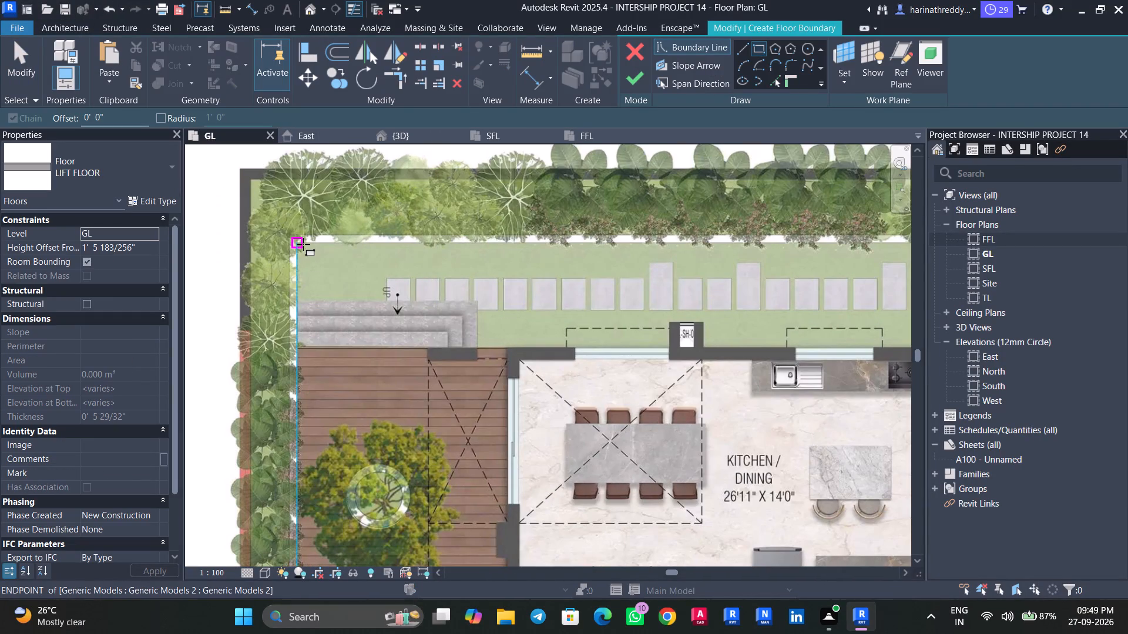
click(302, 242)
middle_drag(555, 343, 274, 271)
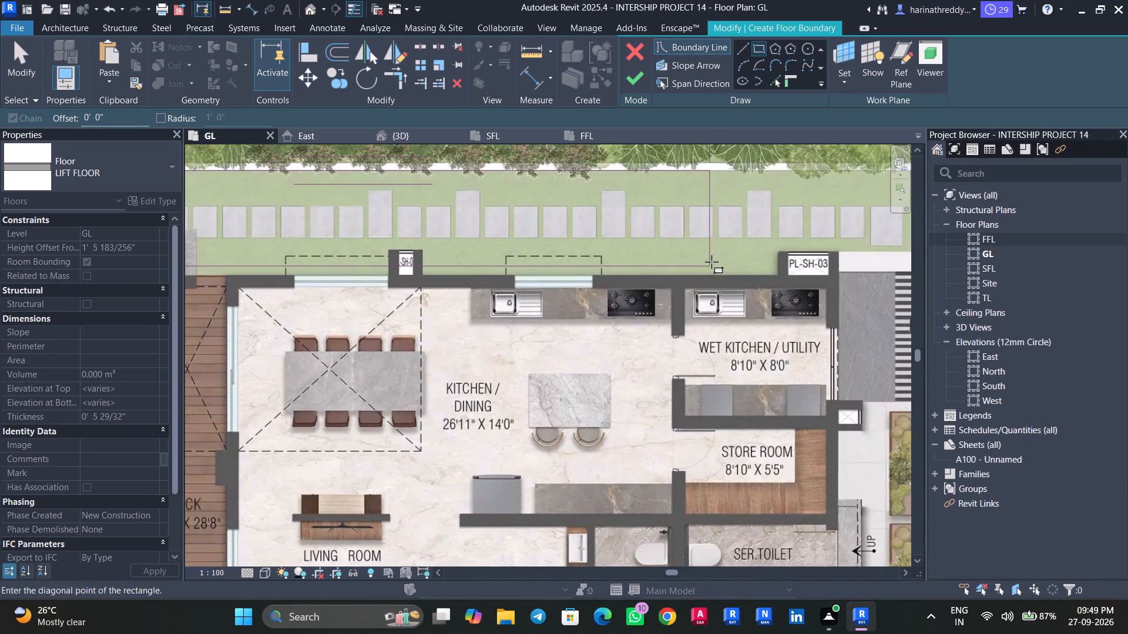
middle_drag(711, 262, 451, 282)
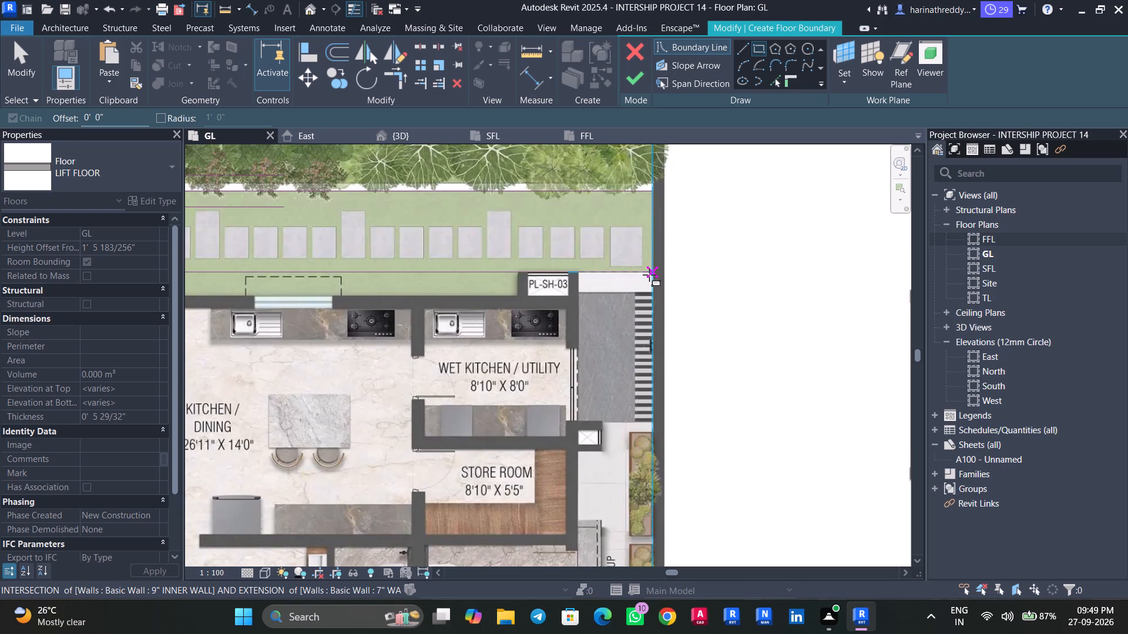
scroll(649, 275, up, 3)
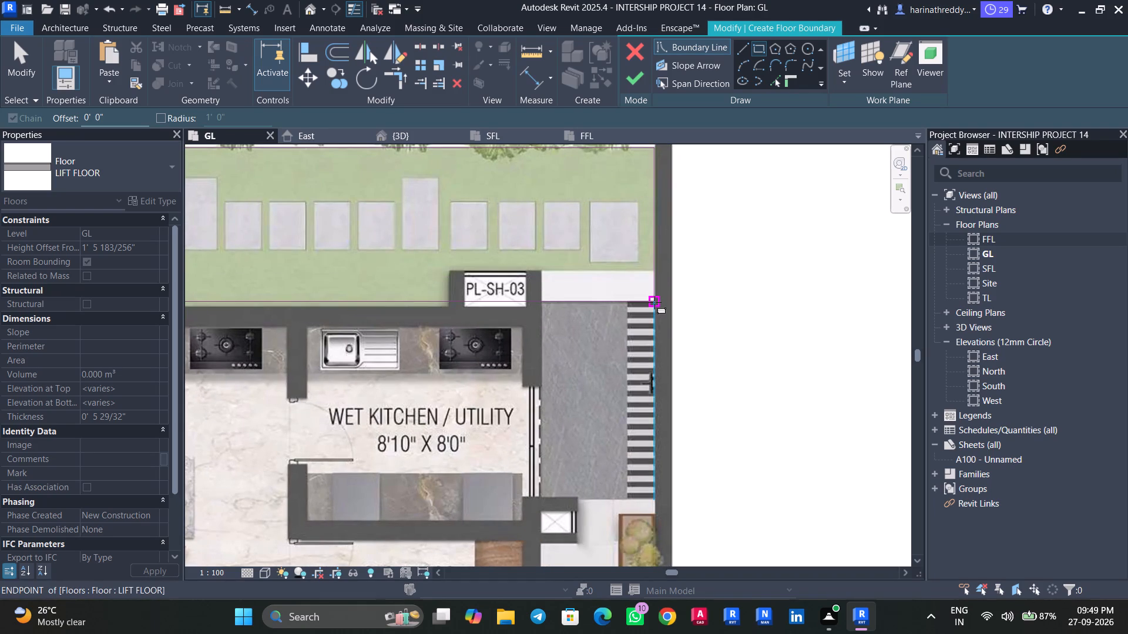
click(654, 302)
key(Escape)
key(Escape)
key(Escape)
Draw boundary lines beside the PL-SH-03 shaft and about 4'-8" across to the compound wall, outlining the white paved patch.
scroll(518, 299, up, 4)
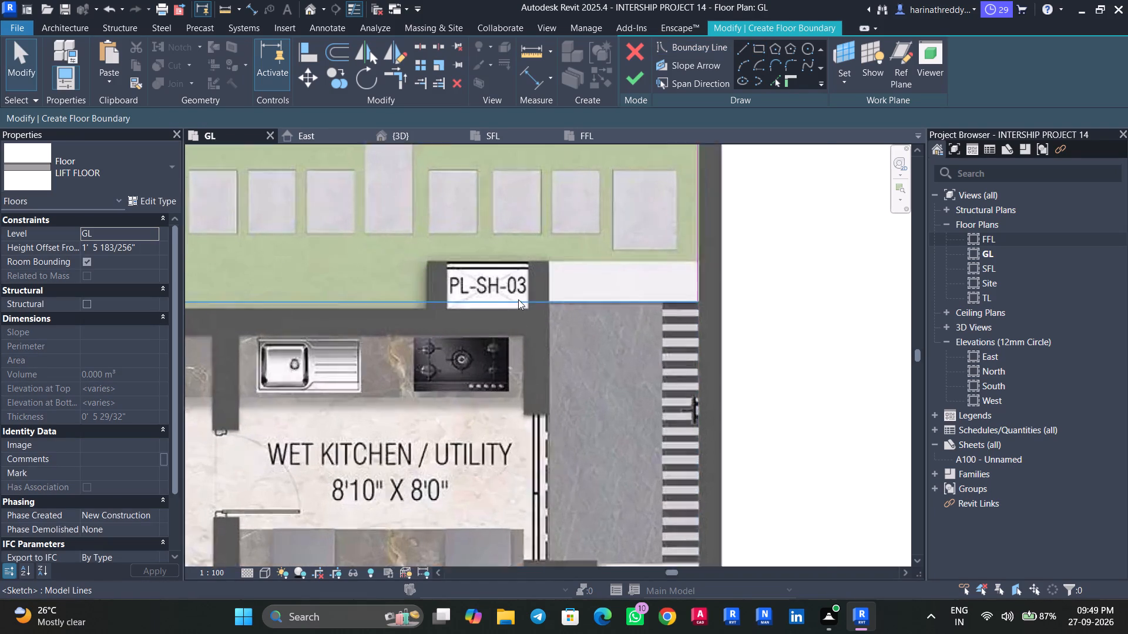
scroll(518, 299, up, 1)
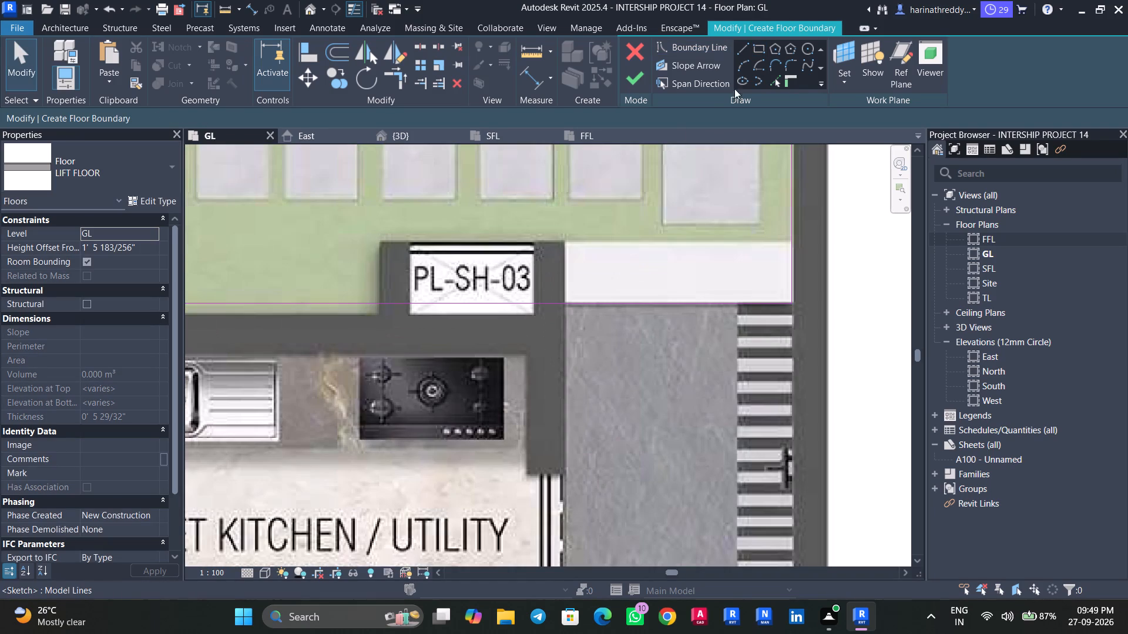
click(746, 51)
click(566, 305)
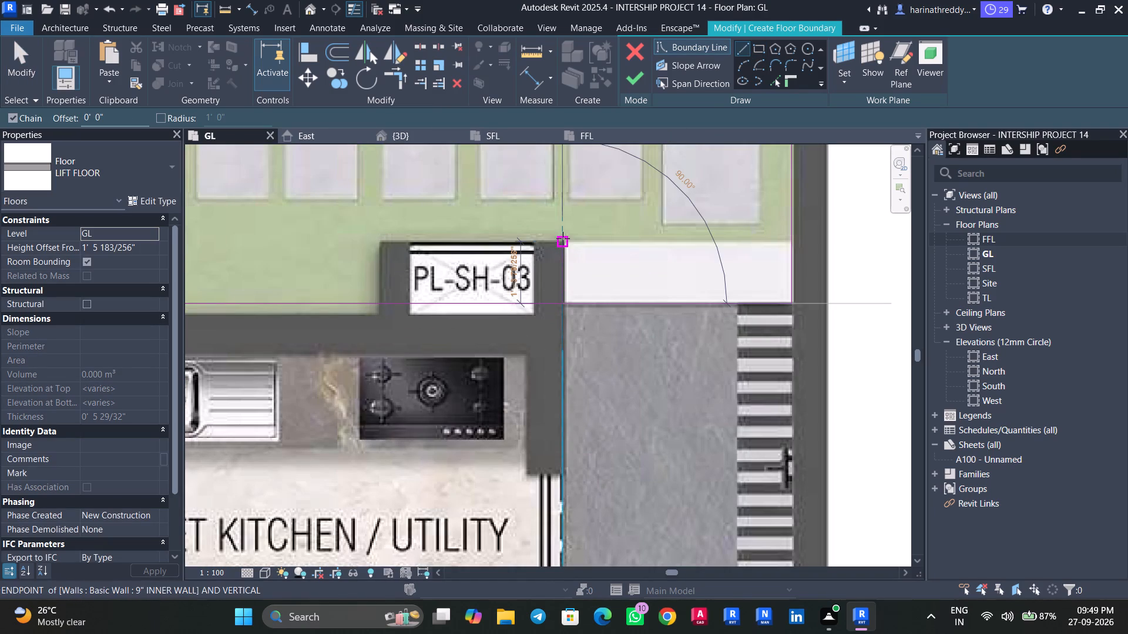
click(563, 238)
click(797, 241)
key(Escape)
key(Escape)
key(Escape)
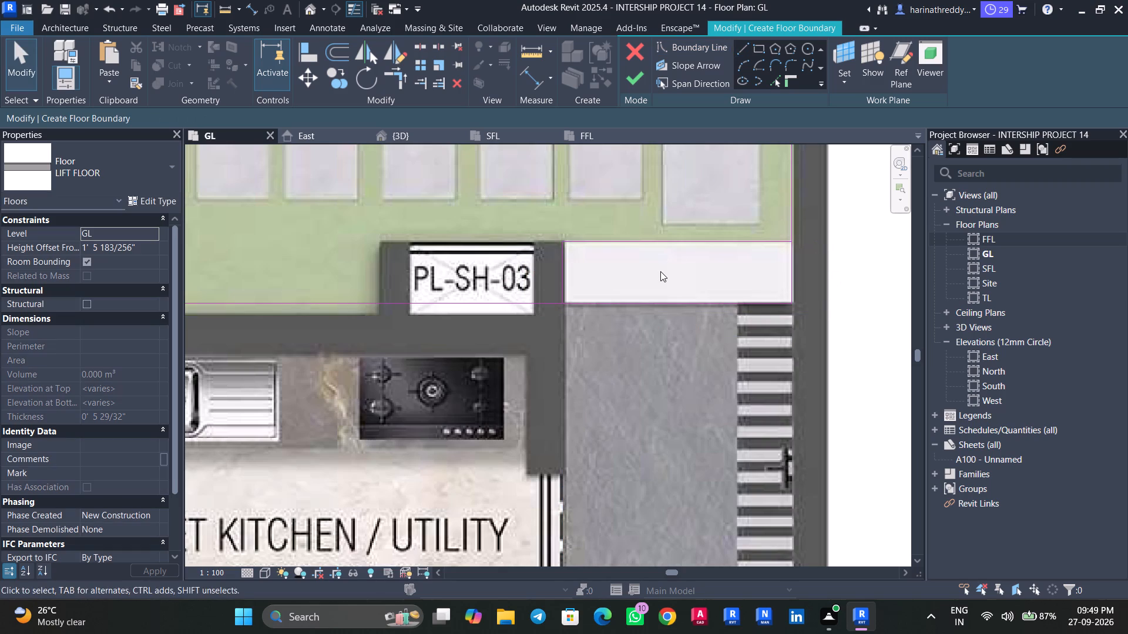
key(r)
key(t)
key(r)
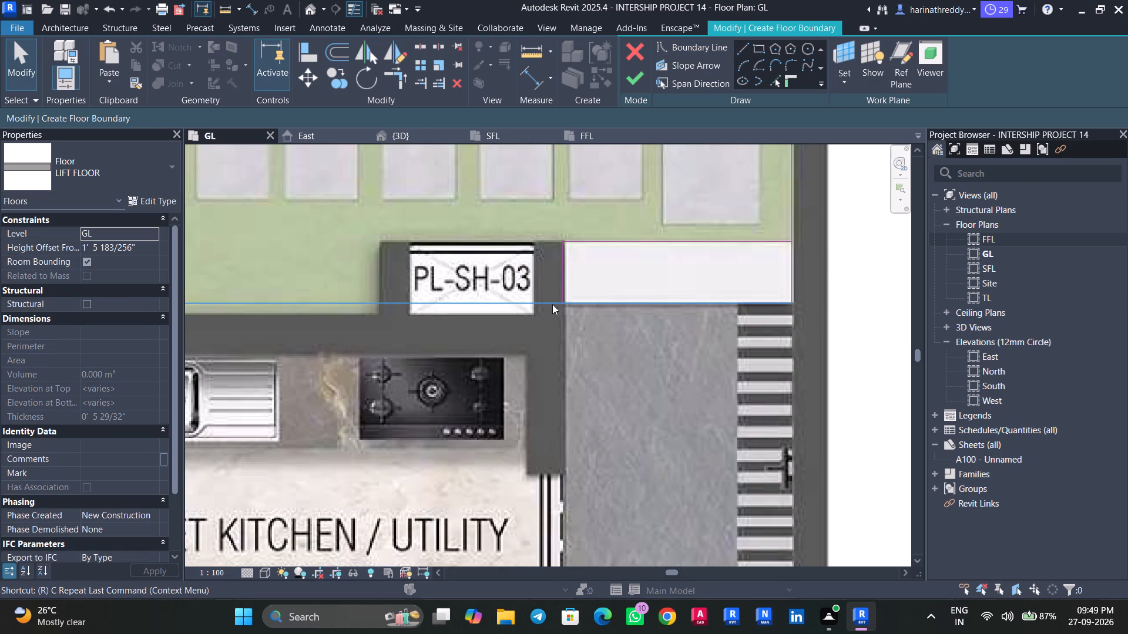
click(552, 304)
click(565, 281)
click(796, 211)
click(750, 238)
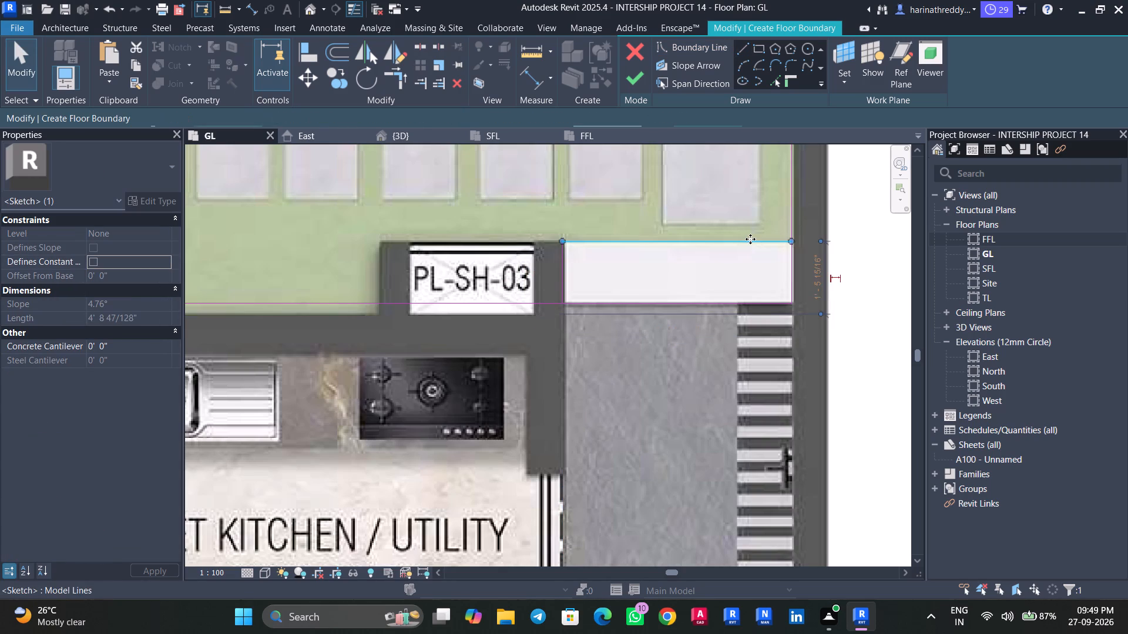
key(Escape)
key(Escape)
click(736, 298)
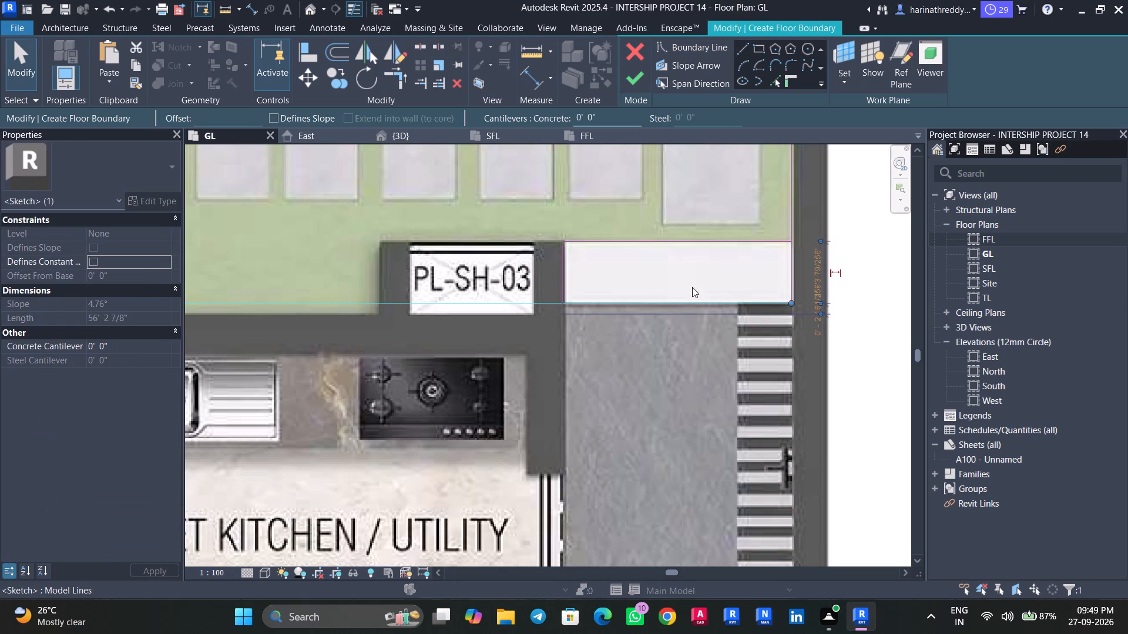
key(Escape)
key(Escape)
Trim the boundary corners at the shaft and the compound wall so the sketch excludes the white paved patch.
key(t)
key(r)
click(487, 305)
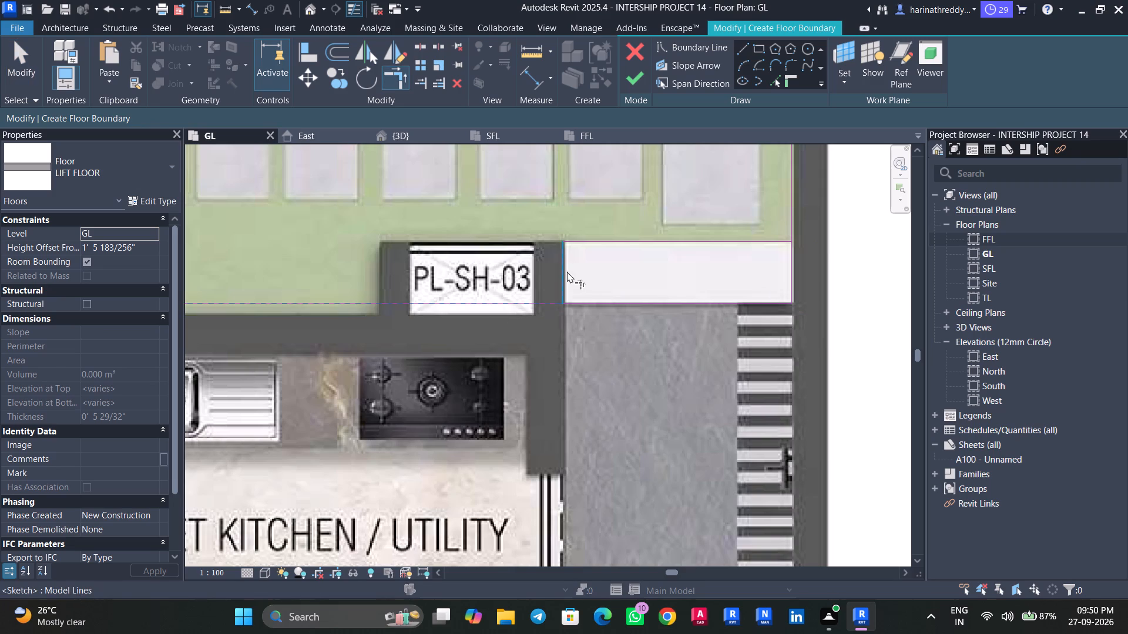
click(567, 271)
key(Escape)
key(Escape)
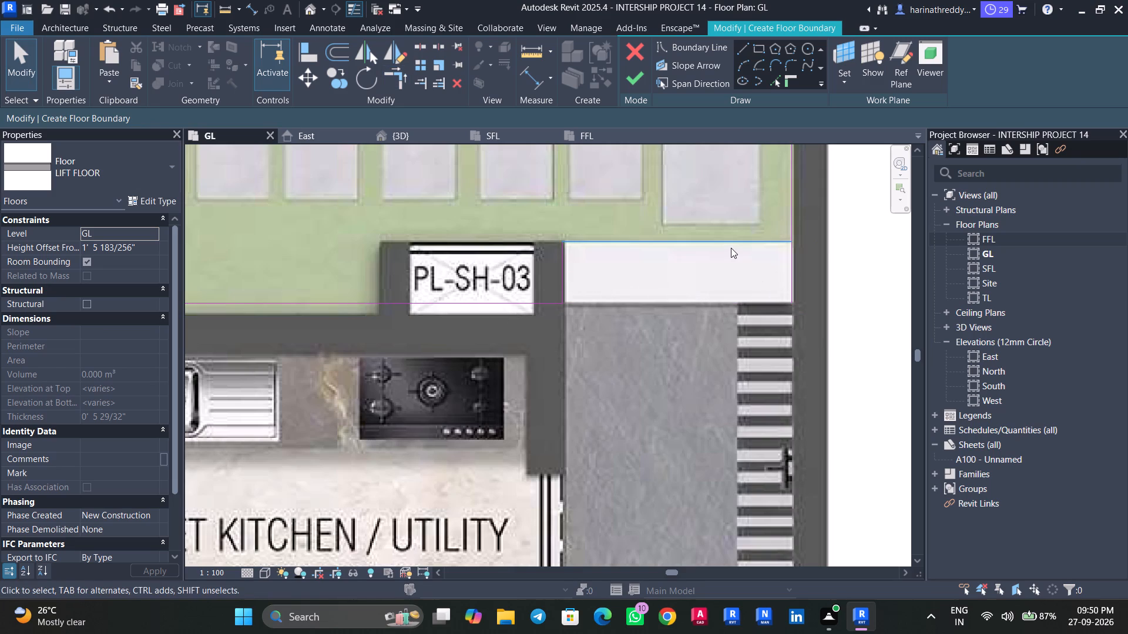
key(t)
key(r)
click(744, 244)
click(786, 220)
key(Escape)
key(Escape)
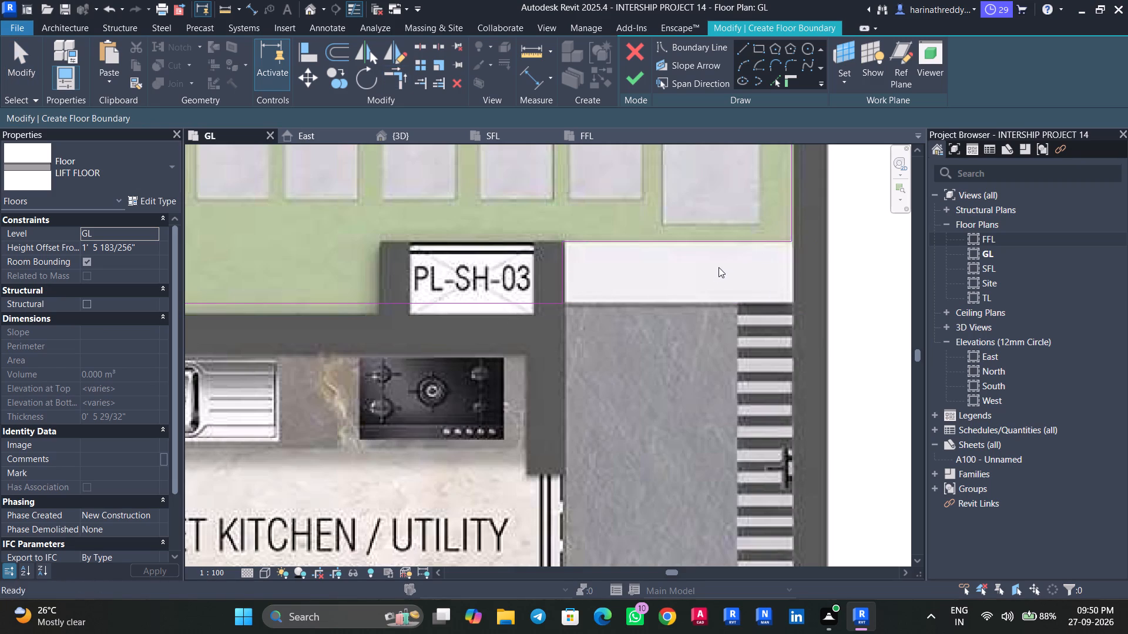
Set the floor's height offset from level to 450 mm.
scroll(715, 270, down, 5)
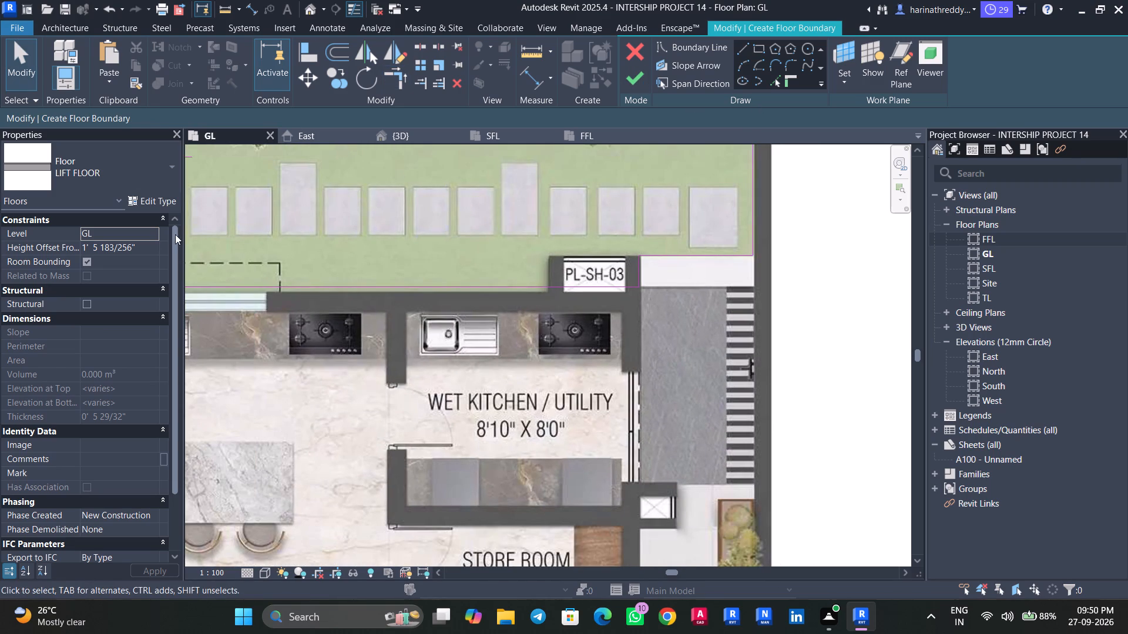
click(157, 245)
text(450)
text(MM)
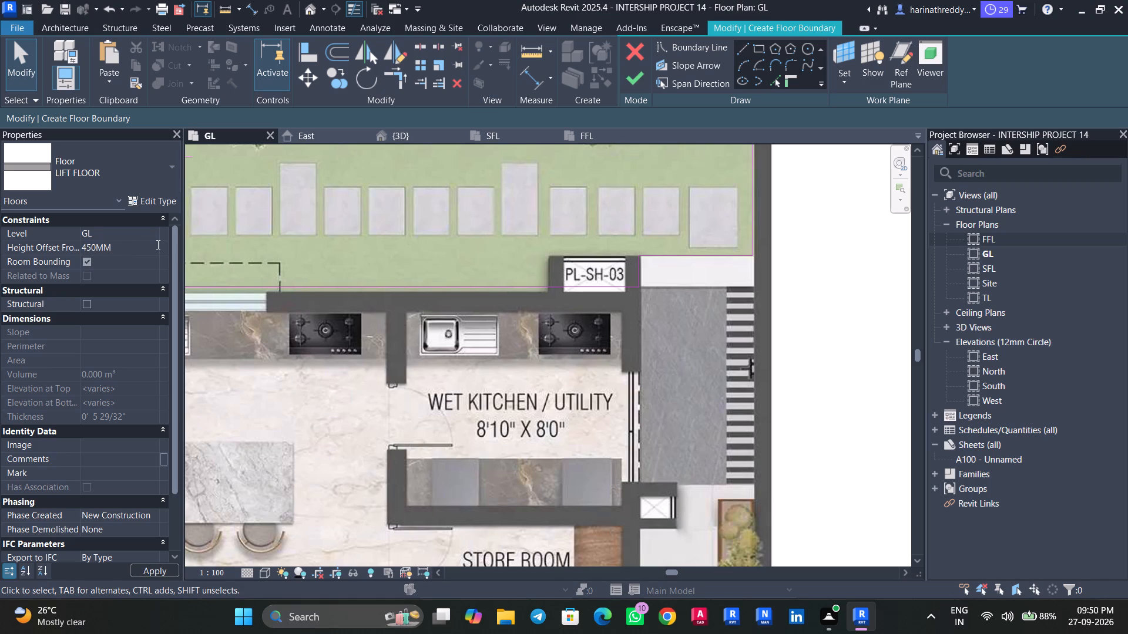
key(Return)
Duplicate the LIFT FLOOR type as GRASS FLORING.
click(158, 199)
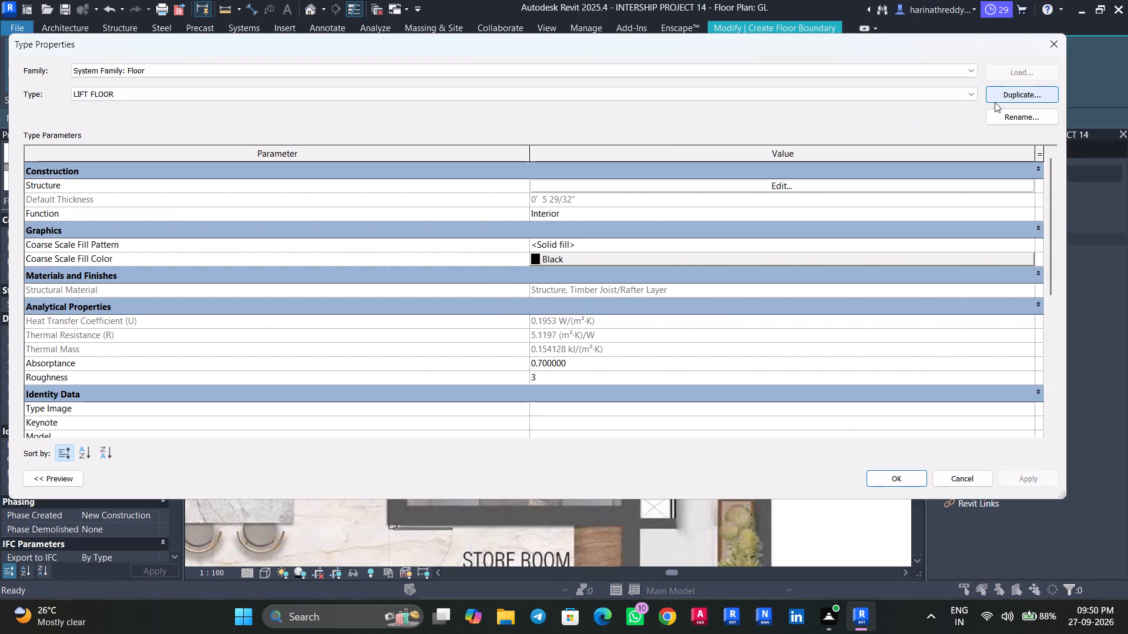
click(996, 100)
text(GRASS)
key(space)
text(FLORING)
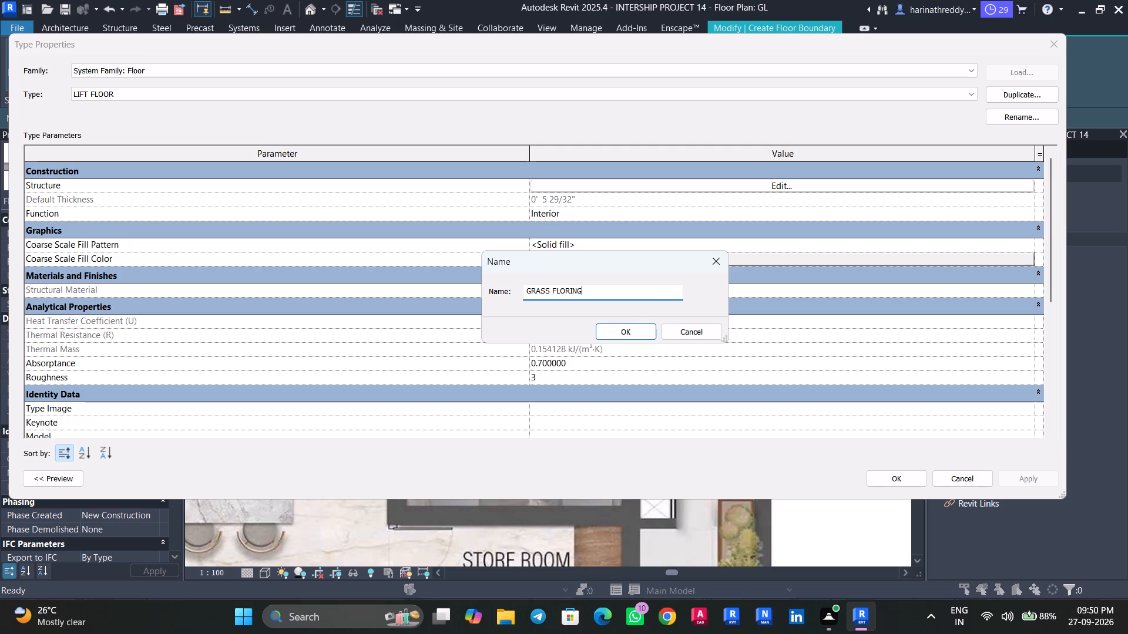
click(643, 326)
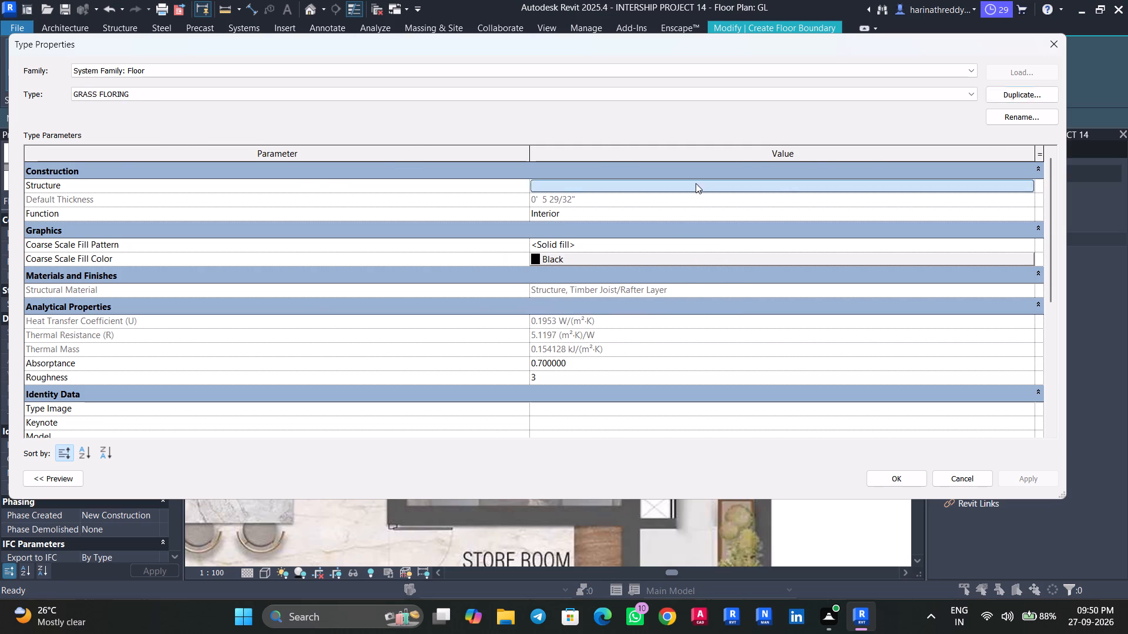
Create a new material named GRASS FLOORING for the Finish 2 layer of the floor structure.
click(696, 183)
click(512, 170)
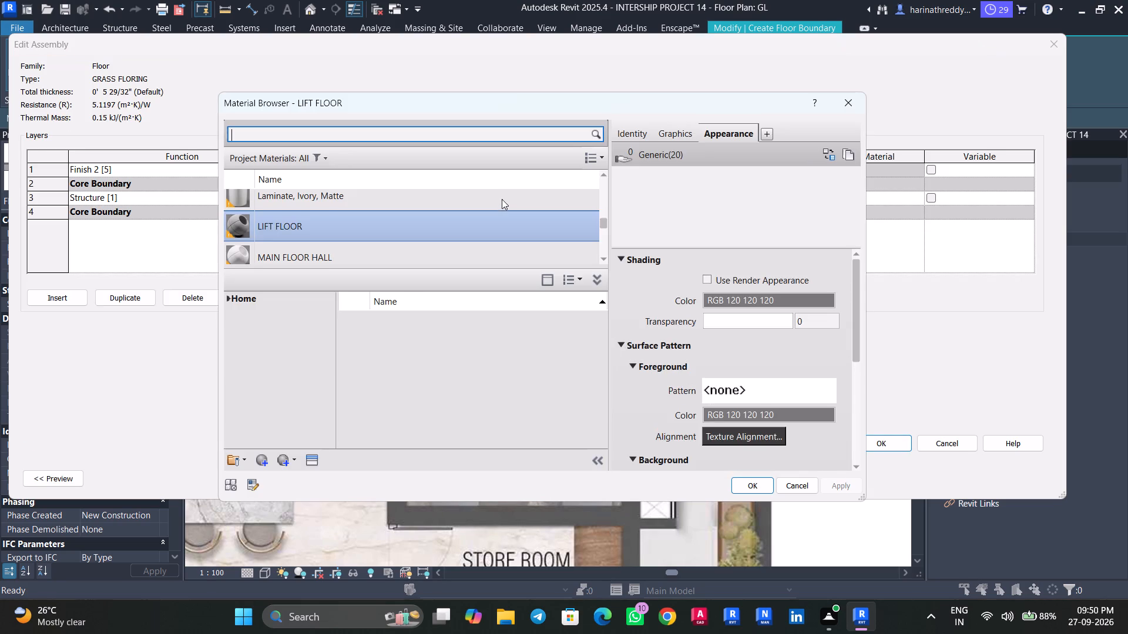
click(277, 455)
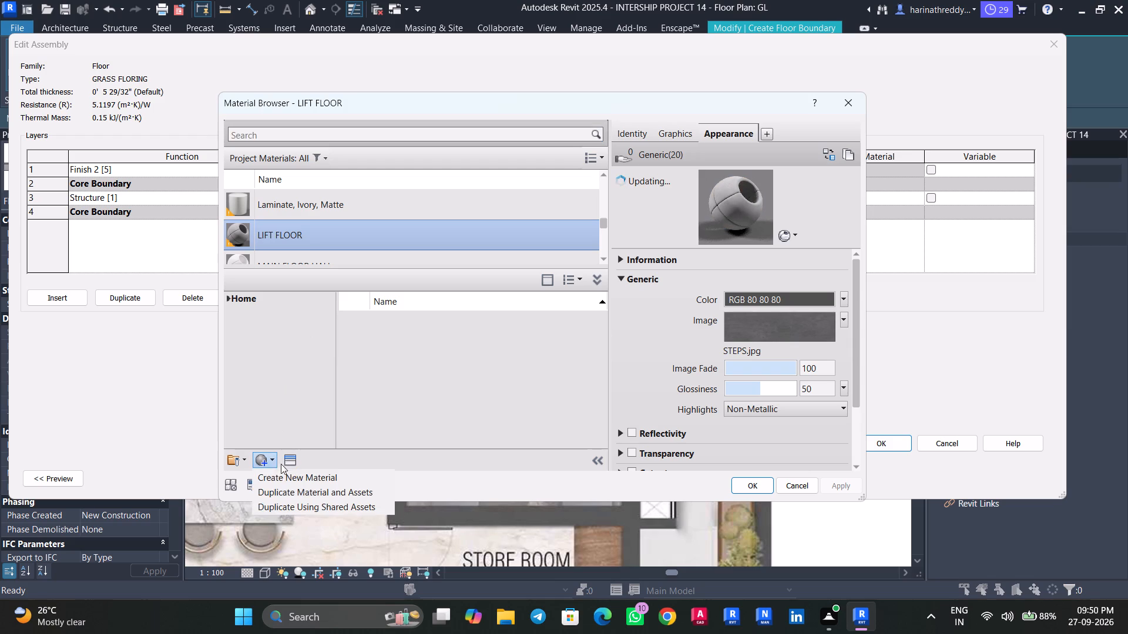
click(284, 474)
right_click(315, 222)
click(344, 279)
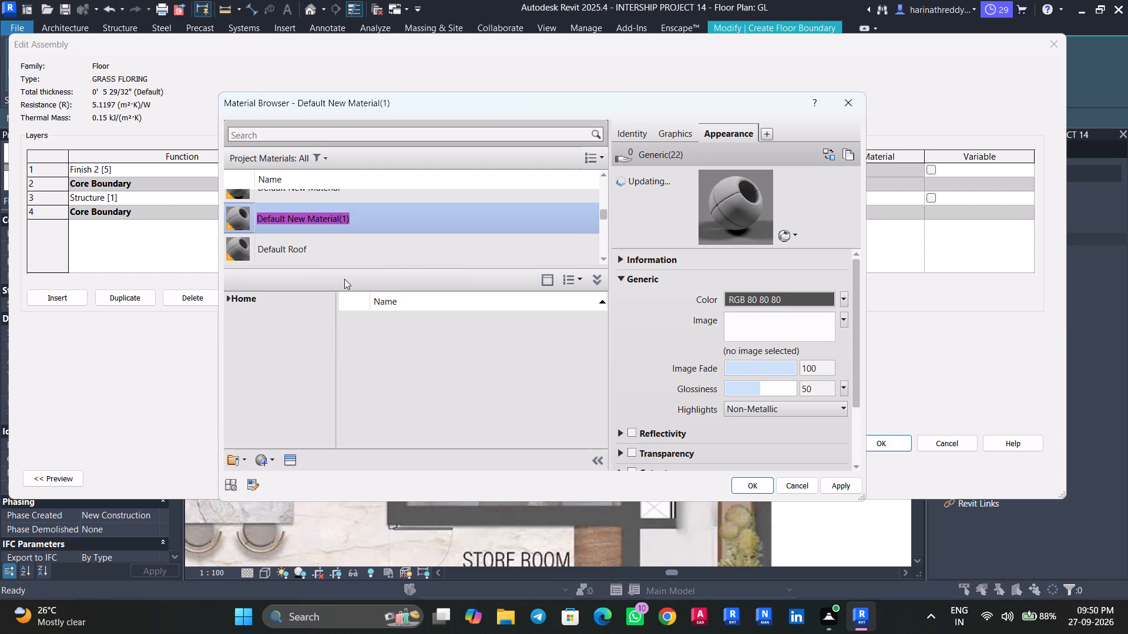
text(GRASS FLOORING)
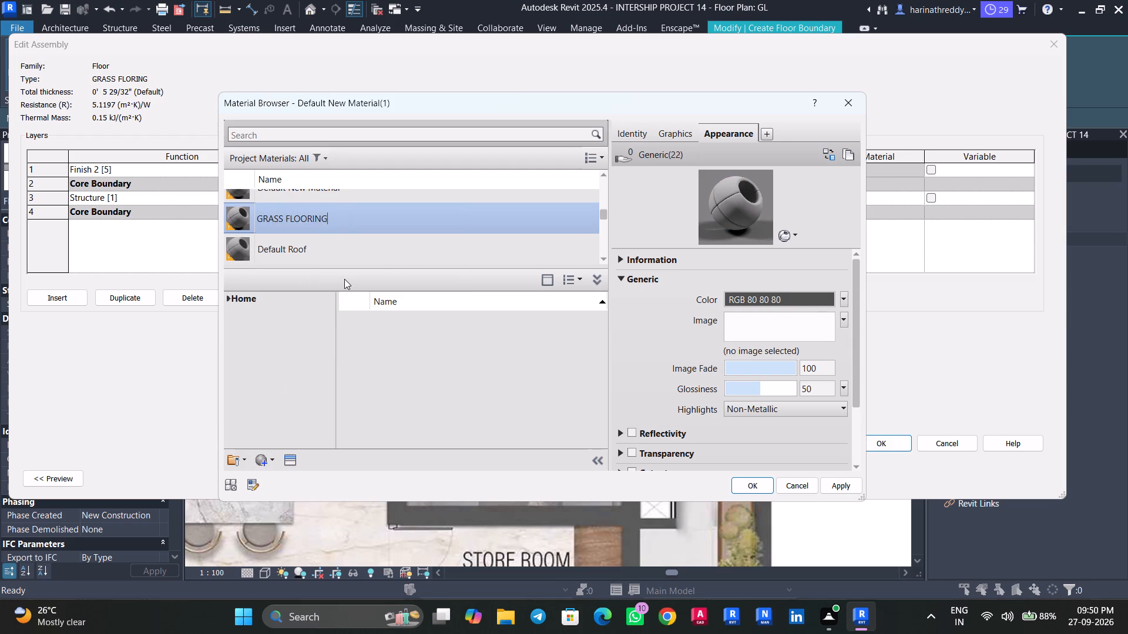
Assign the GRASS.jpg image from Downloads to the GRASS FLOORING material's appearance.
click(785, 313)
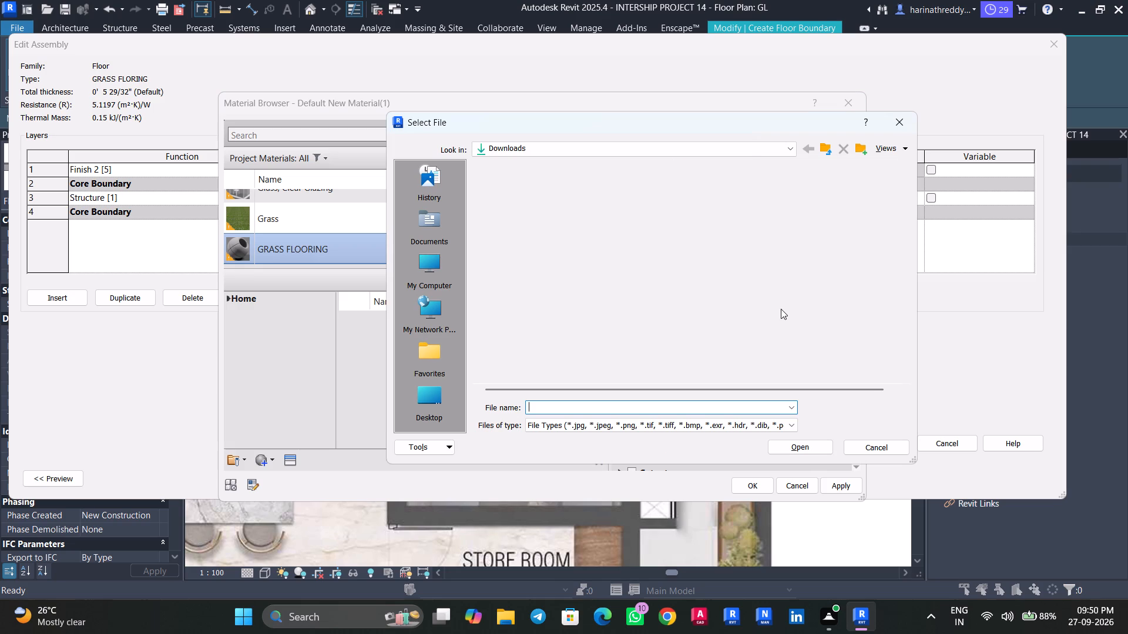
click(552, 370)
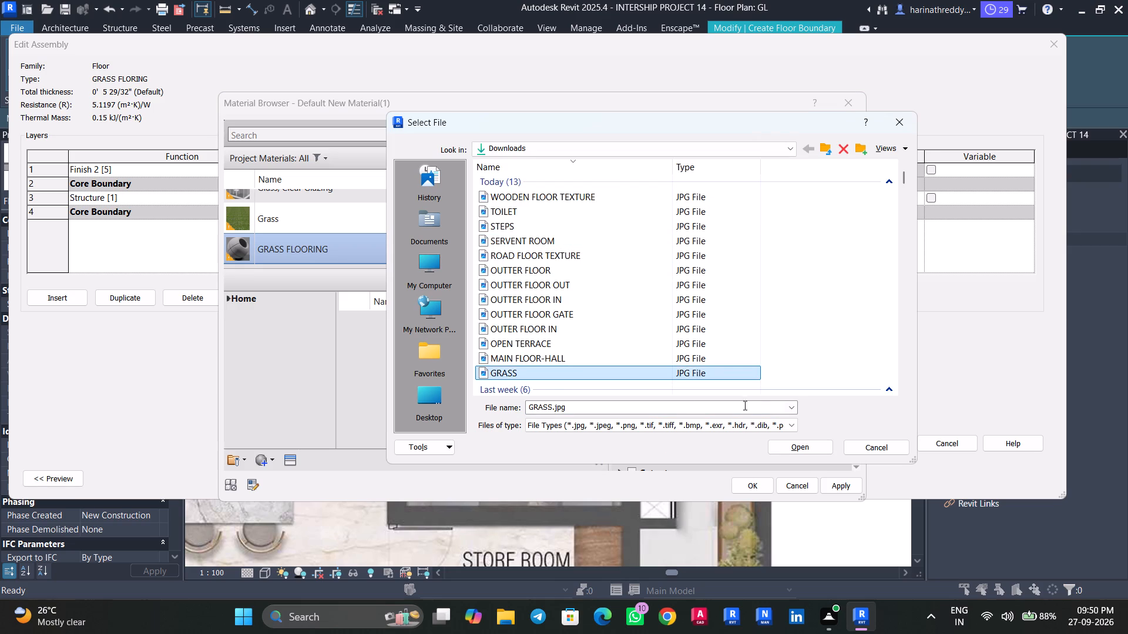
click(780, 447)
Set the grass texture's sample size to 3'-0" and accept the material, layer structure and floor type changes.
click(784, 335)
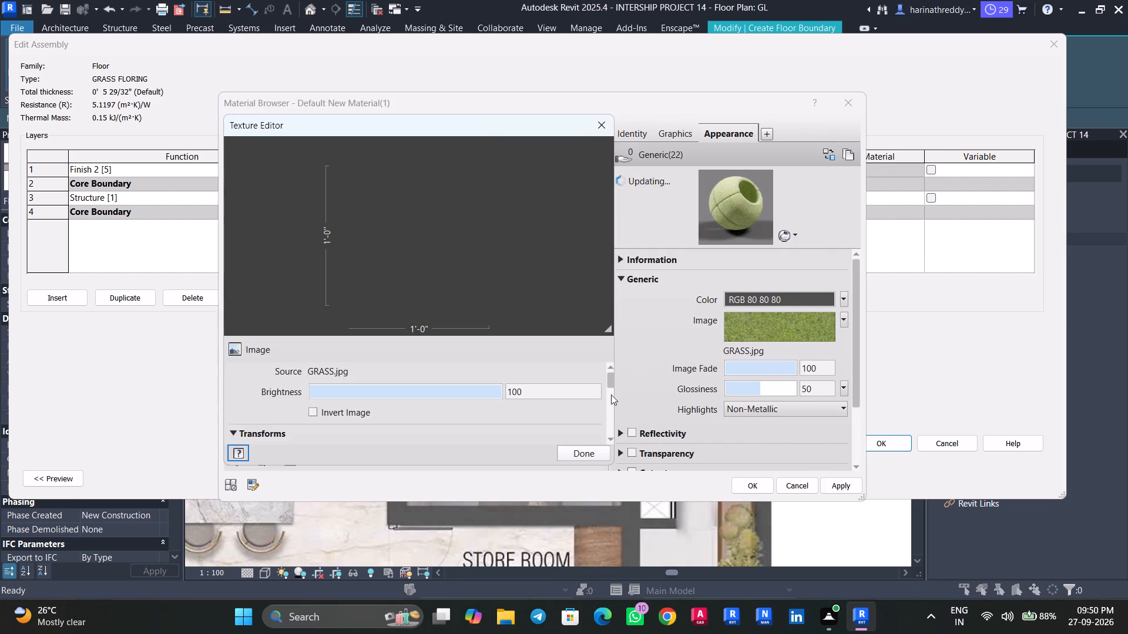
drag(612, 380, 612, 416)
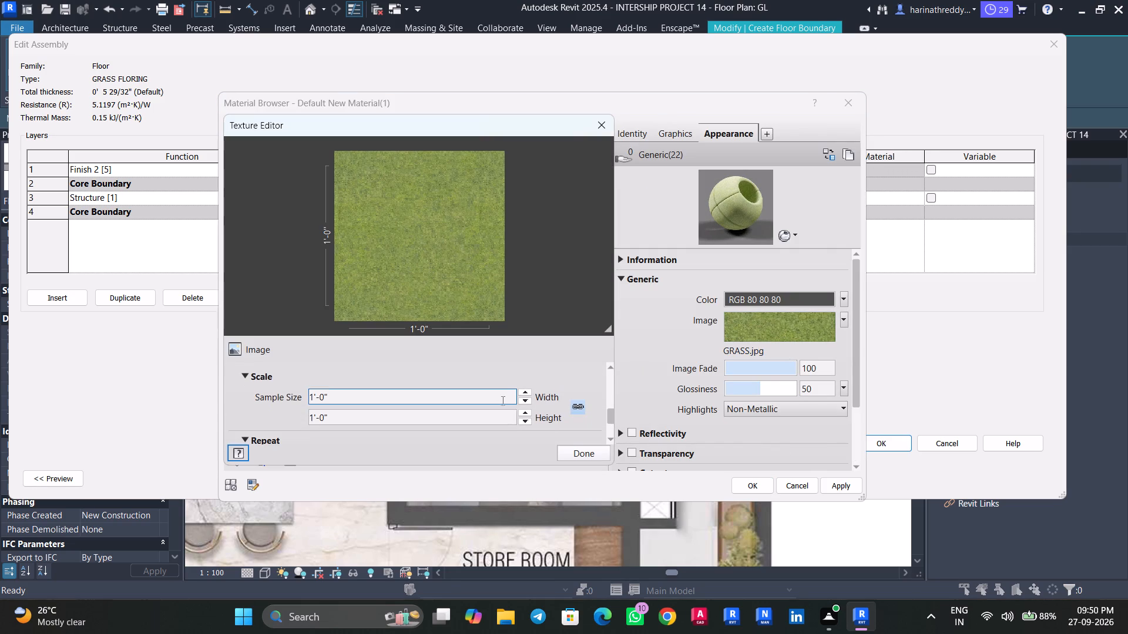
click(498, 396)
text(3')
key(Return)
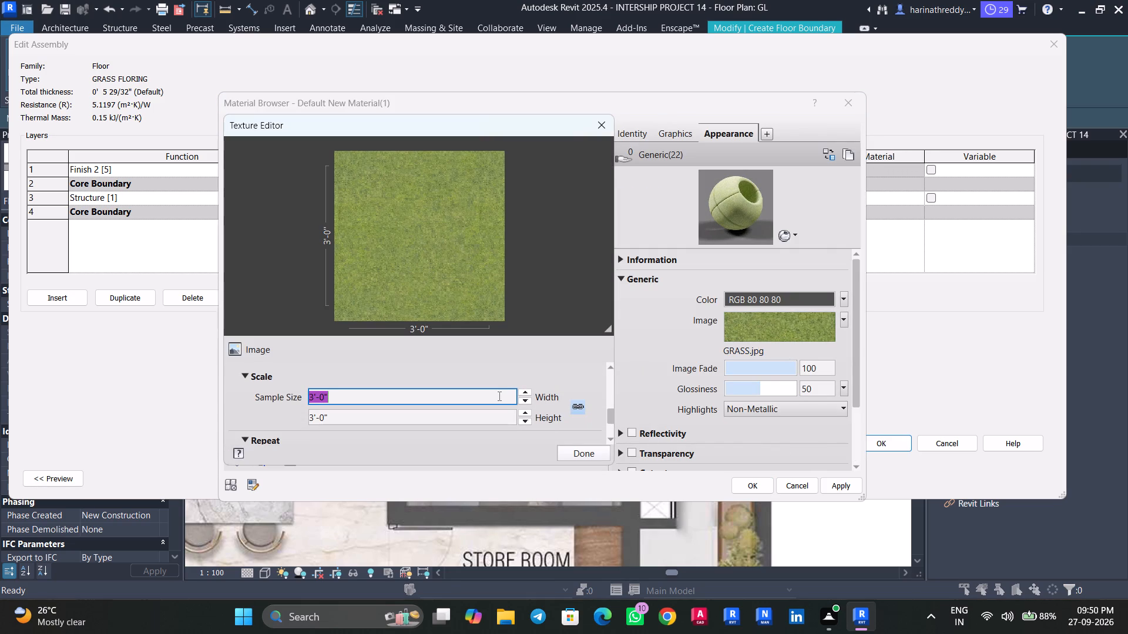
click(557, 458)
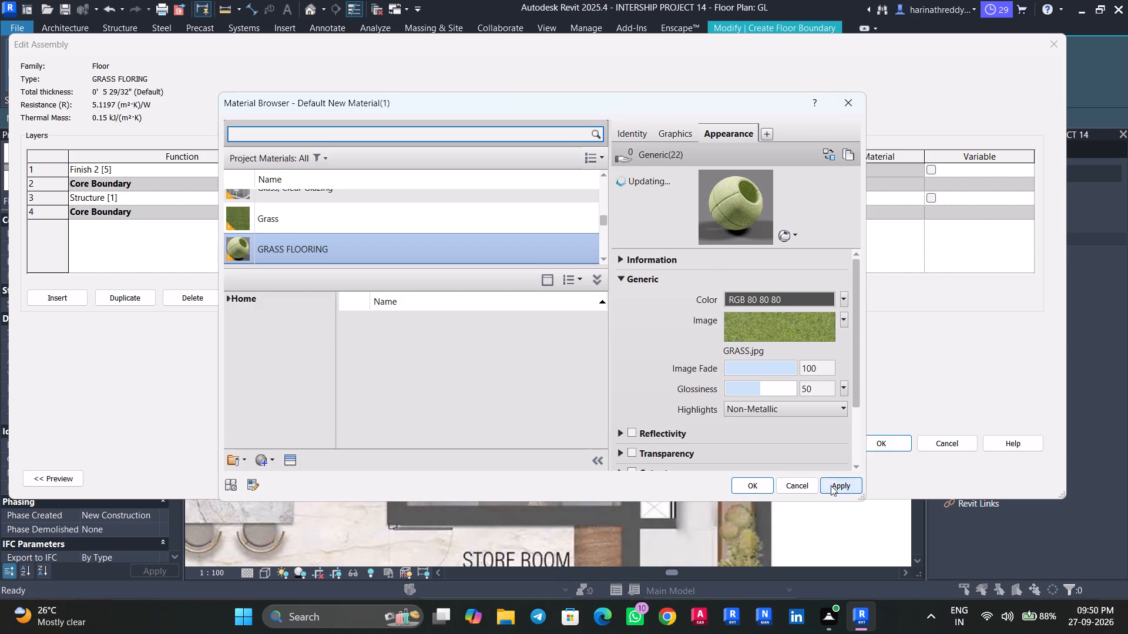
click(831, 485)
click(742, 488)
click(861, 447)
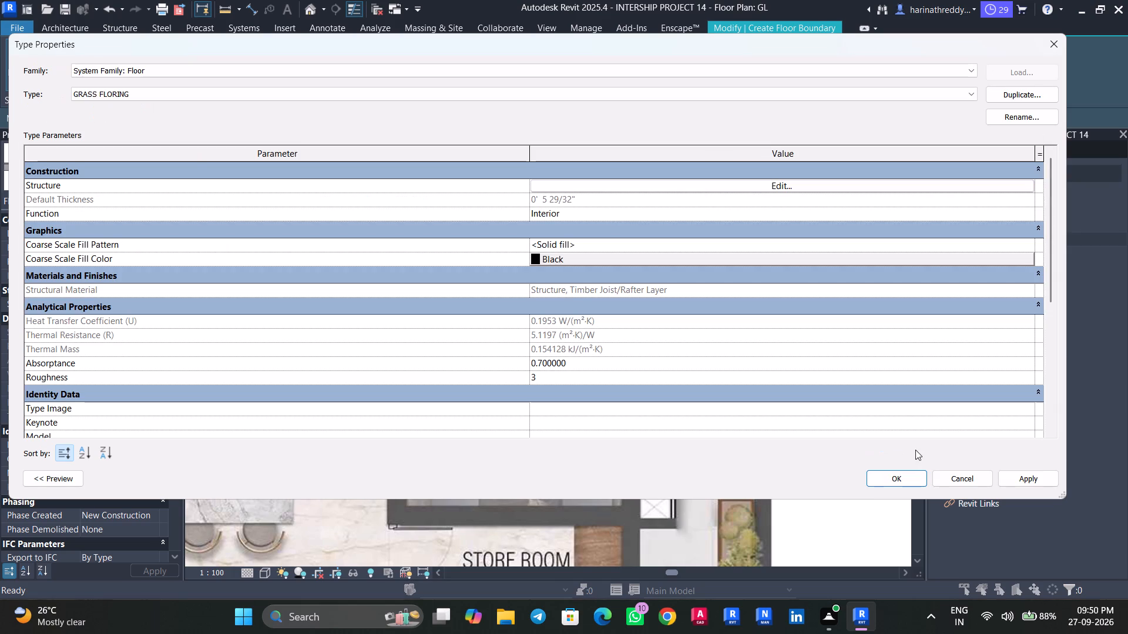
click(1020, 475)
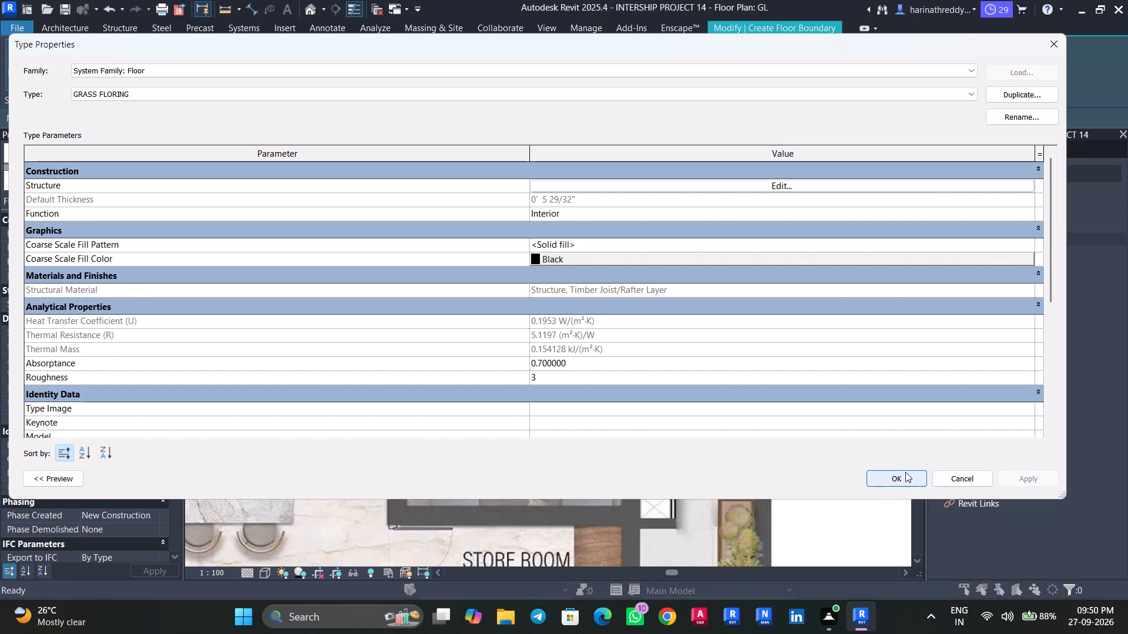
click(892, 475)
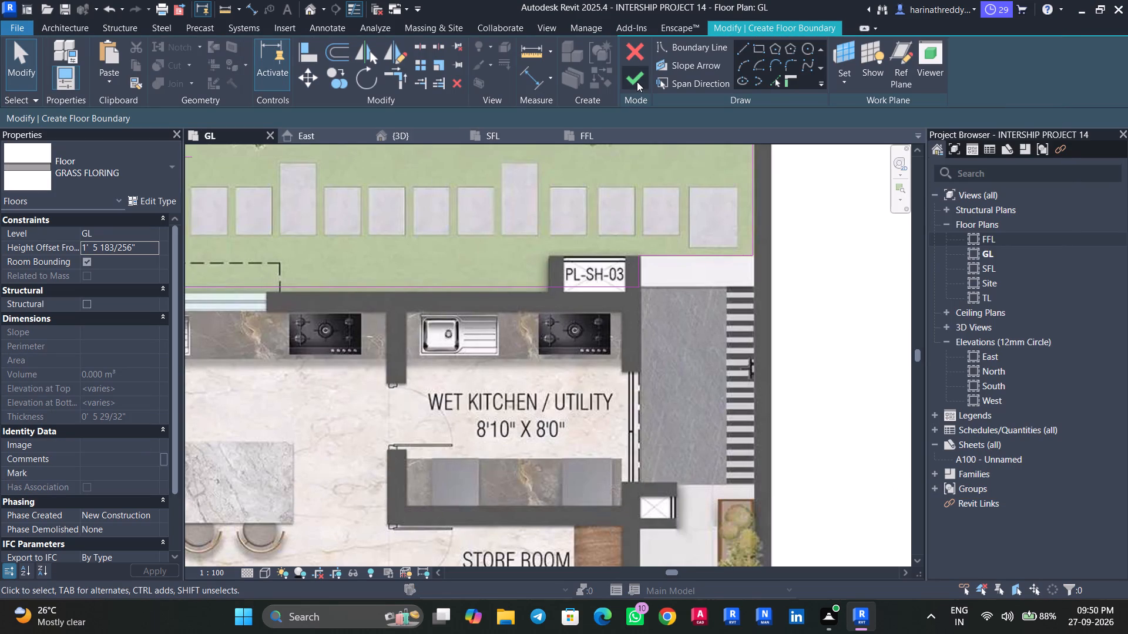
Nudge the long boundary line along the kitchen side onto the outer face of the kitchen wall.
click(499, 289)
scroll(499, 287, up, 3)
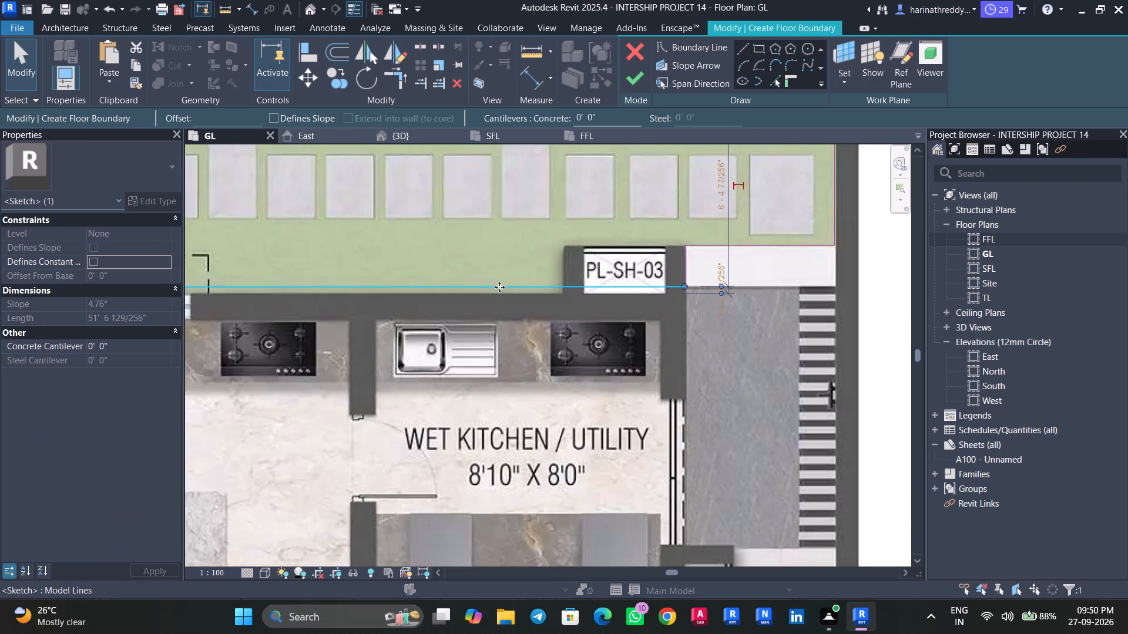
key(Down)
key(Down)
key(Down)
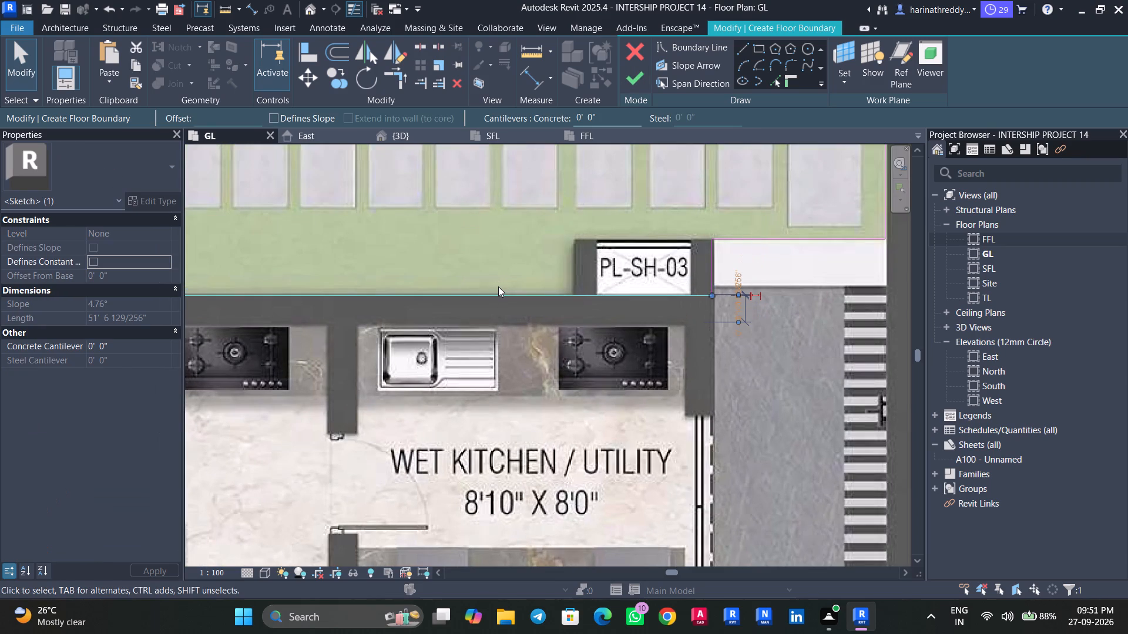
Finish the grass floor's boundary sketch on the GL plan.
click(635, 83)
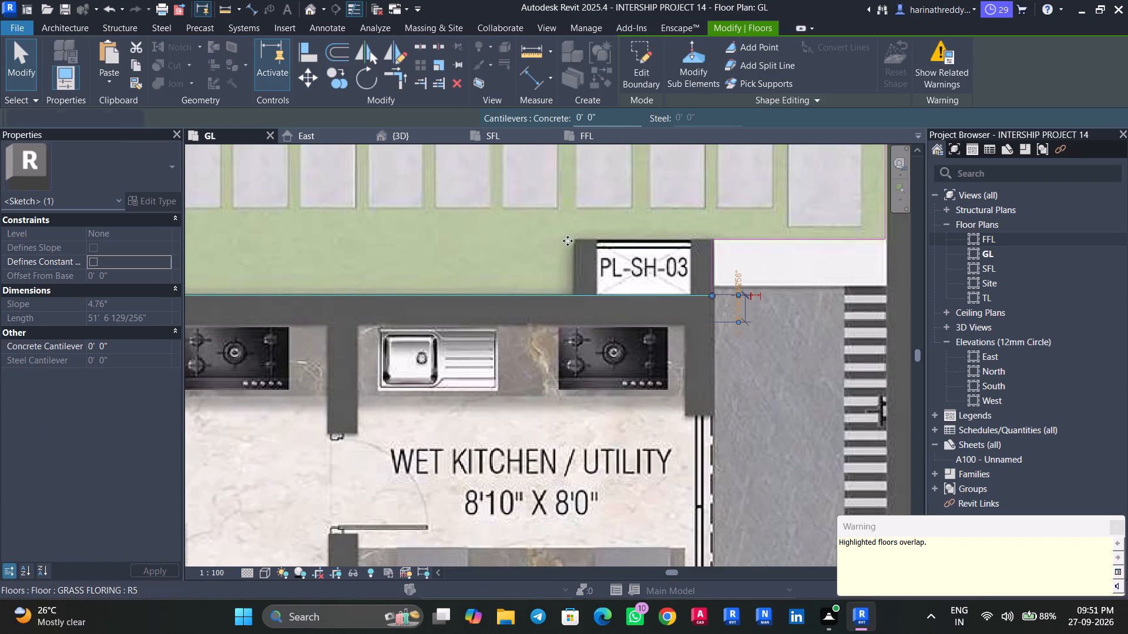
click(1110, 525)
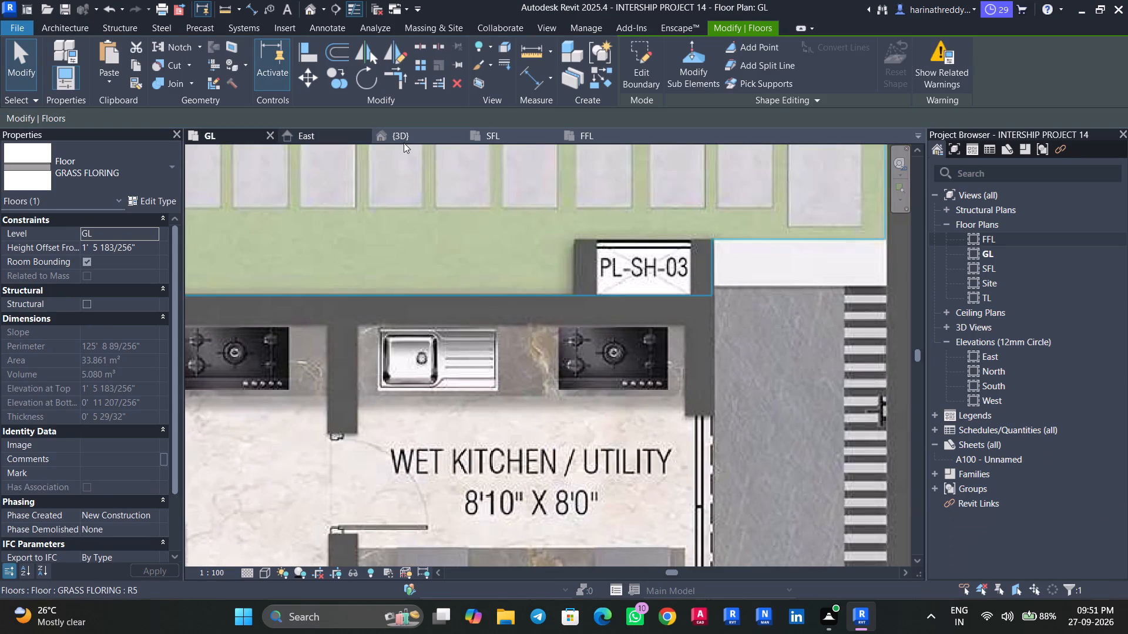
In the 3D view, set the grass floor's height offset from the GL level to 500 mm.
click(405, 143)
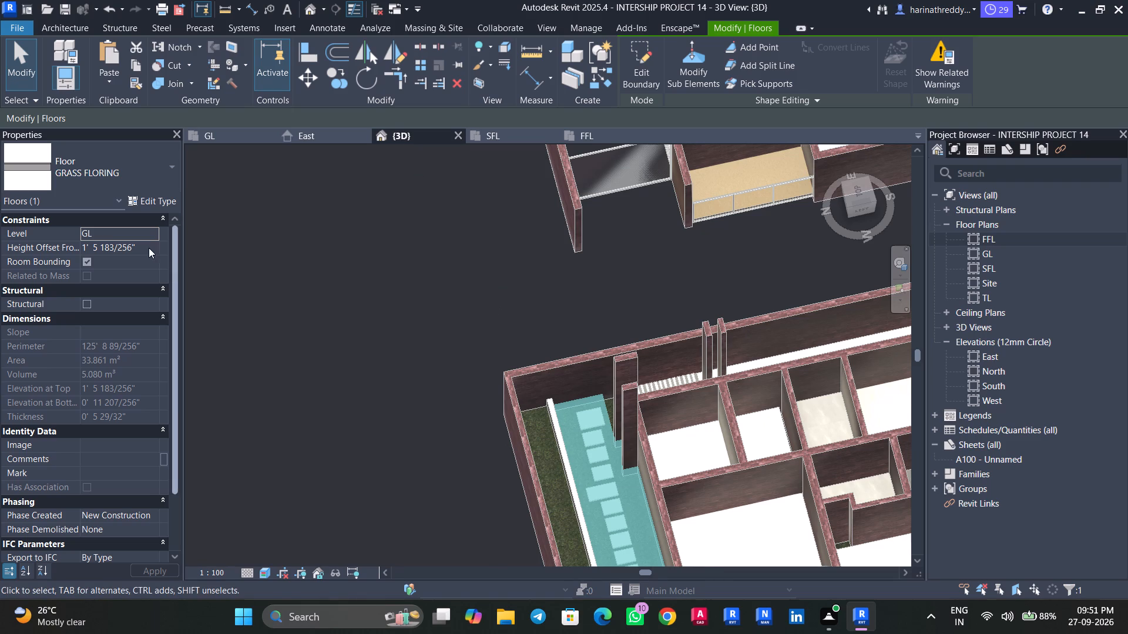
click(148, 248)
text(500MM)
key(Return)
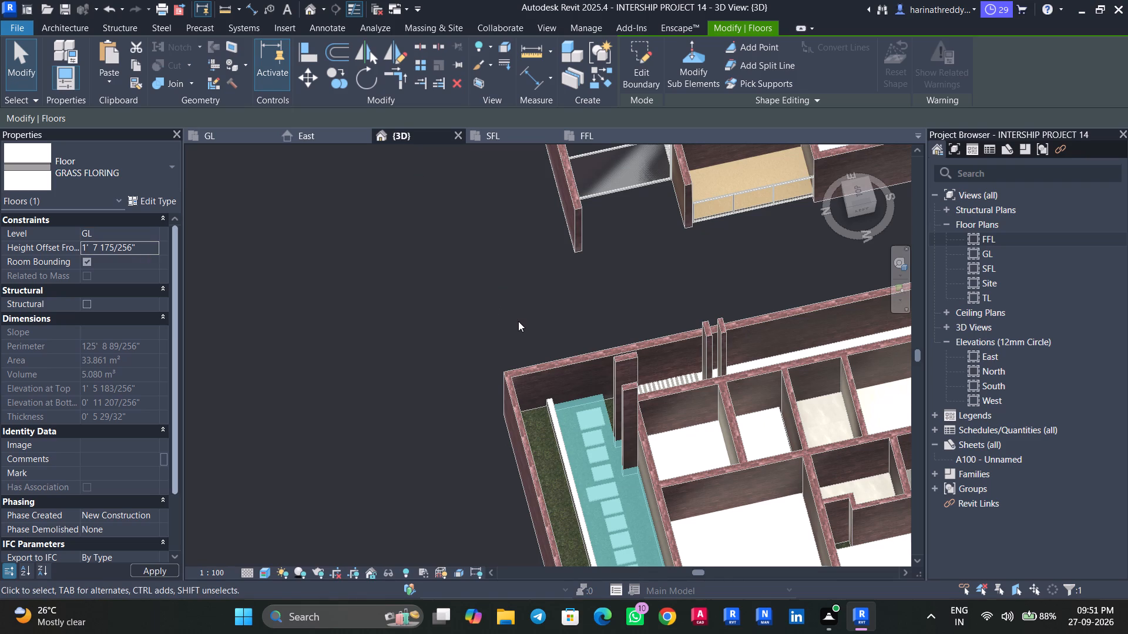
key(Escape)
key(Escape)
Examine the raised grass floor along the garden strip and the surrounding ground floor in 3D.
middle_drag(502, 321, 451, 122)
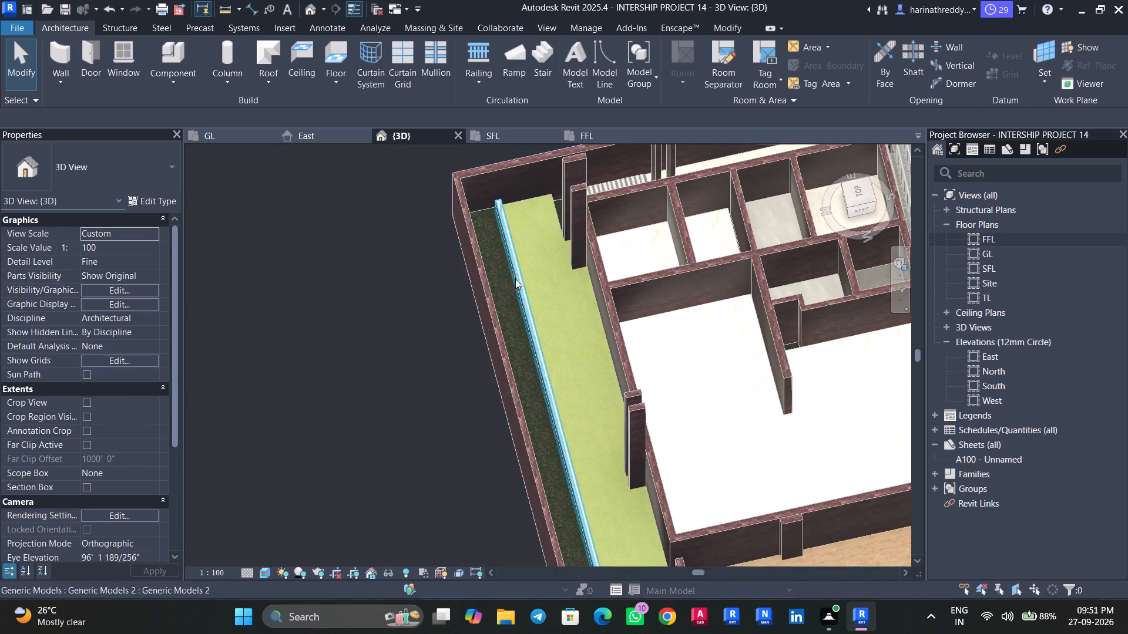
scroll(580, 327, up, 2)
scroll(579, 325, down, 1)
scroll(579, 323, up, 2)
click(566, 314)
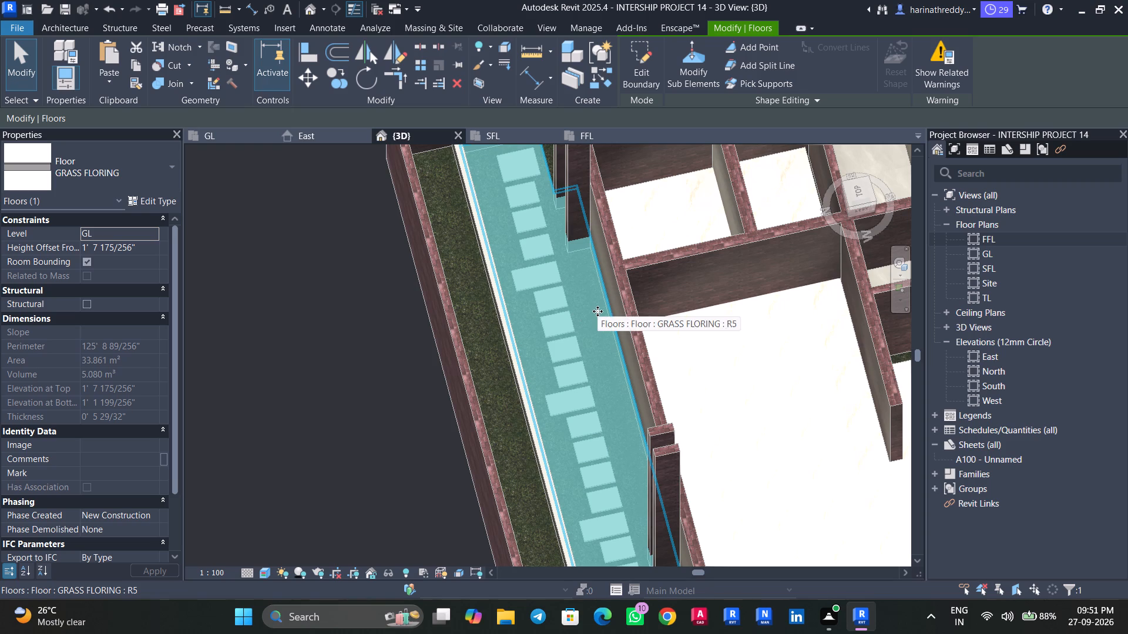
scroll(576, 311, down, 4)
middle_drag(576, 309, 370, 281)
key(Escape)
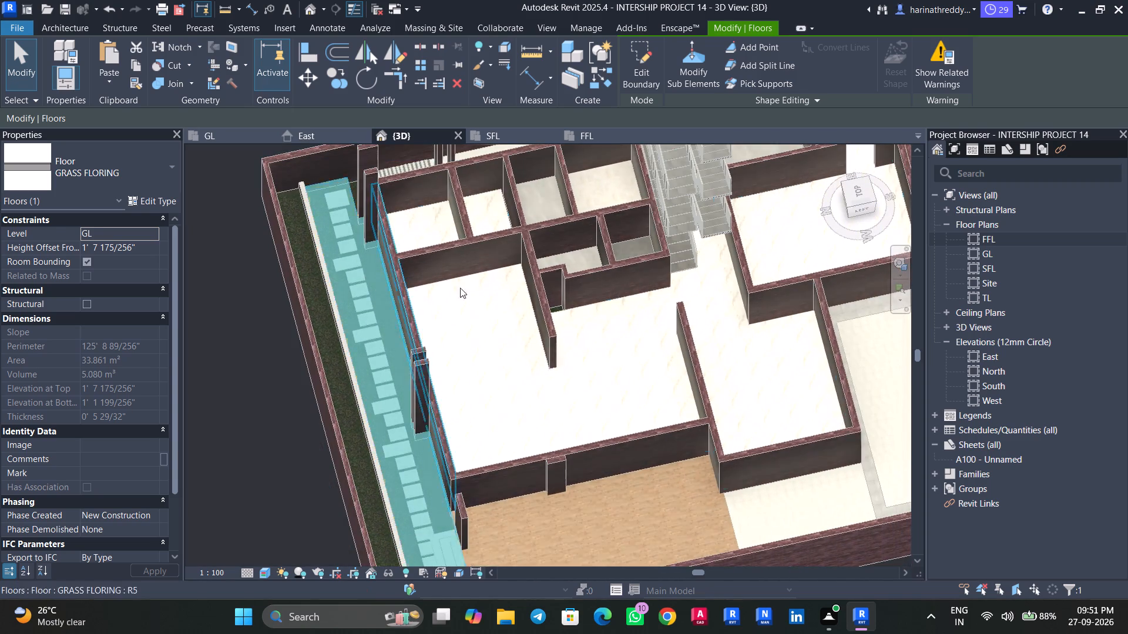
key(Escape)
middle_drag(613, 311, 388, 417)
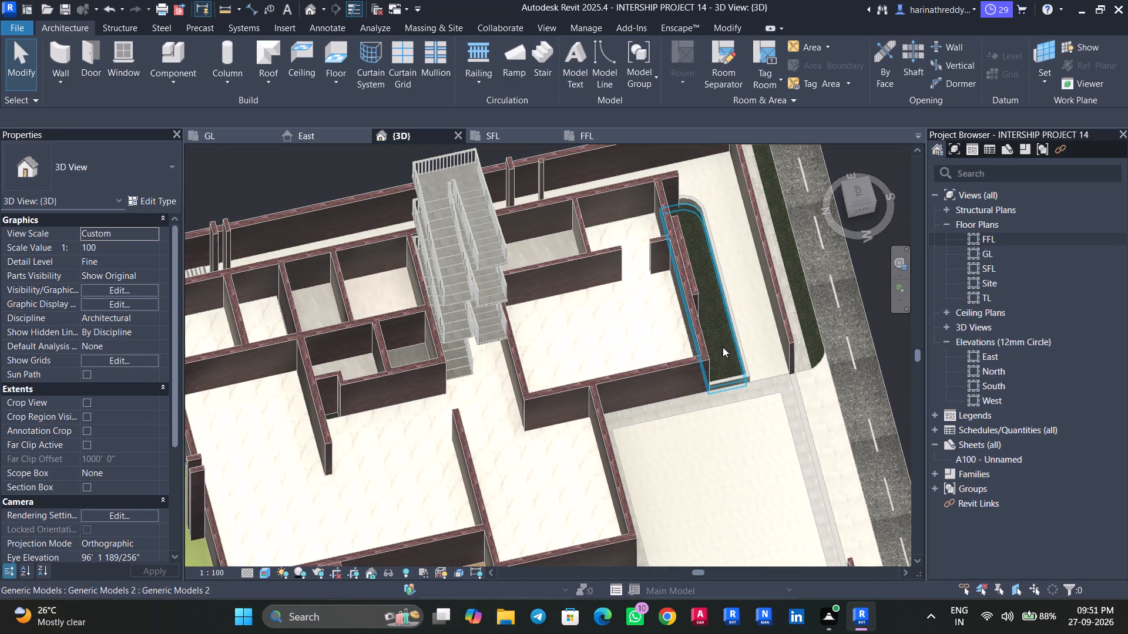
middle_drag(267, 379, 567, 297)
Temporarily hide the grass floor so the stepping slabs beneath it are accessible in the 3D view.
click(442, 367)
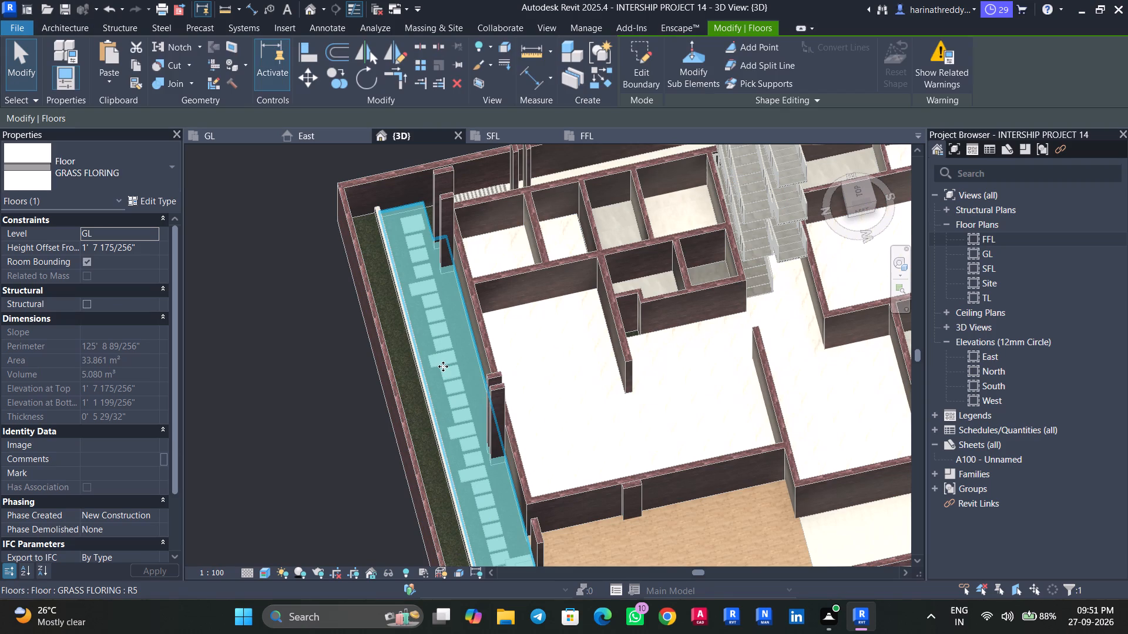
key(h)
key(h)
scroll(441, 332, up, 2)
scroll(441, 332, down, 1)
scroll(441, 332, up, 1)
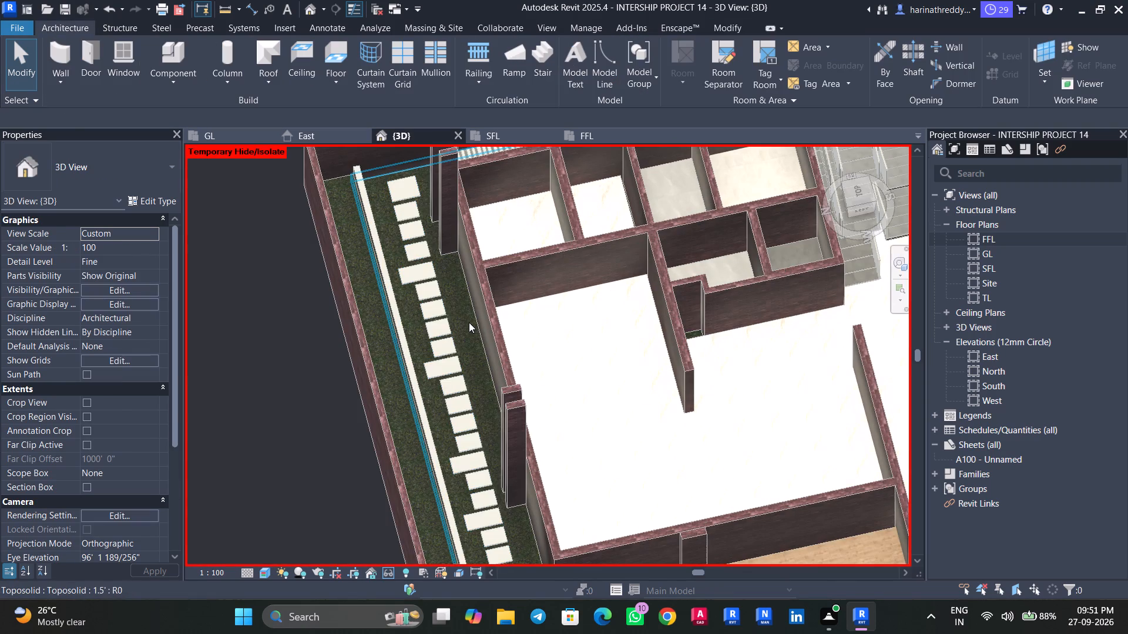
click(469, 322)
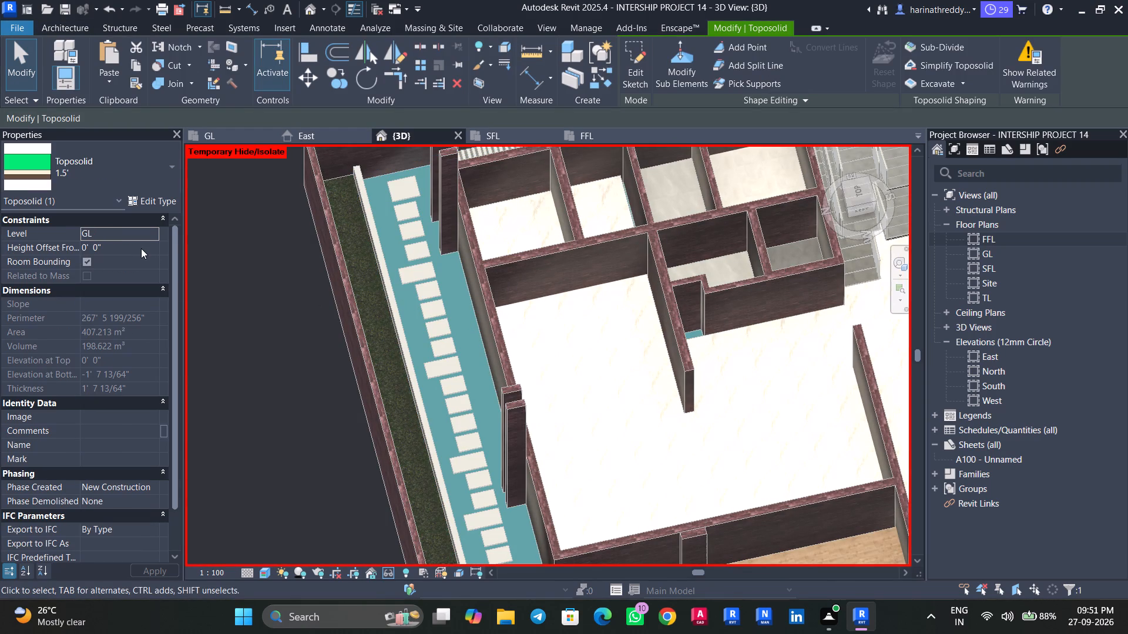
key(Escape)
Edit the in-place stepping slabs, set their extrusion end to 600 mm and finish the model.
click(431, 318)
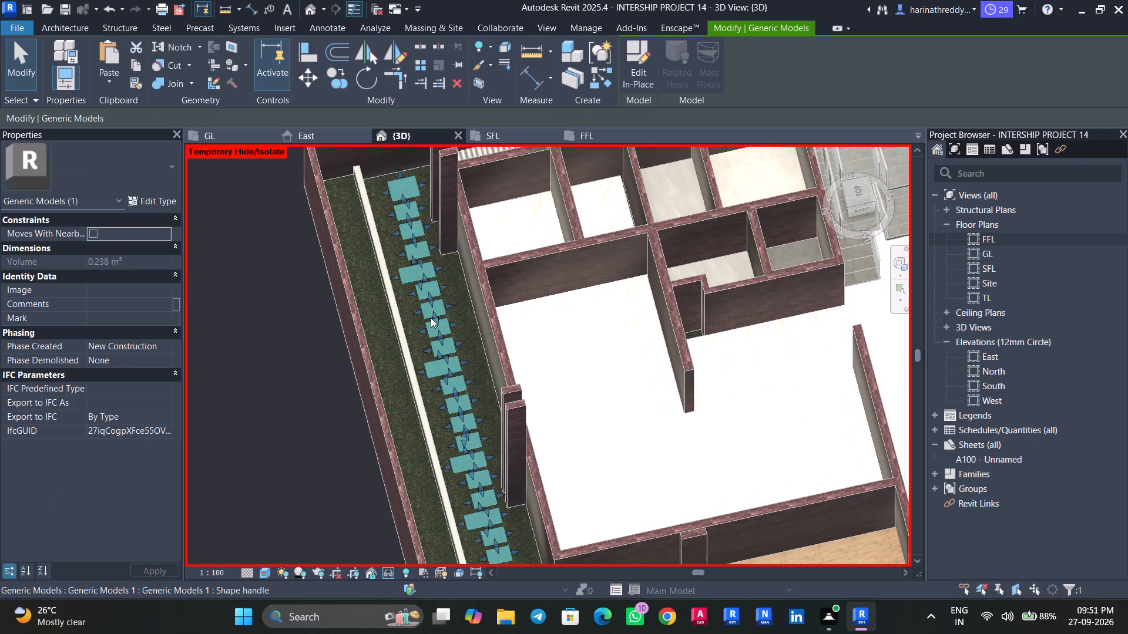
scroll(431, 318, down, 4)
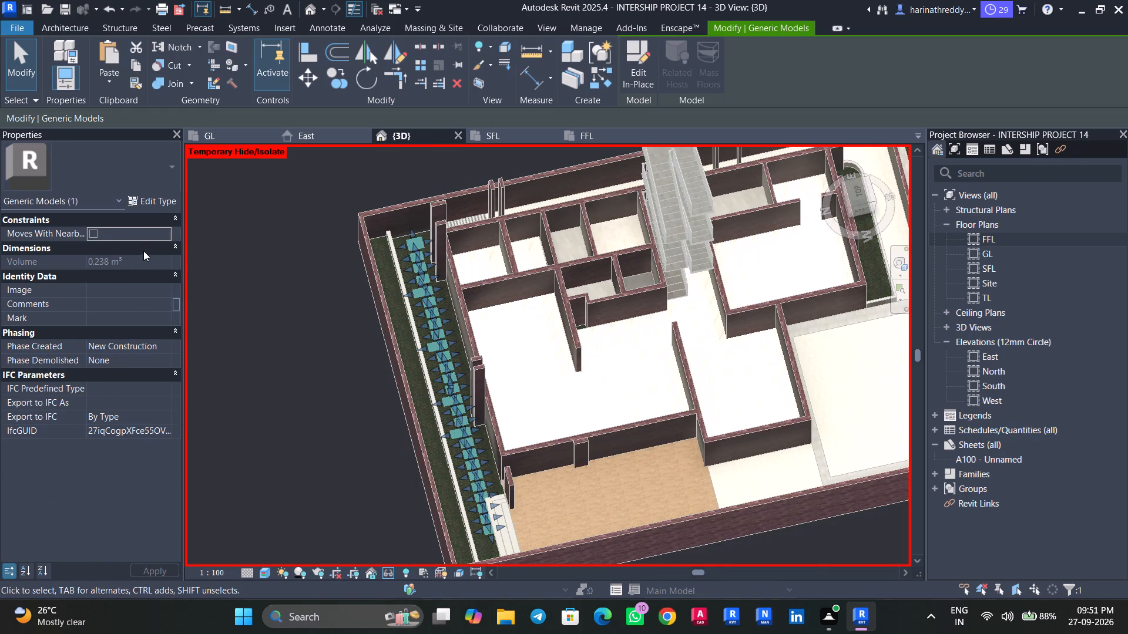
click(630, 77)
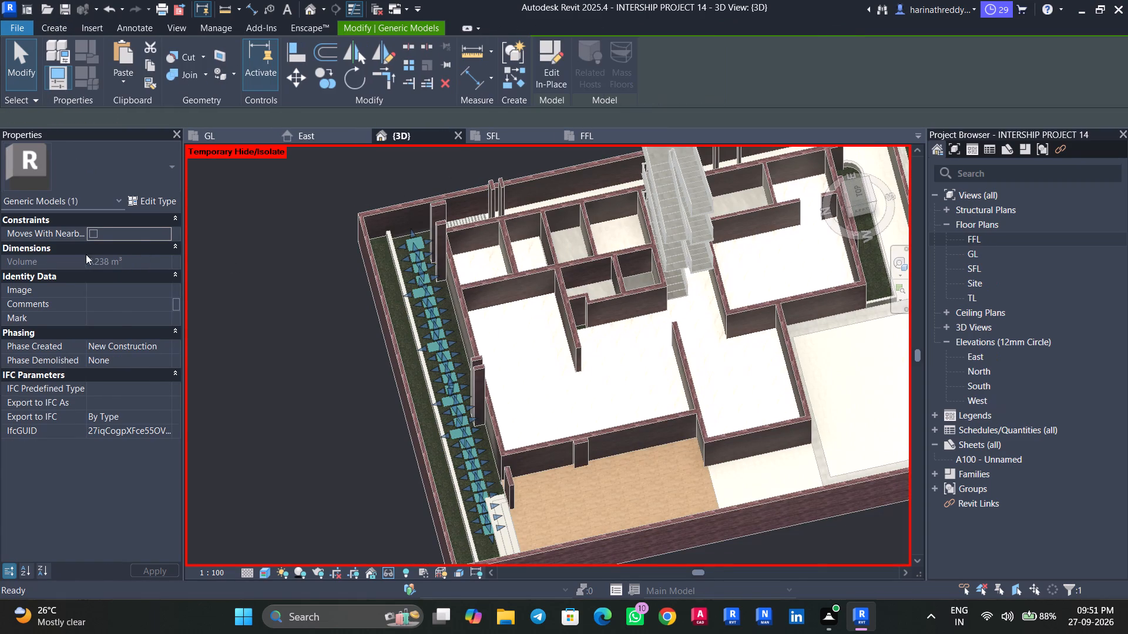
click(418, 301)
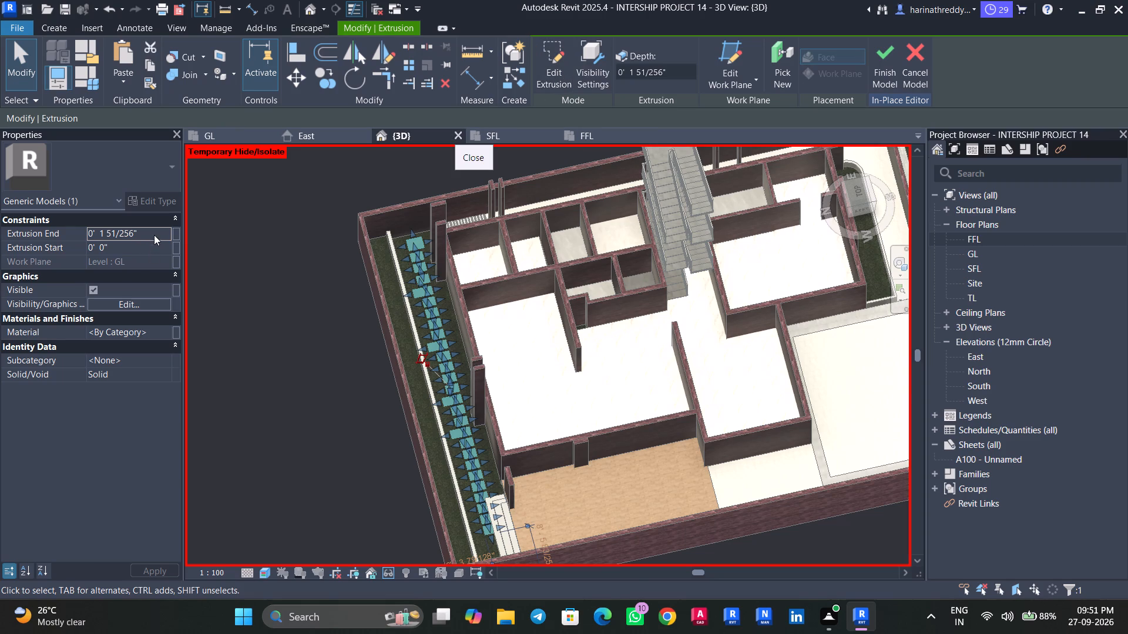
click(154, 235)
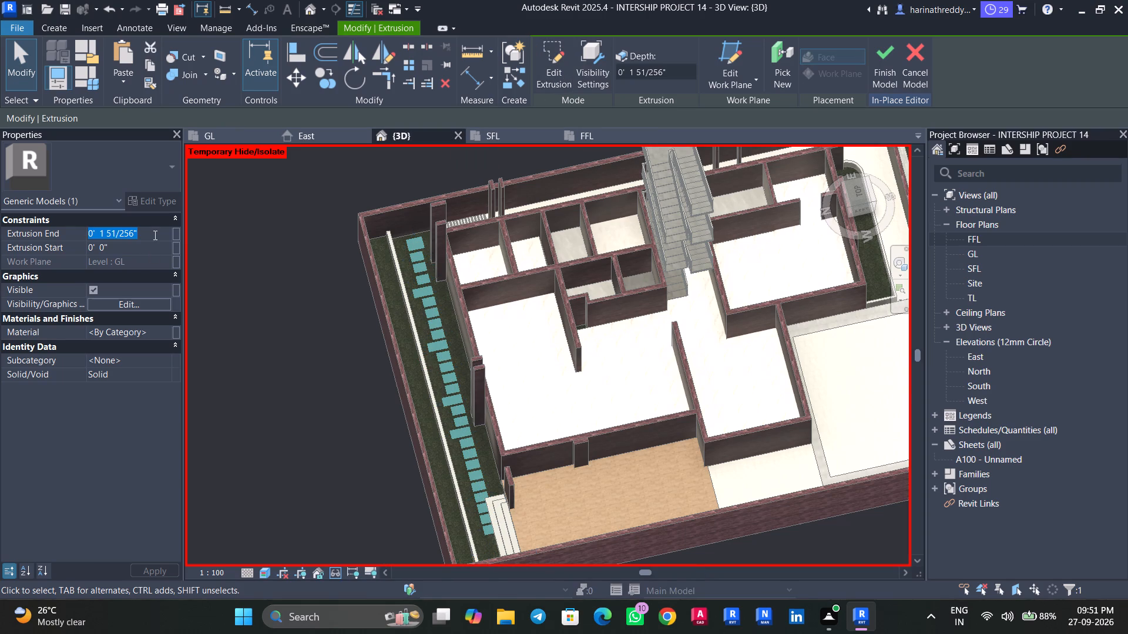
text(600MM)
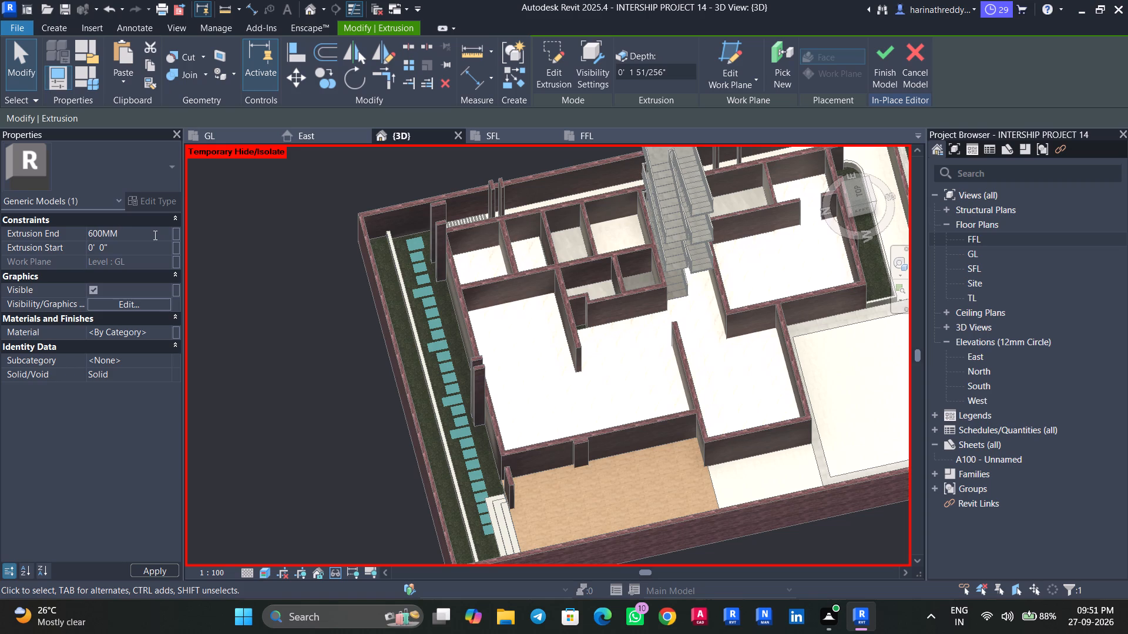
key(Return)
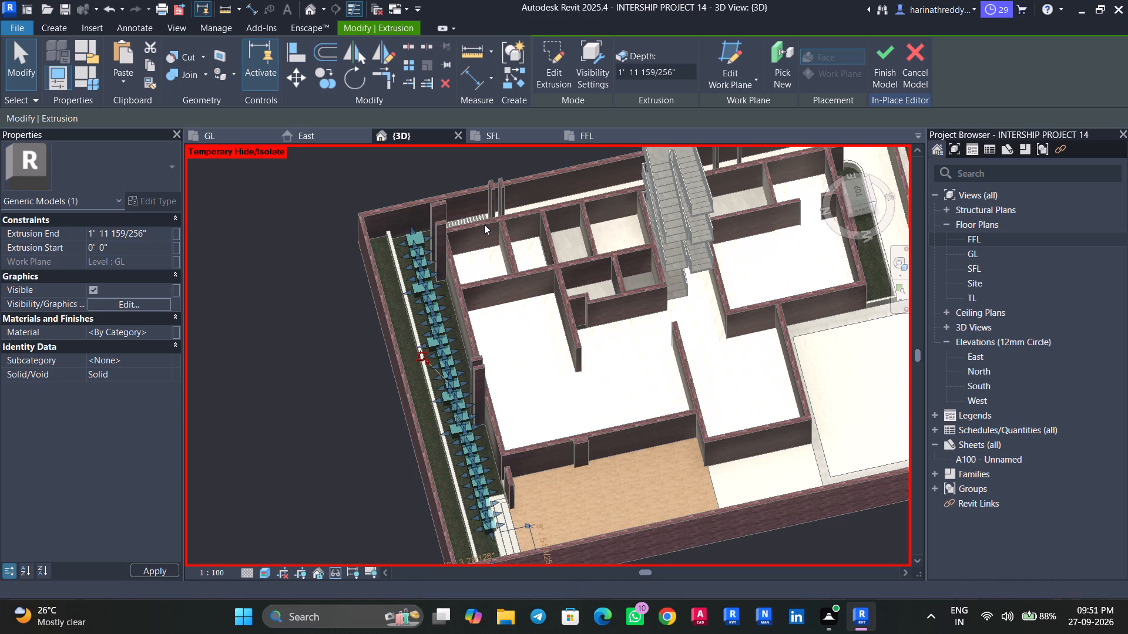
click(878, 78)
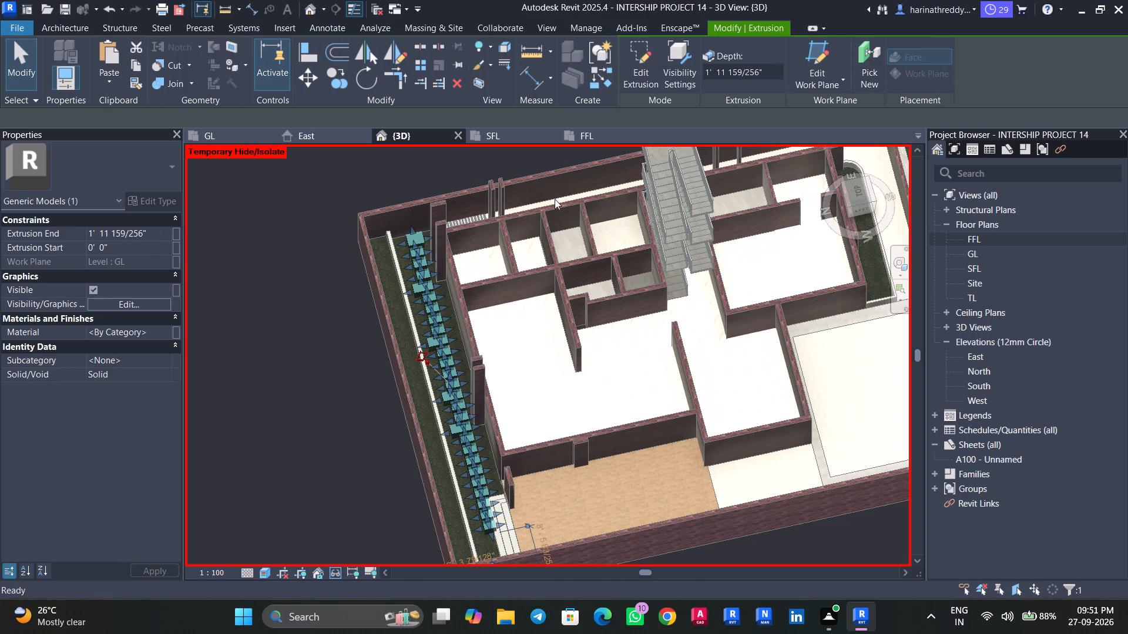
Restore the temporarily hidden grass floor and check the stepping slabs' height against it.
scroll(400, 288, up, 3)
scroll(400, 288, down, 1)
scroll(401, 285, up, 1)
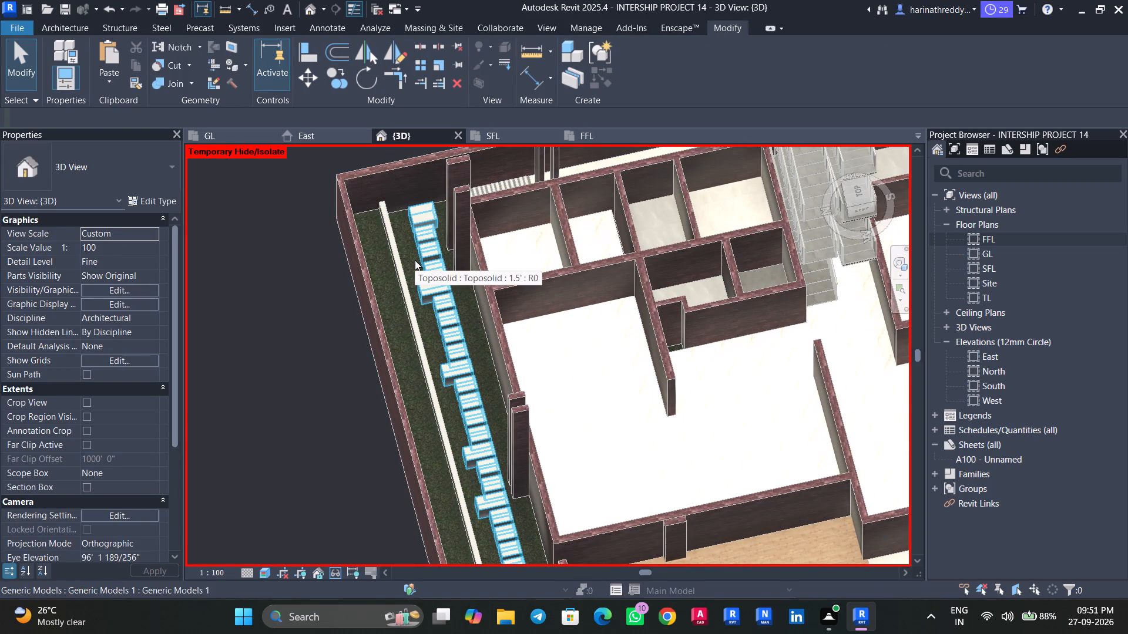
text(HR)
scroll(414, 283, up, 7)
click(417, 262)
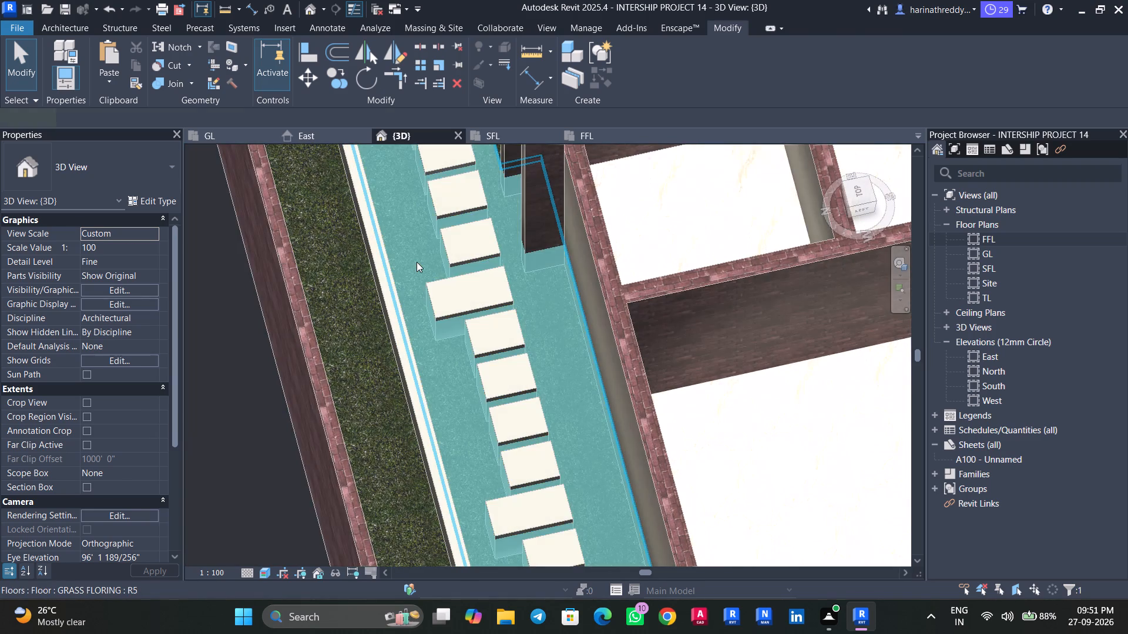
scroll(417, 262, down, 6)
scroll(417, 262, up, 1)
shift+middle_drag(446, 332, 382, 278)
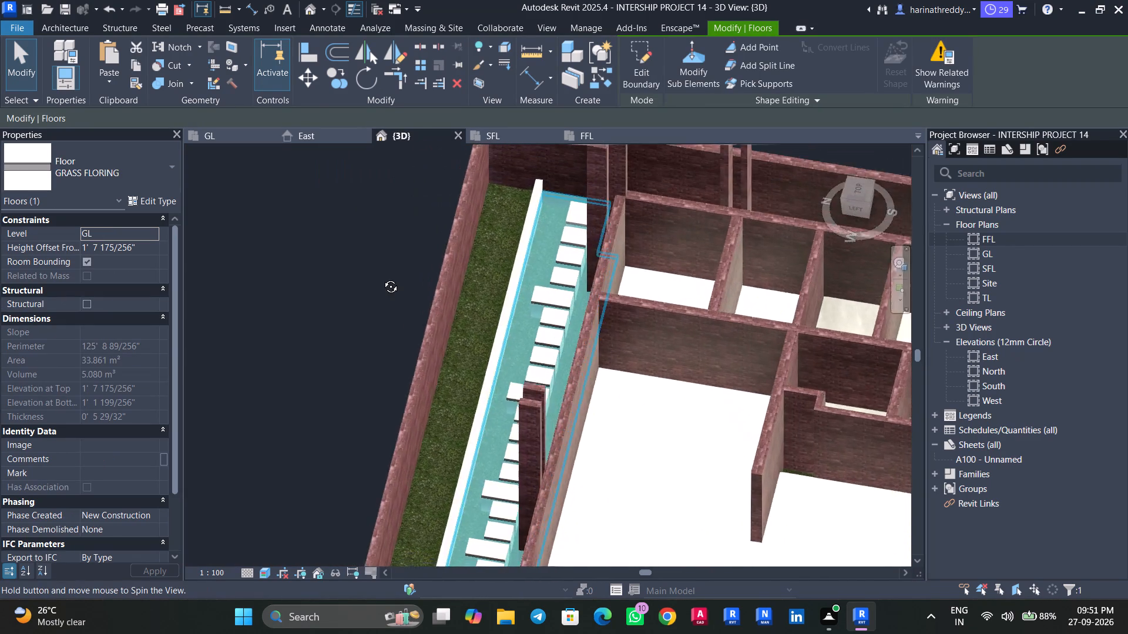
shift+middle_drag(382, 278, 371, 264)
key(Escape)
key(Escape)
scroll(596, 299, up, 12)
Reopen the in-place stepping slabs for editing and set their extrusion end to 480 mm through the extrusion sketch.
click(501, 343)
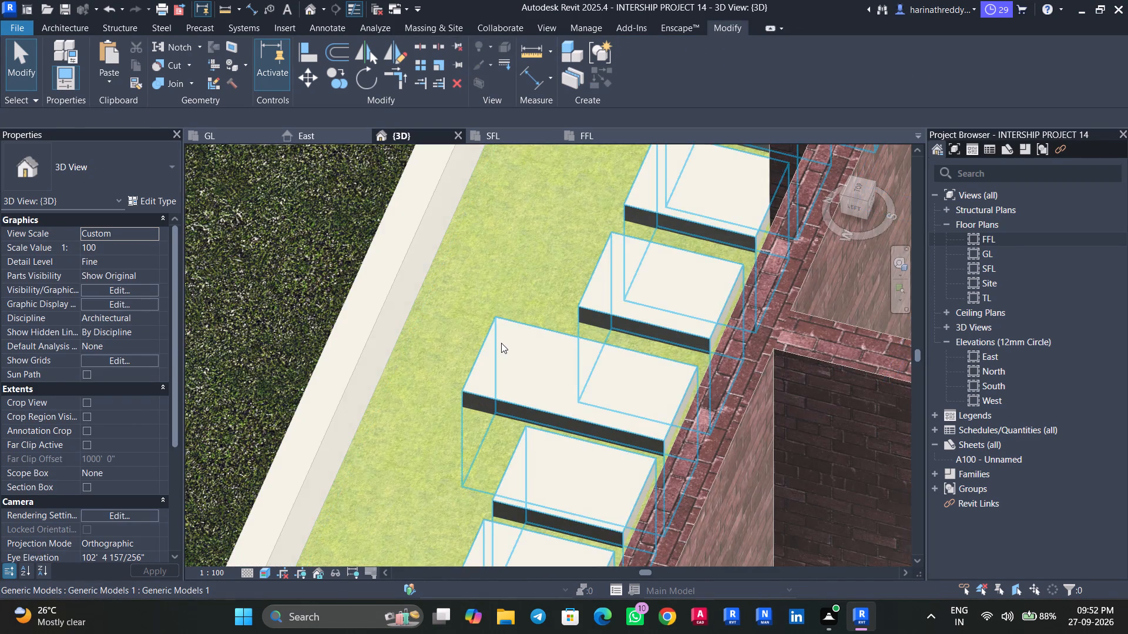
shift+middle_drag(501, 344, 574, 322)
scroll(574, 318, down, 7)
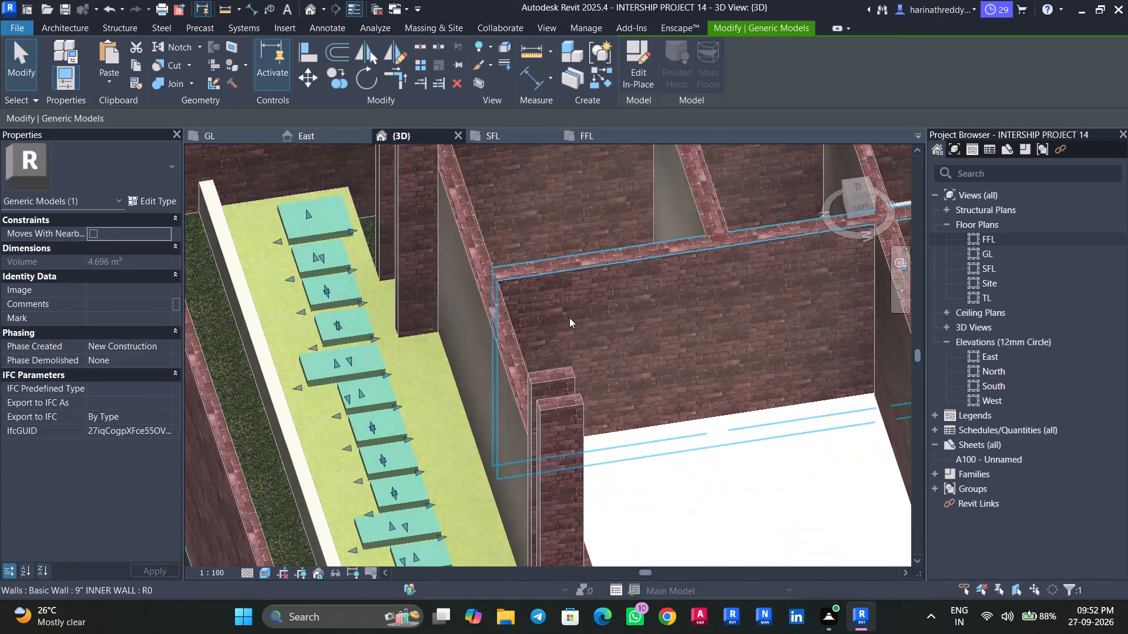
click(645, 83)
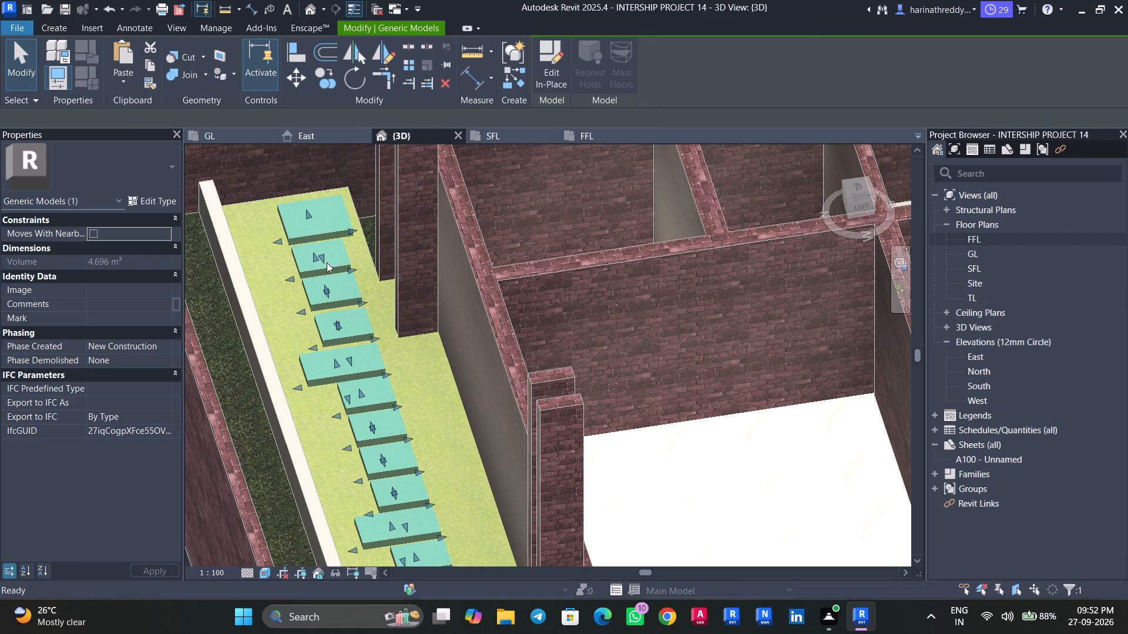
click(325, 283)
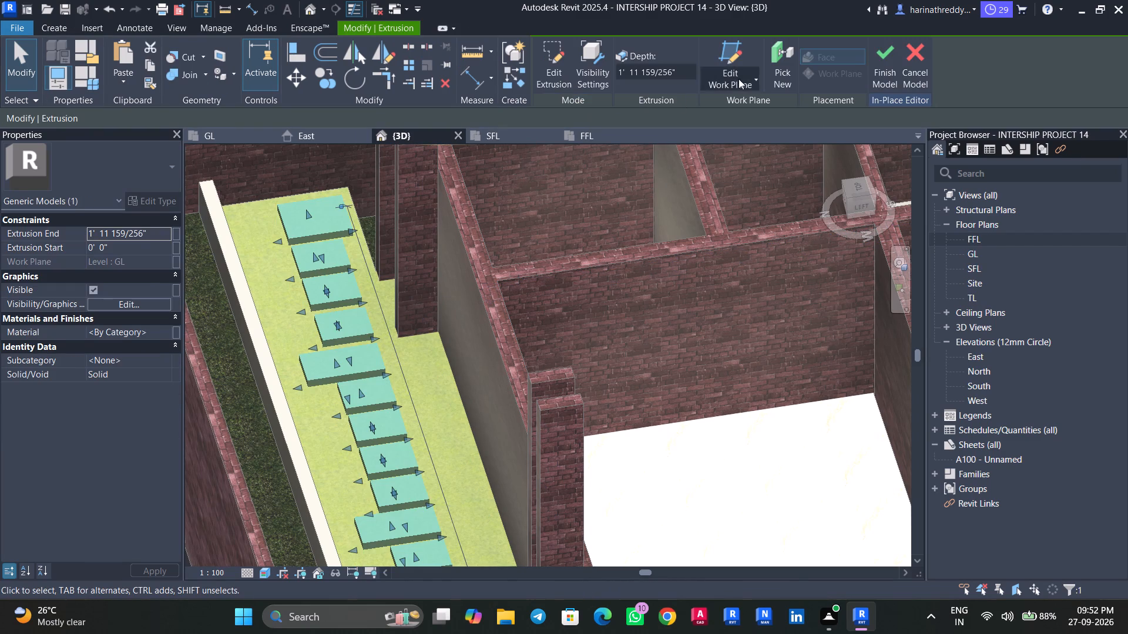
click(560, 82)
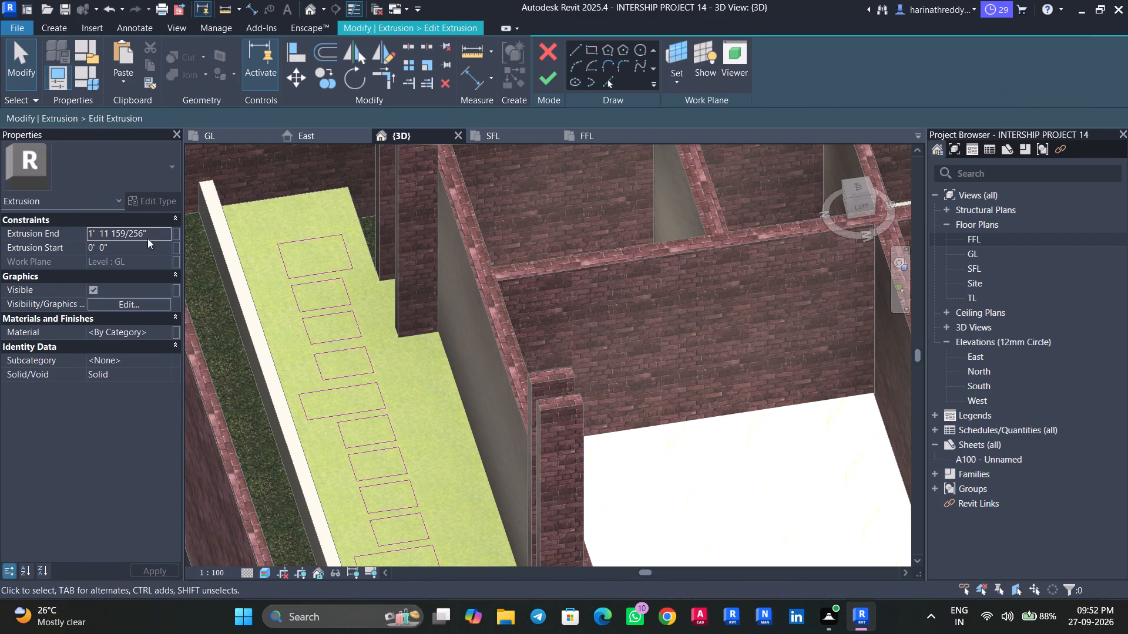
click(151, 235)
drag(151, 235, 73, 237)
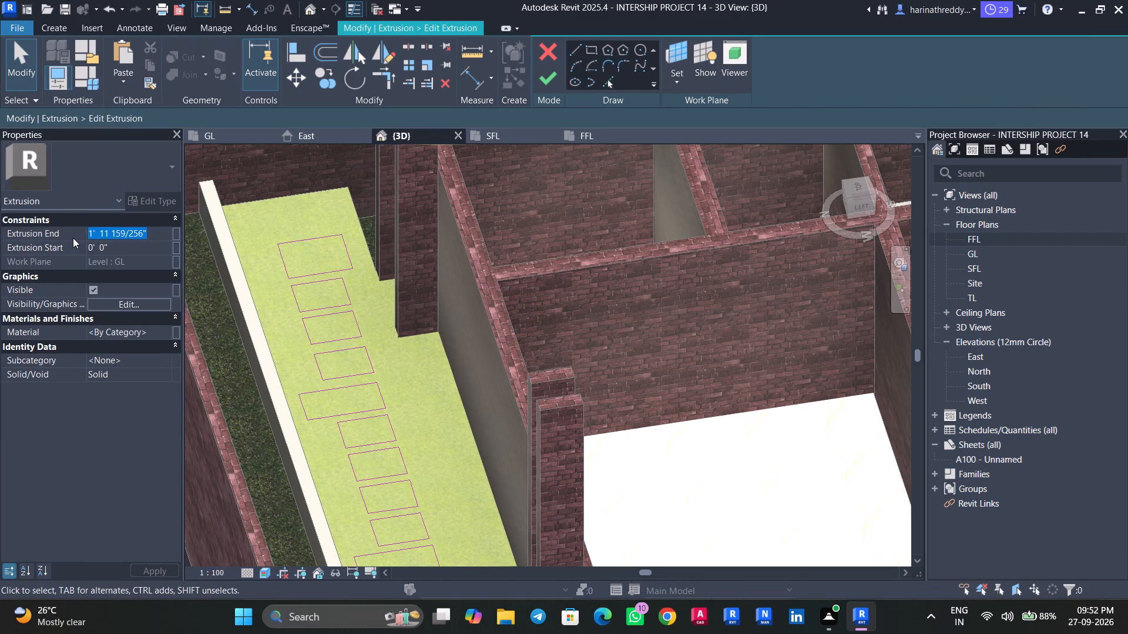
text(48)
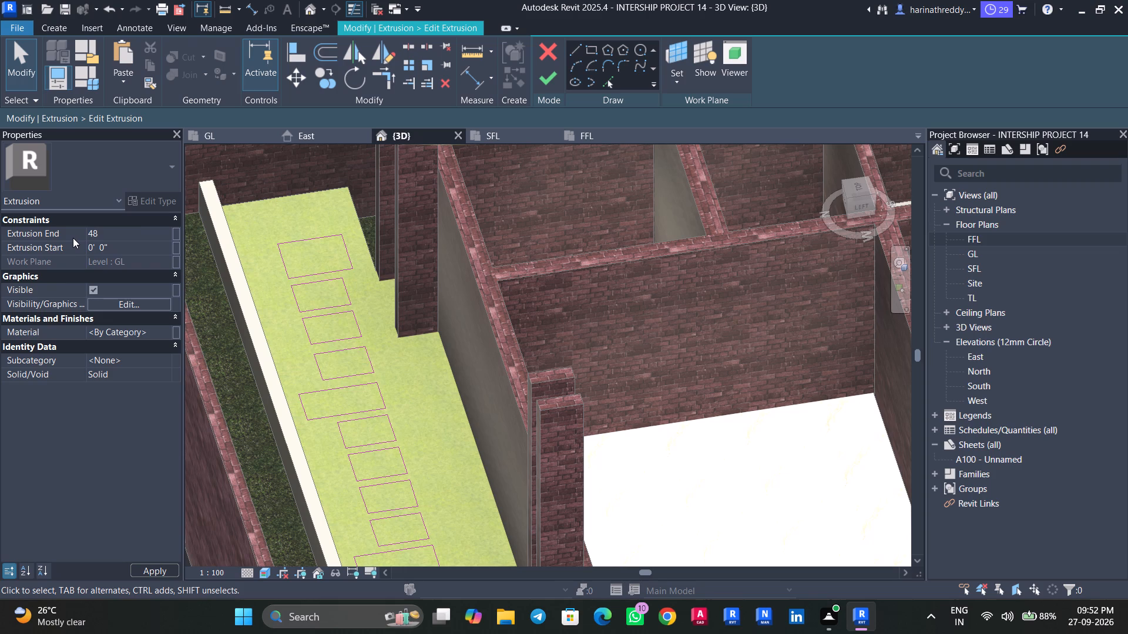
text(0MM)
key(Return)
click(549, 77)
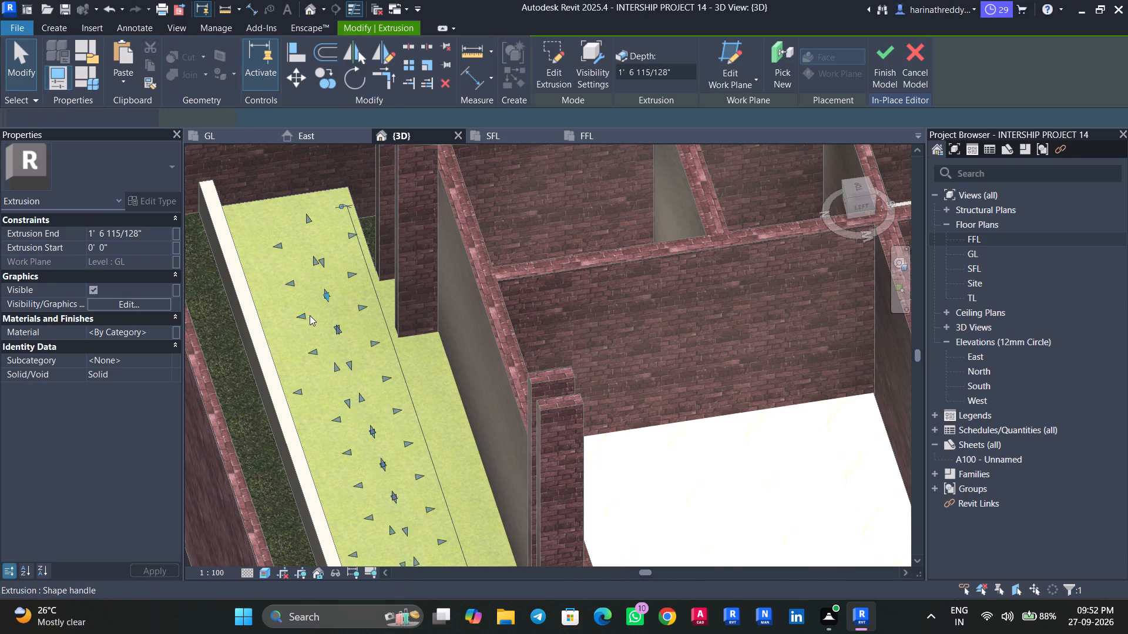
Set the stepping slabs' extrusion end to 500 mm.
scroll(310, 315, up, 5)
click(148, 238)
drag(148, 238, 62, 238)
text(500M)
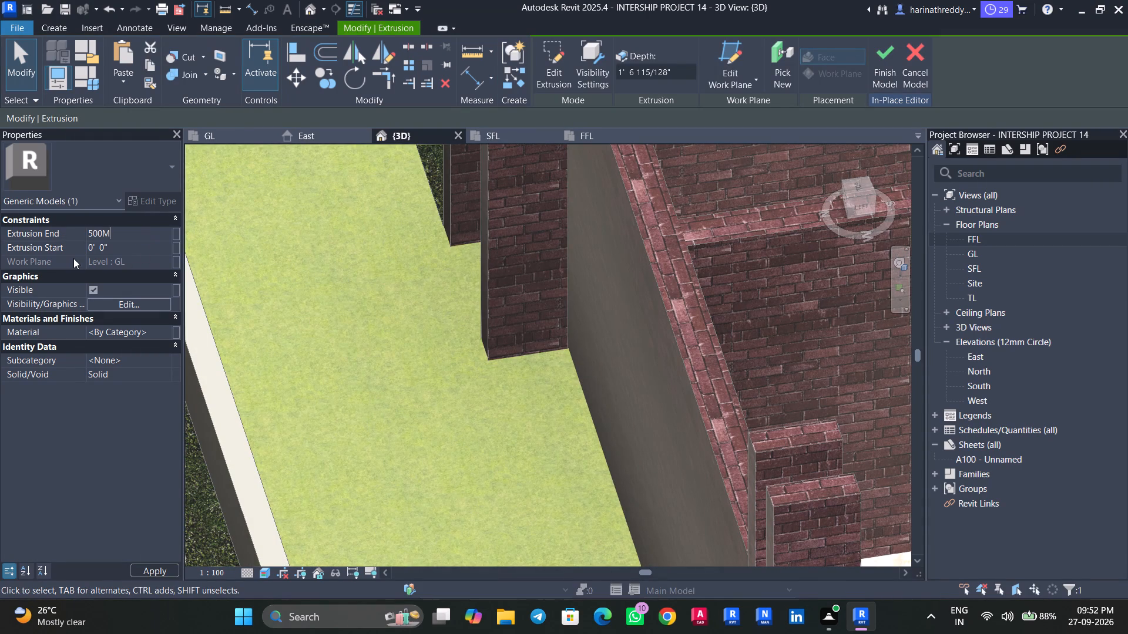
key(m)
key(Return)
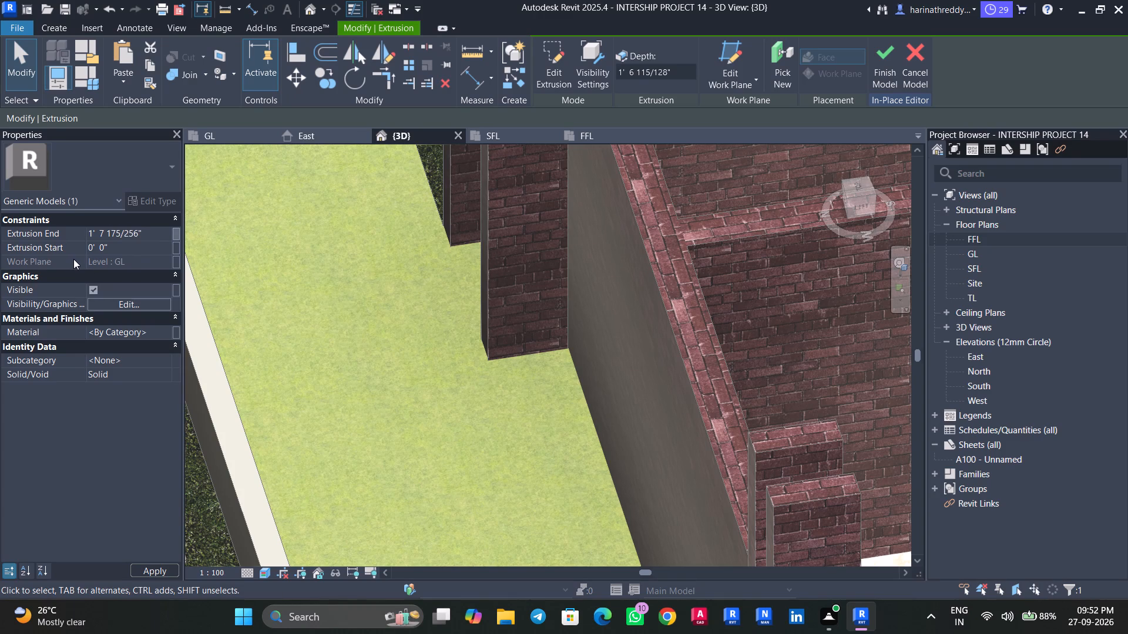
key(Escape)
scroll(523, 365, down, 2)
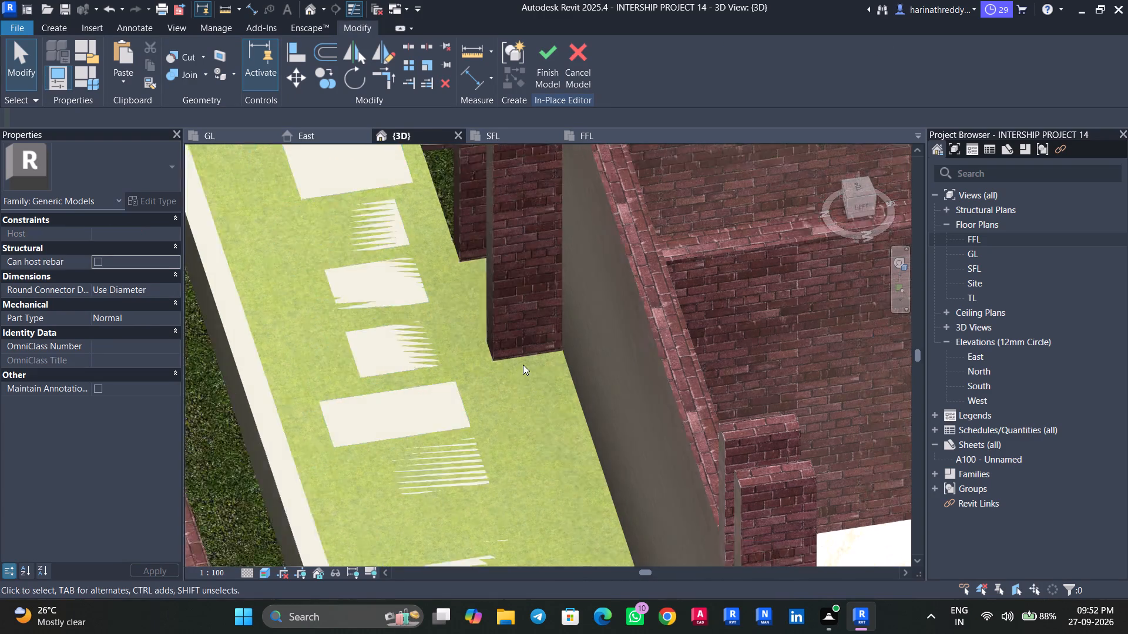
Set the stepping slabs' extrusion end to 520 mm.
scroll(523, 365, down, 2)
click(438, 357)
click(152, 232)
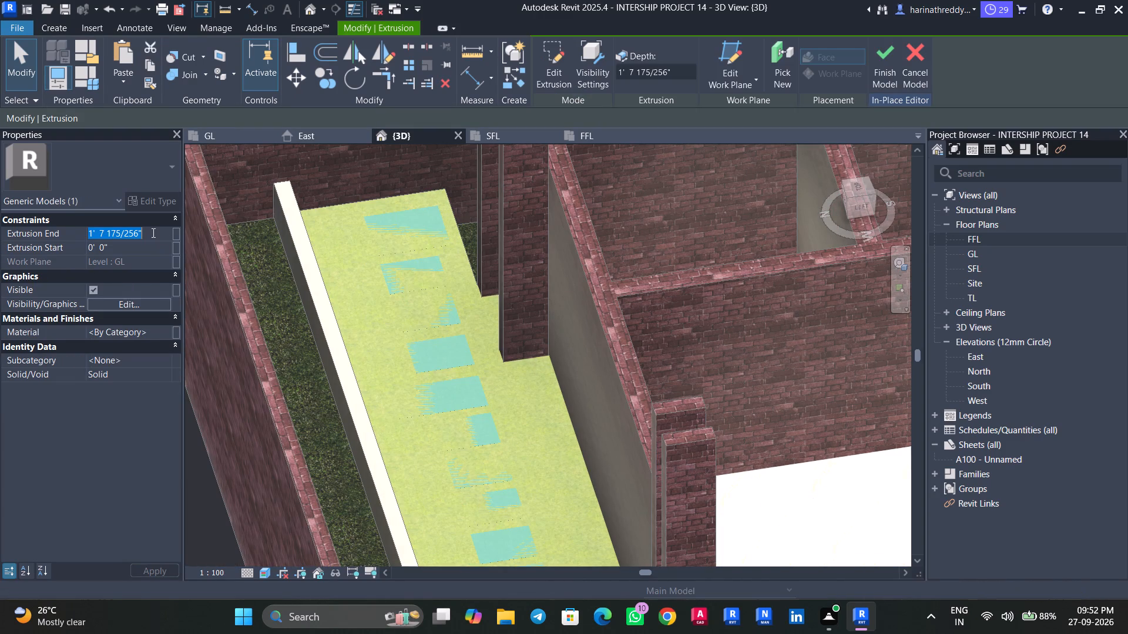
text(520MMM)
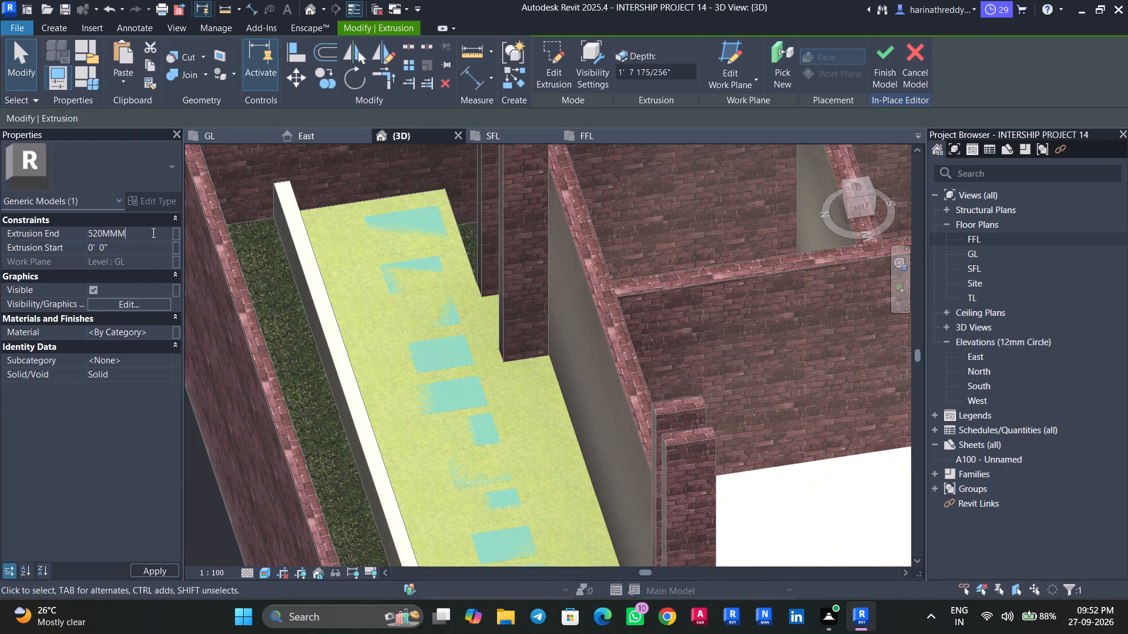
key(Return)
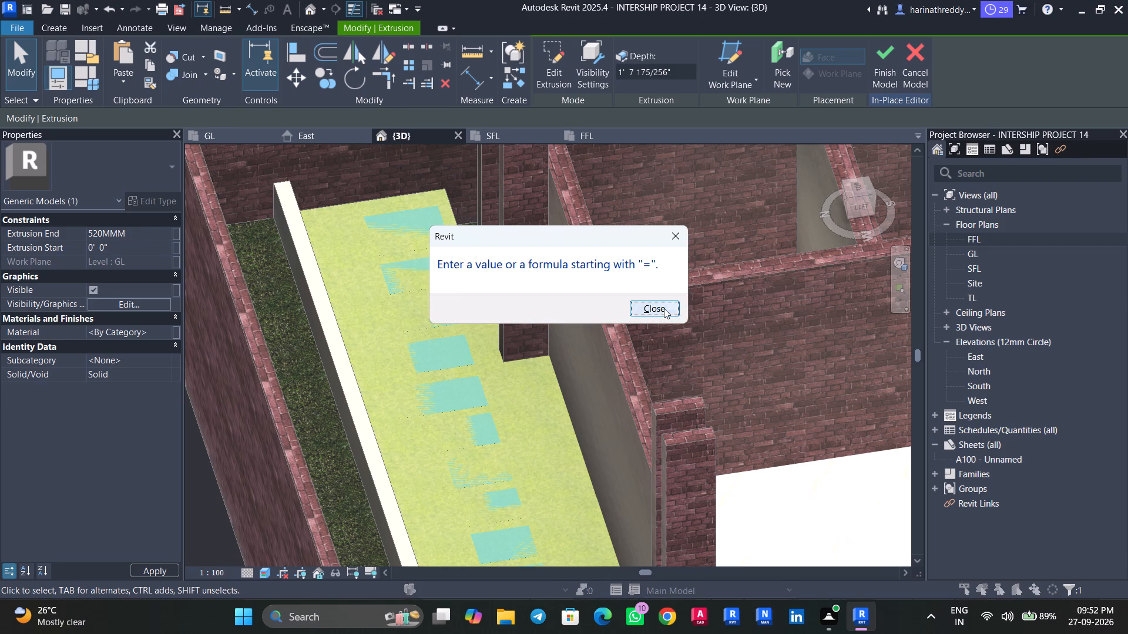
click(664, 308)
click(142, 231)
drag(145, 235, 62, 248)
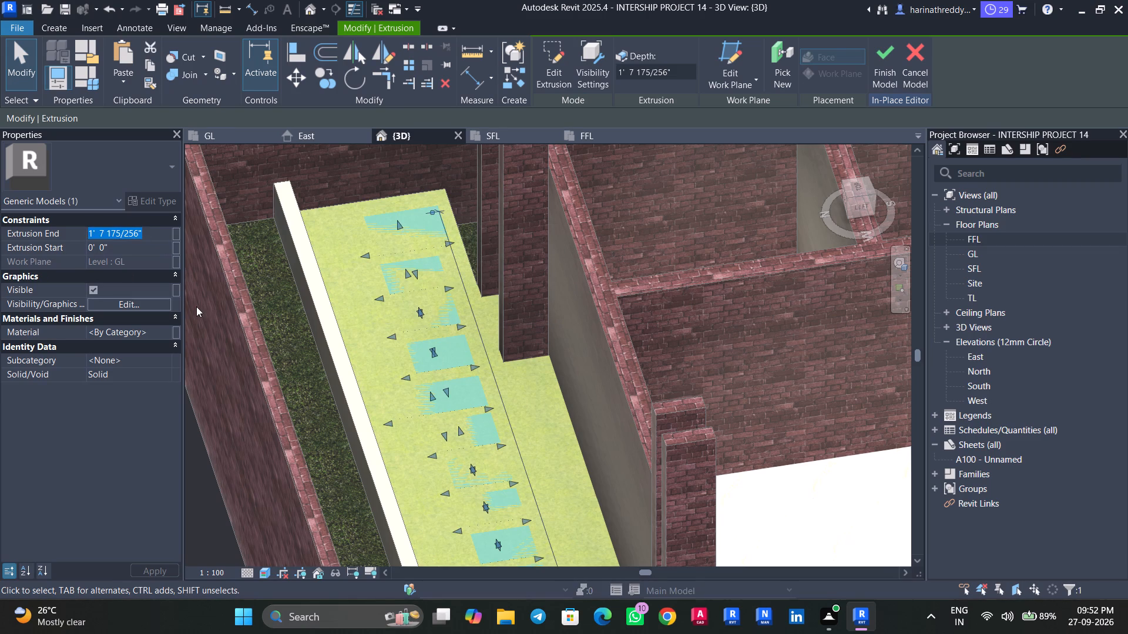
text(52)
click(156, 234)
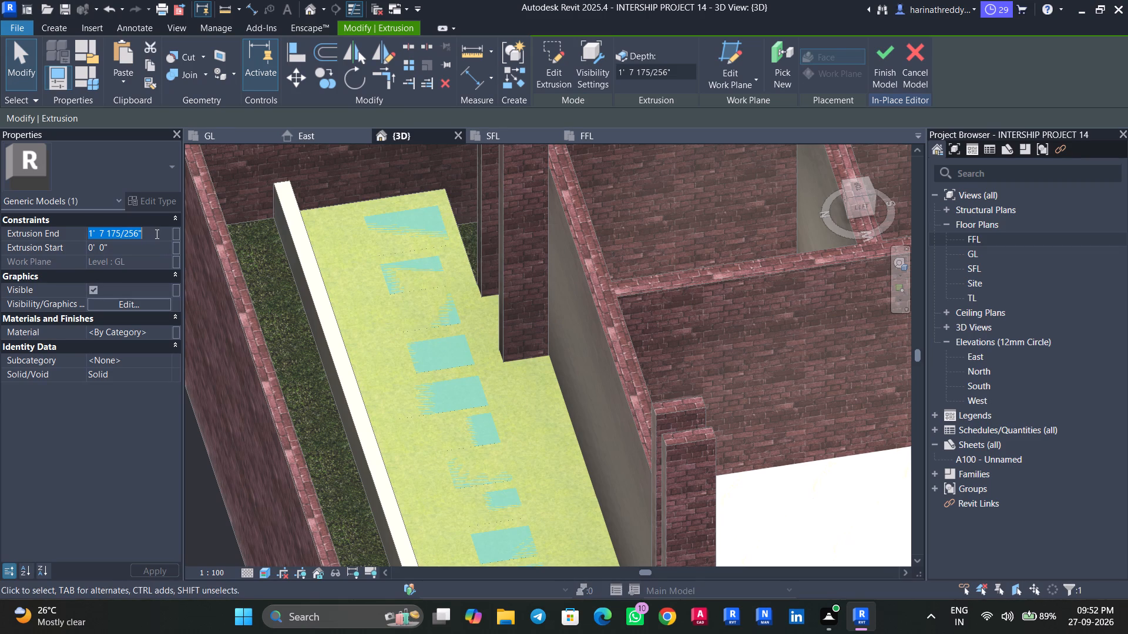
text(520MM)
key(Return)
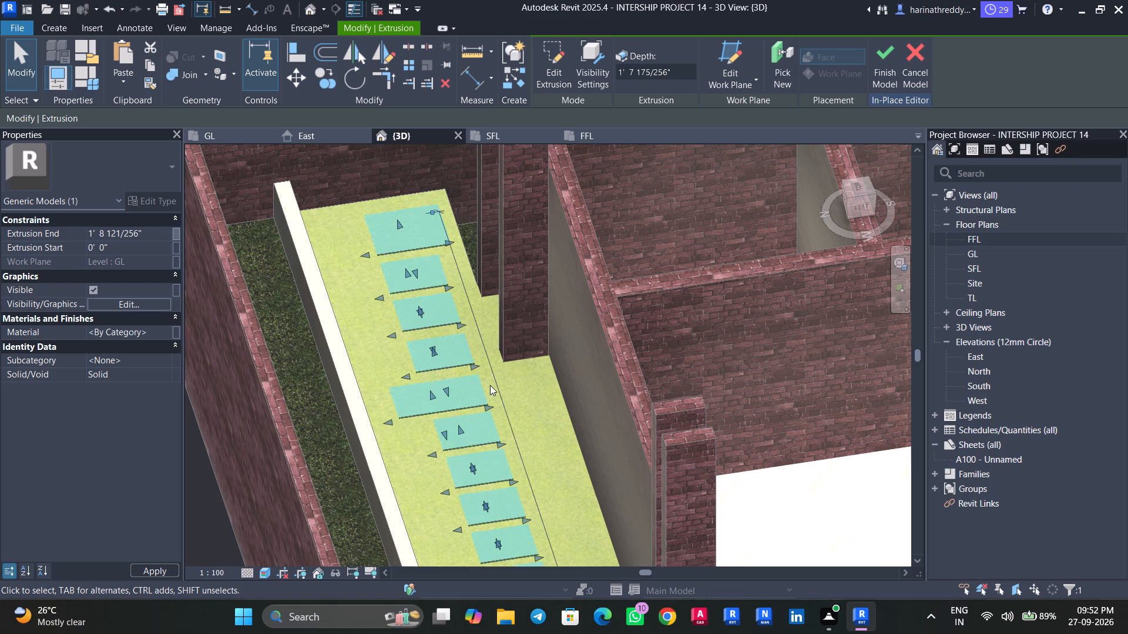
Check the stepping slabs along the whole garden strip against the grass floor and finish the in-place model.
shift+middle_drag(532, 419, 482, 498)
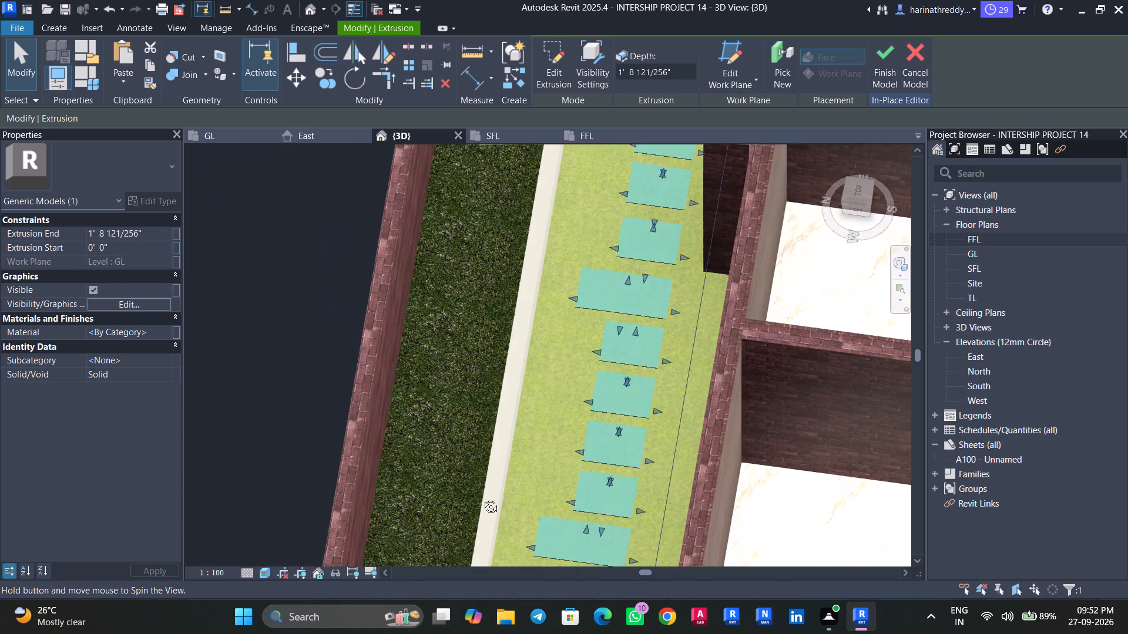
shift+middle_drag(482, 498, 597, 463)
scroll(544, 472, down, 5)
scroll(544, 470, up, 1)
scroll(544, 467, down, 3)
middle_drag(544, 467, 418, 219)
scroll(418, 219, up, 1)
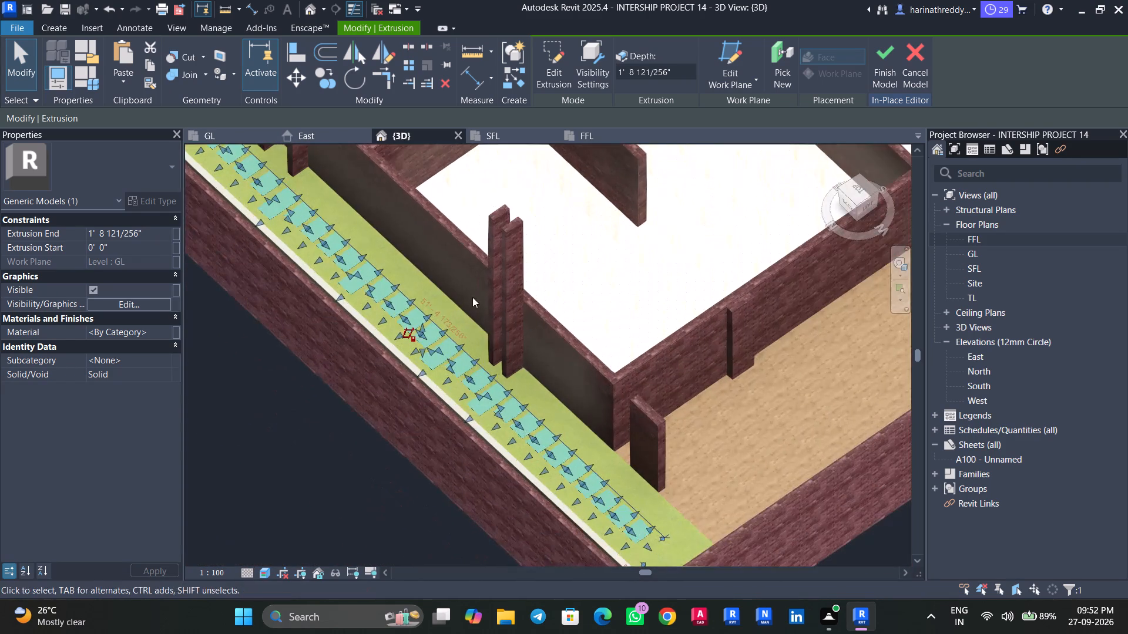
key(Escape)
key(Escape)
scroll(498, 410, up, 9)
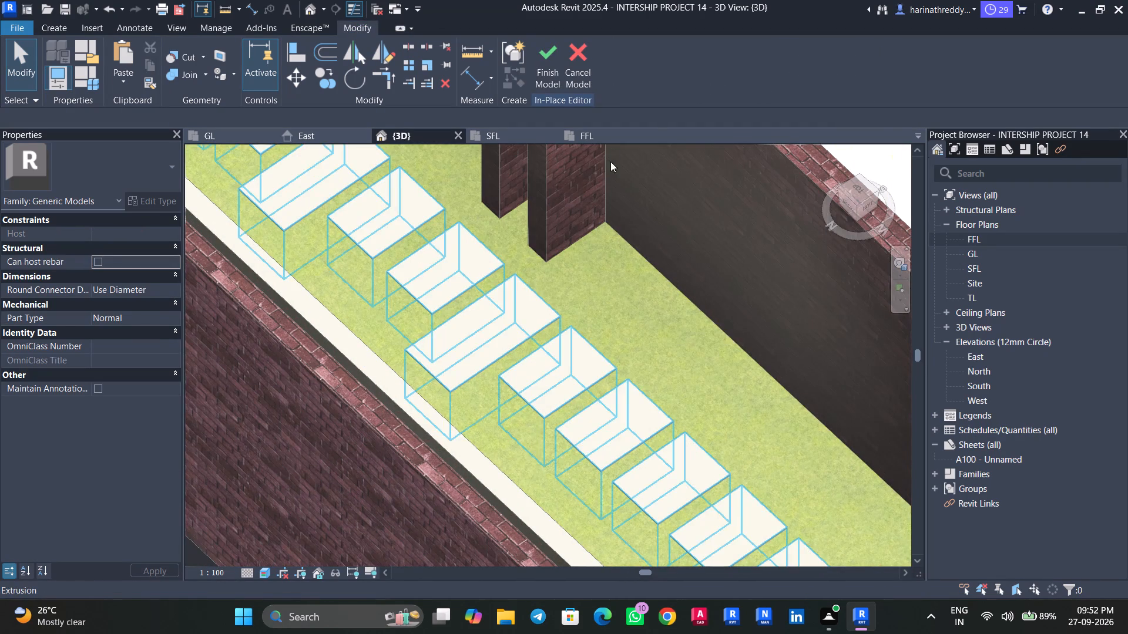
click(548, 73)
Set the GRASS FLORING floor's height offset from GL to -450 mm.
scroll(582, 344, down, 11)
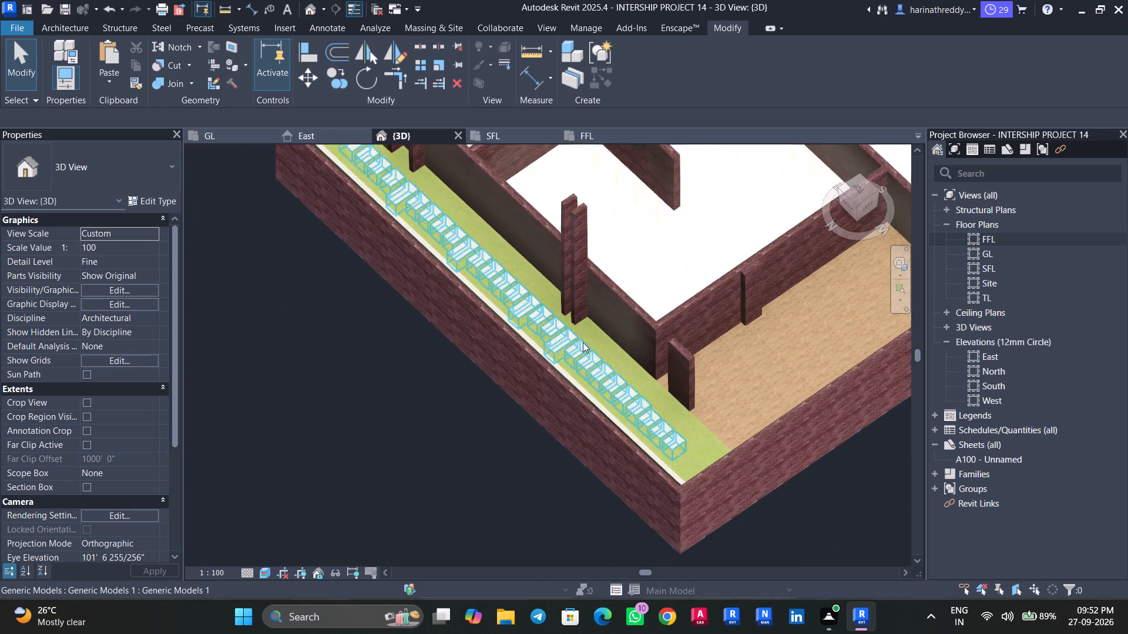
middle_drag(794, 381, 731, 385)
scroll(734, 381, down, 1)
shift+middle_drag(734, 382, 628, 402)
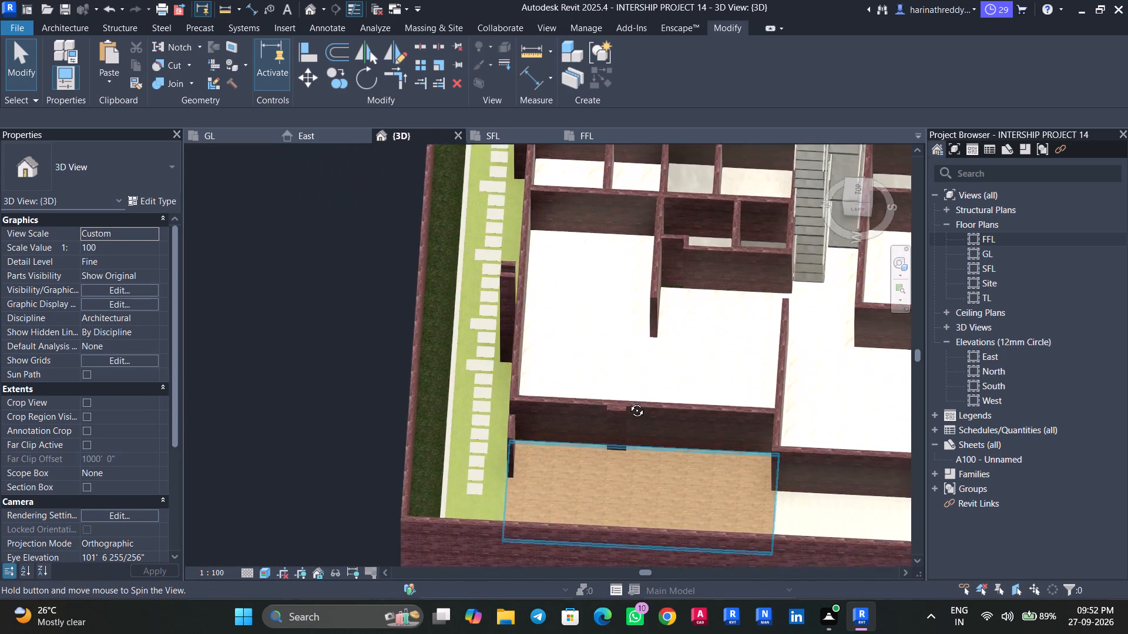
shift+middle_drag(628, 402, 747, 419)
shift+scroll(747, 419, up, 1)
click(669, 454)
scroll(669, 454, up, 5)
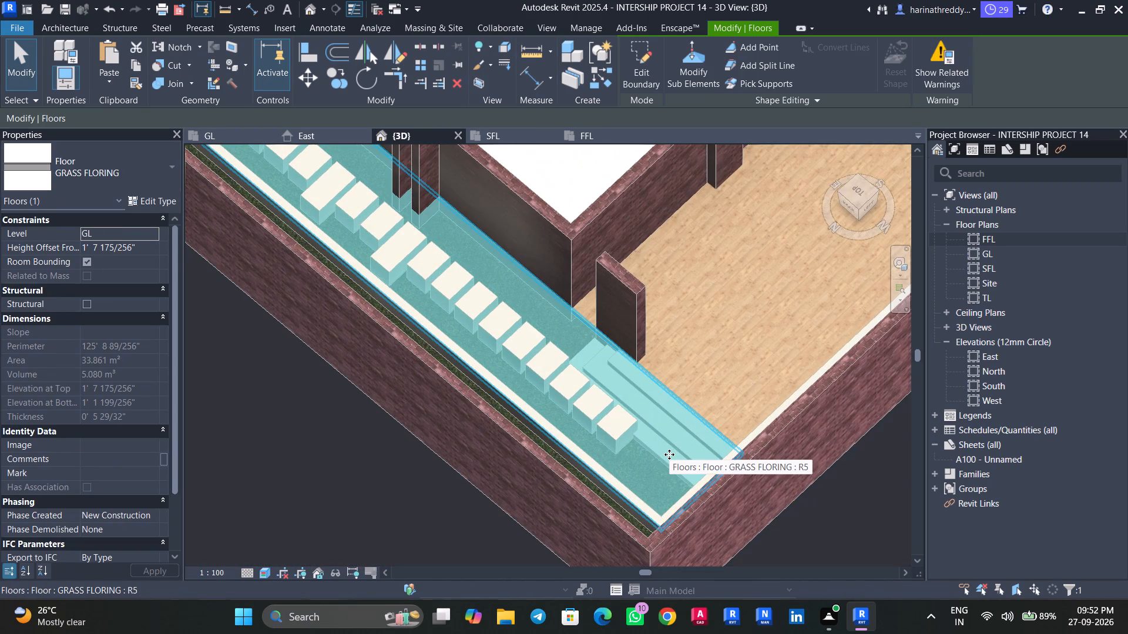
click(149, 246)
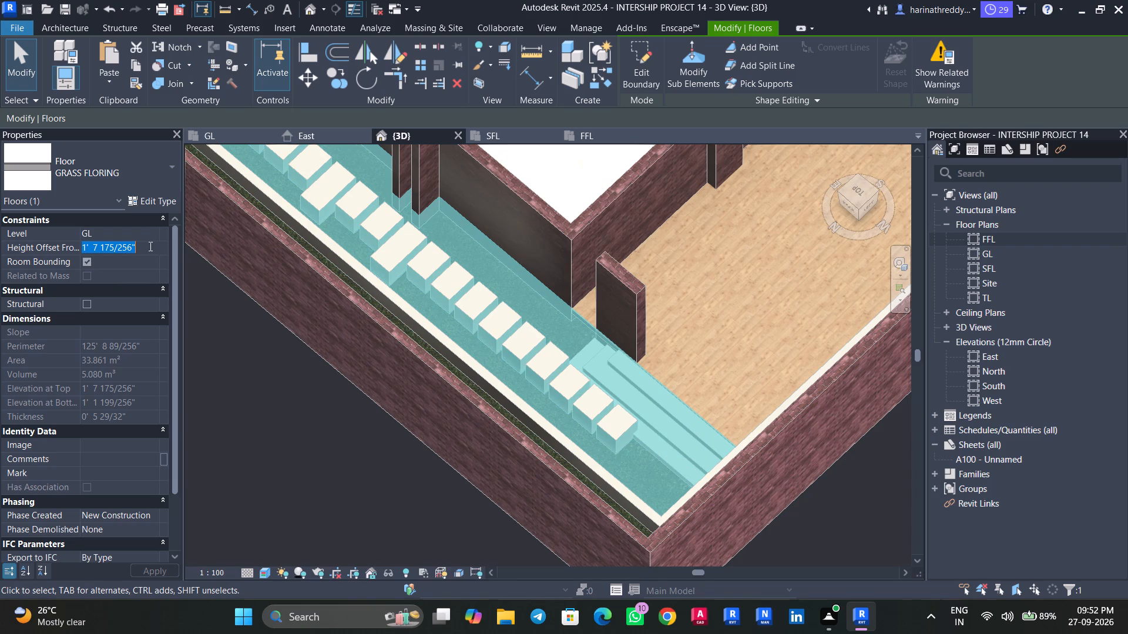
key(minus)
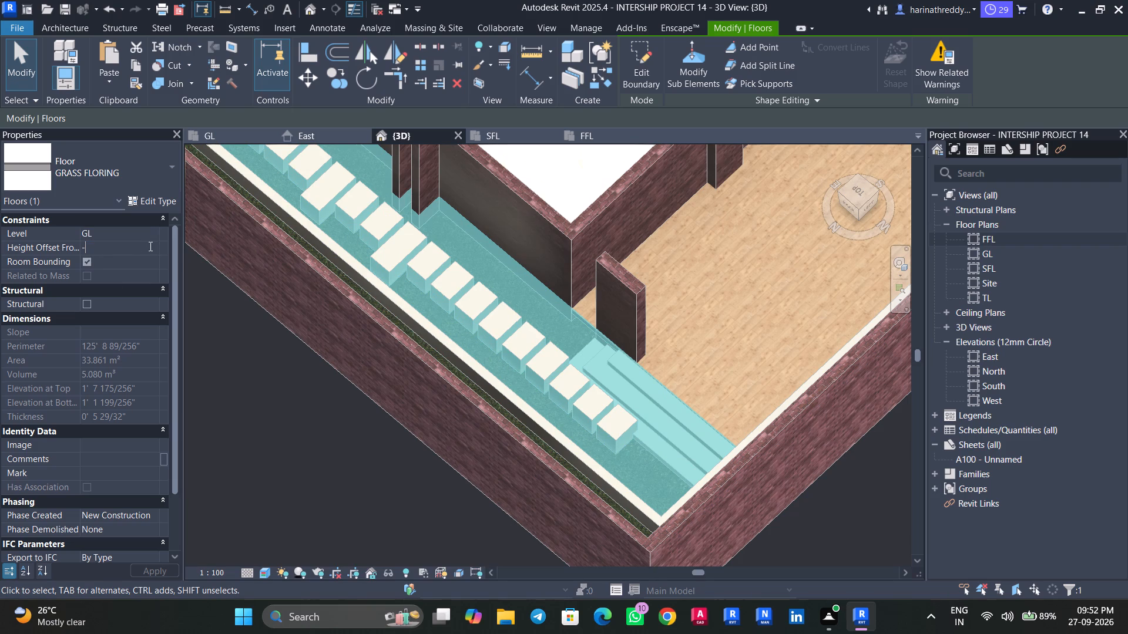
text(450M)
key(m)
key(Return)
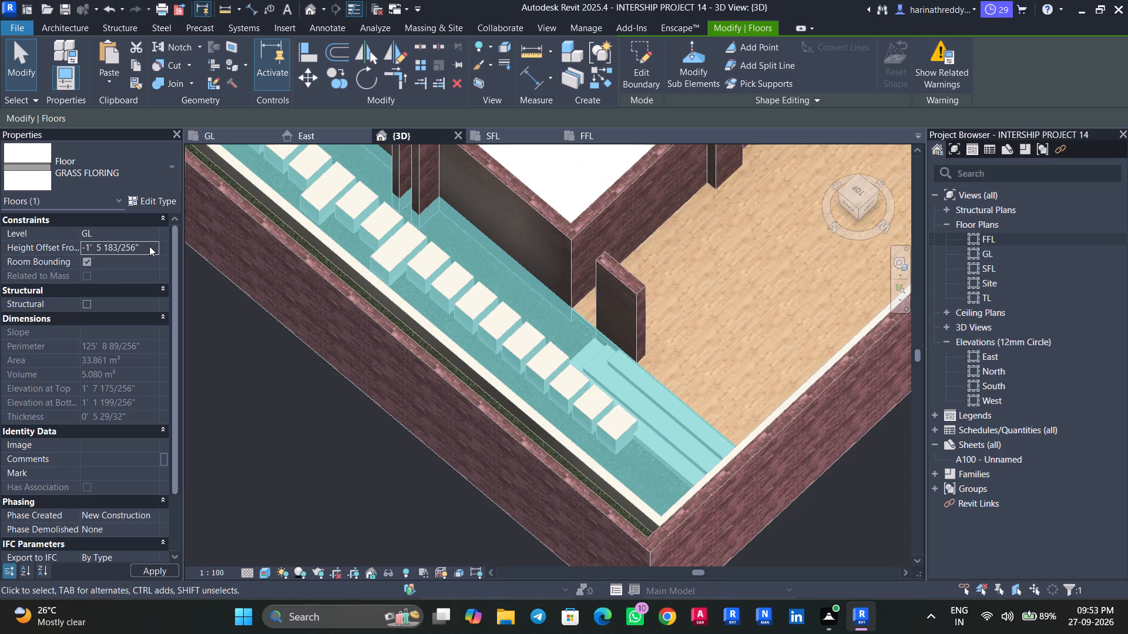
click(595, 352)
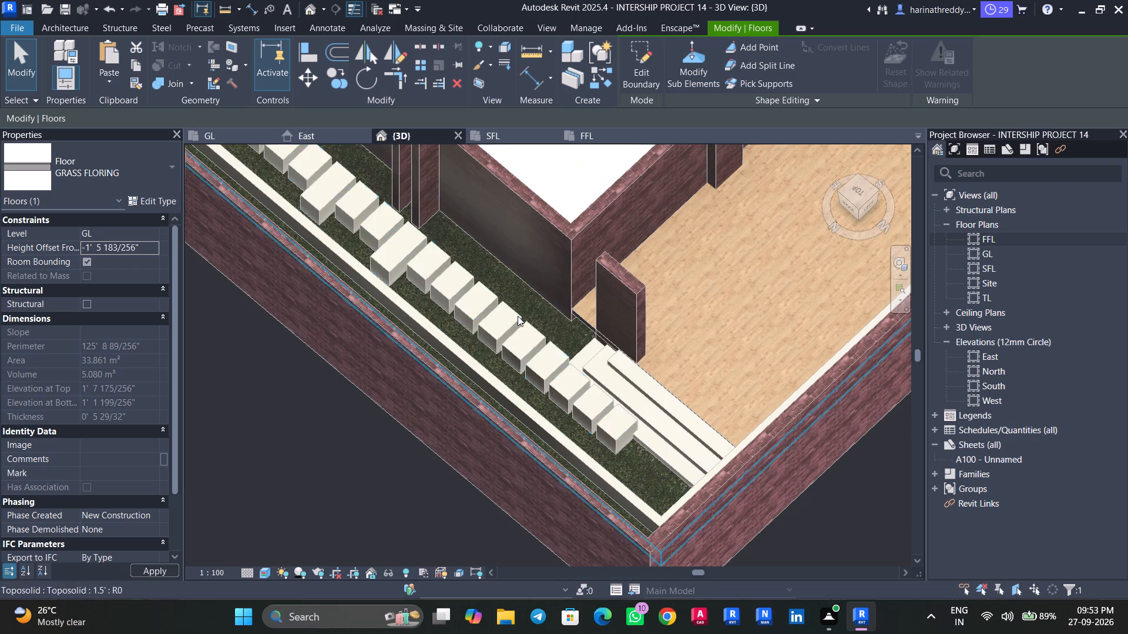
Set the GRASS FLORING floor's height offset from GL to 5 mm.
click(154, 248)
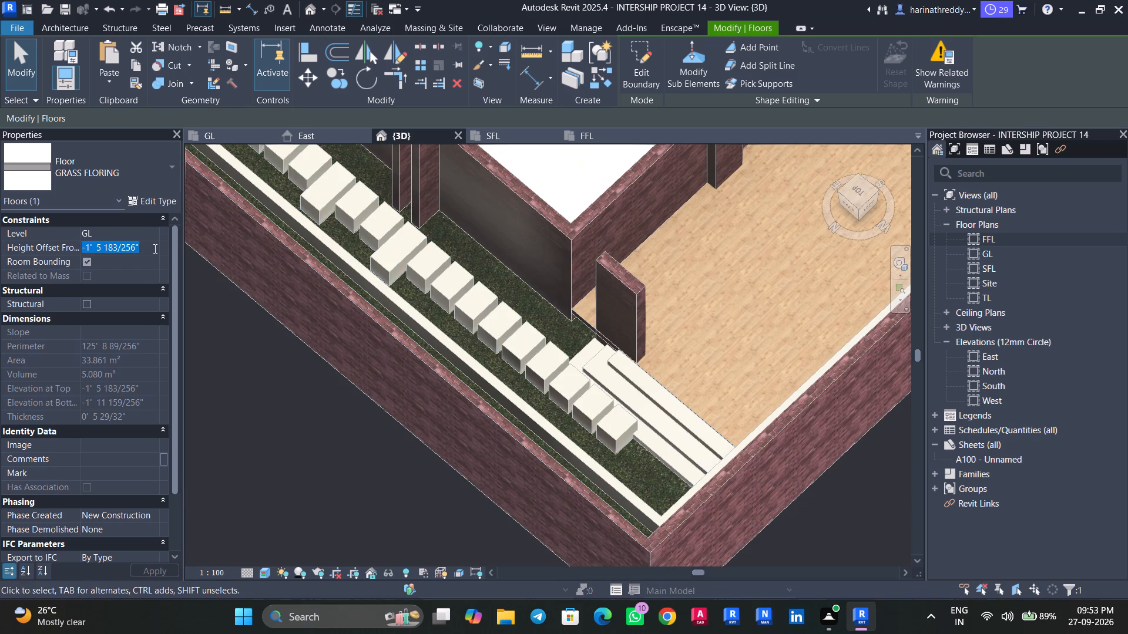
key(minus)
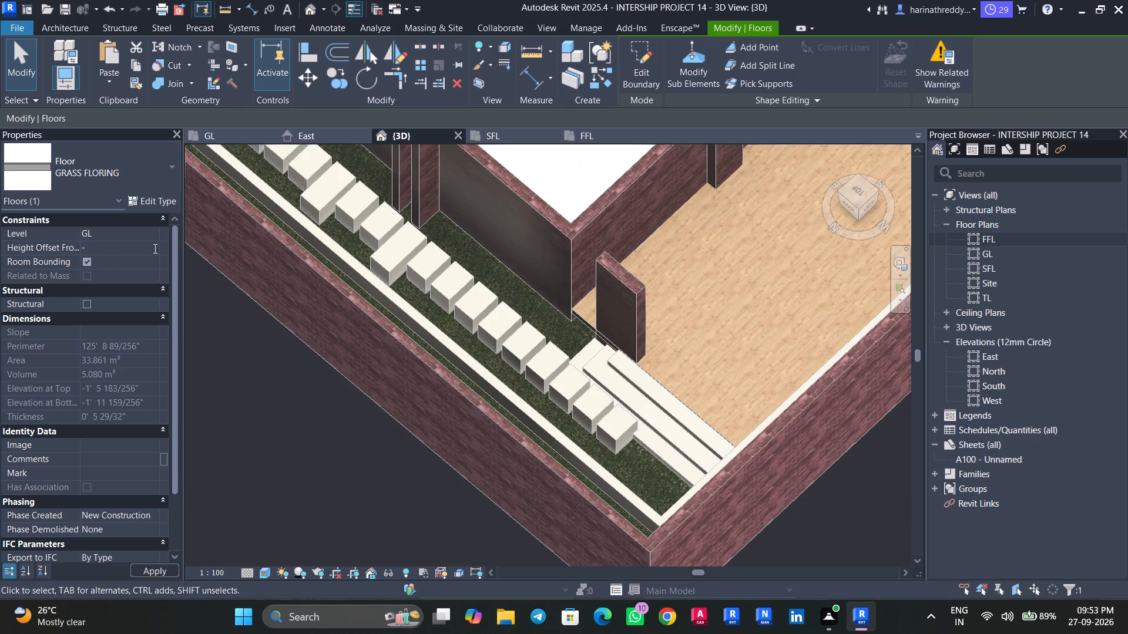
key(BackSpace)
key(1)
key(BackSpace)
key(5)
text(MM)
key(Return)
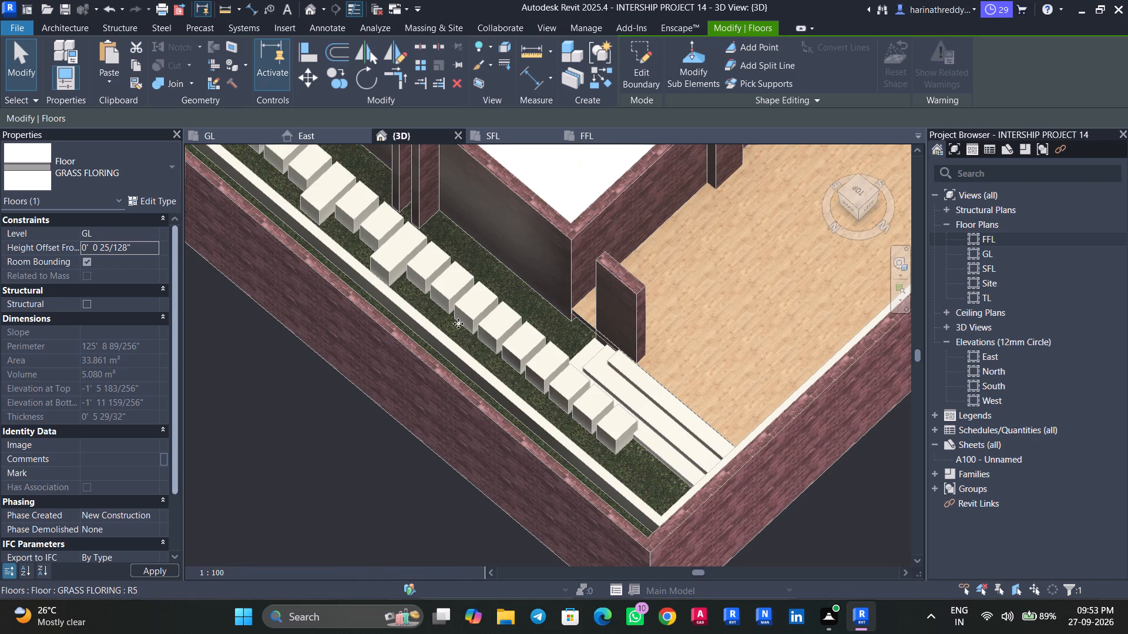
key(Escape)
Reopen the in-place stepping slabs for editing and set their extrusion end to 150 mm.
scroll(435, 324, up, 9)
click(484, 241)
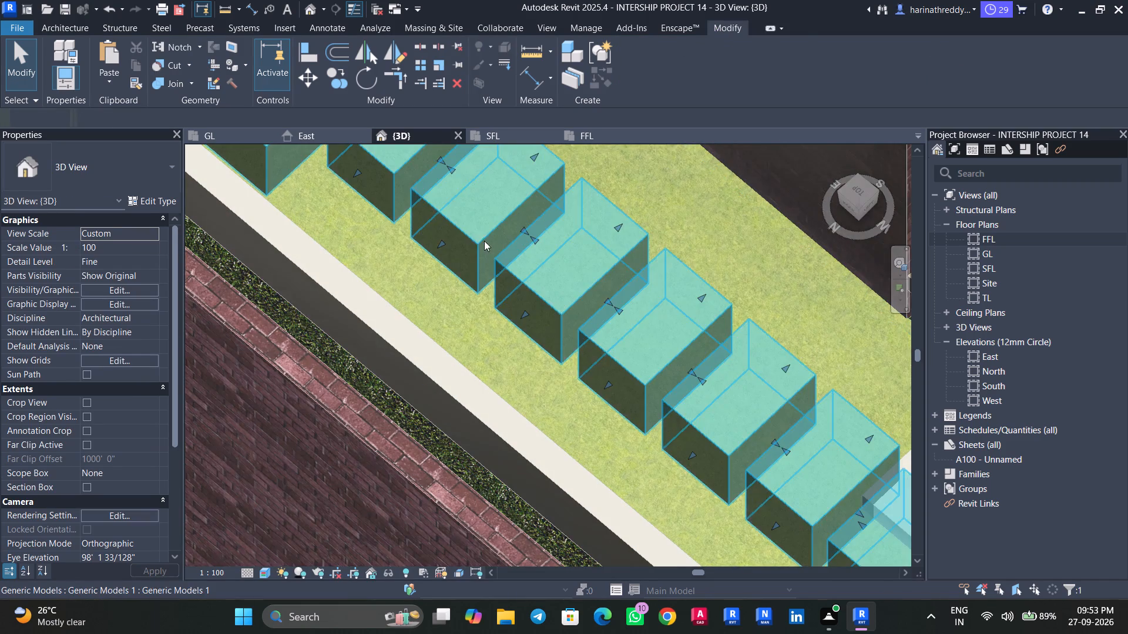
scroll(411, 272, down, 5)
click(640, 85)
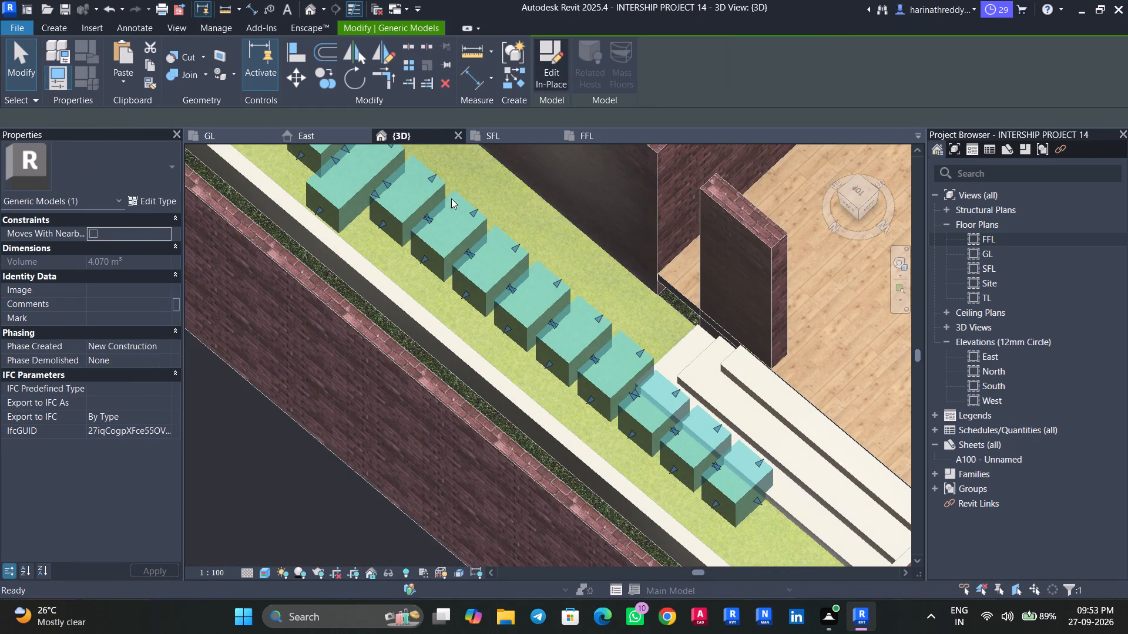
click(404, 214)
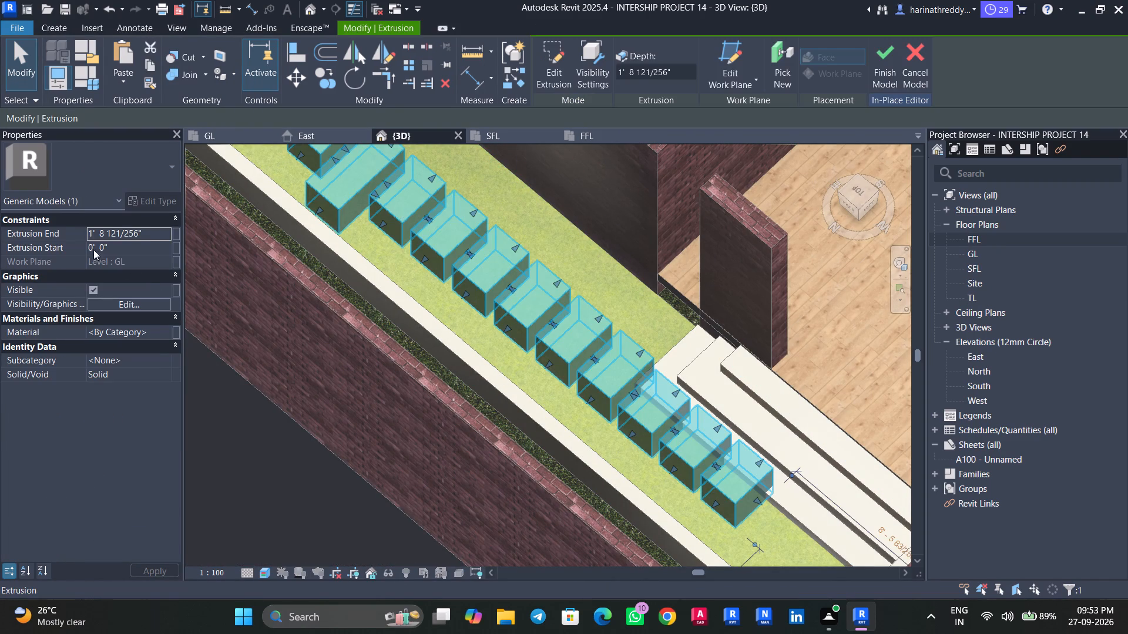
click(164, 233)
text(45)
key(BackSpace)
key(BackSpace)
key(BackSpace)
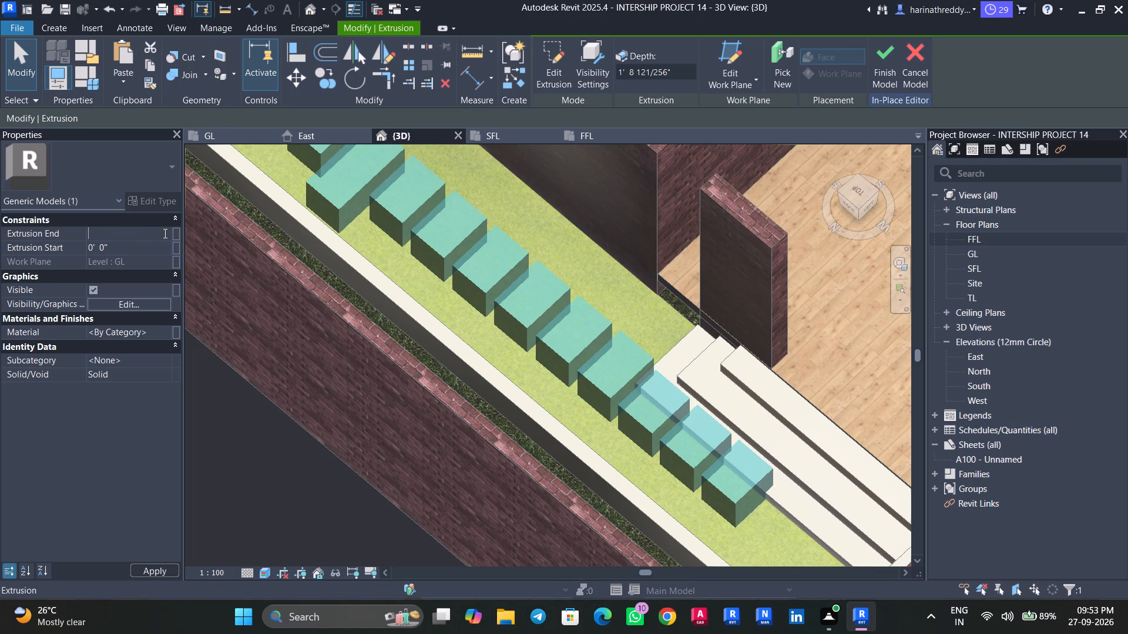
text(150MM)
key(Return)
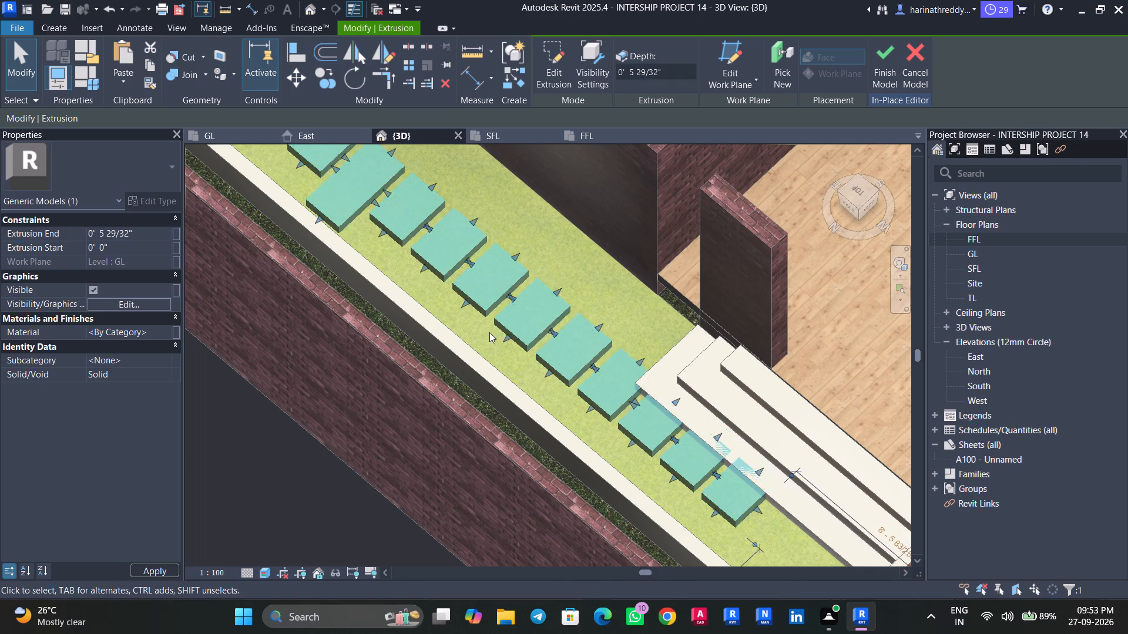
Set the stepping slabs' extrusion end to 80 mm and finish the in-place model.
scroll(489, 332, up, 9)
scroll(567, 291, up, 4)
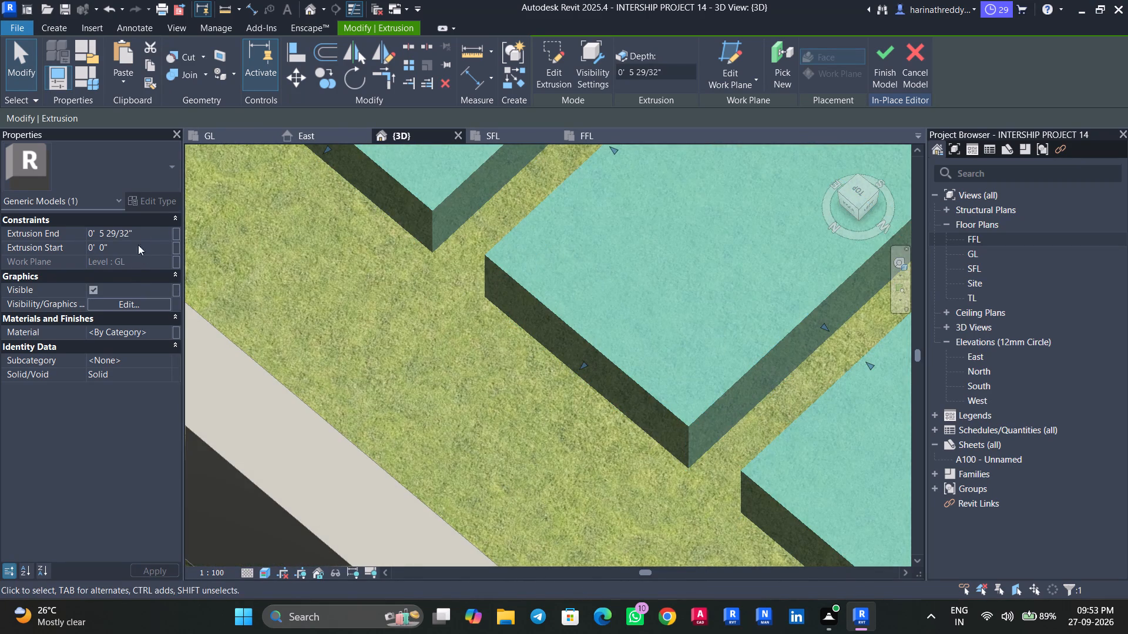
click(143, 234)
text(80)
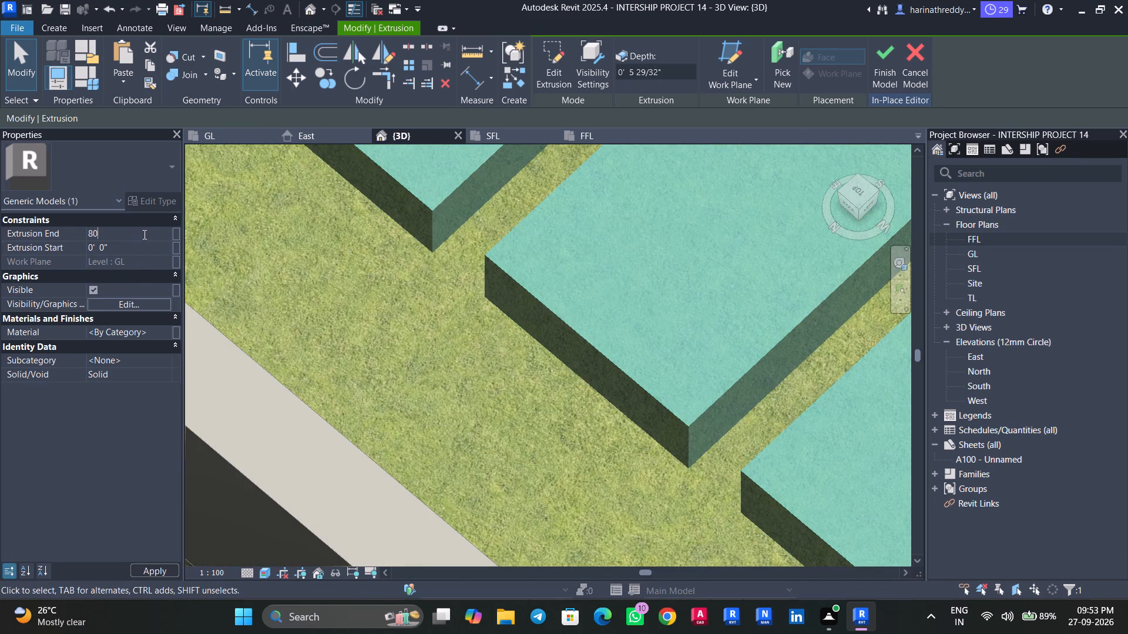
text(MM)
key(Return)
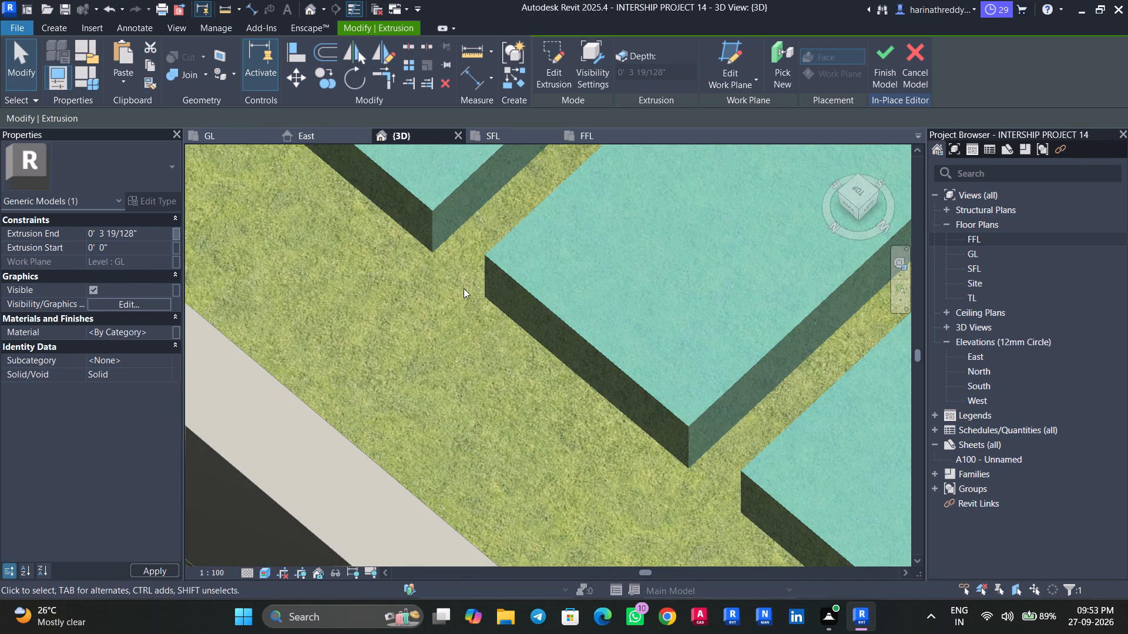
scroll(438, 263, down, 12)
middle_drag(429, 291, 405, 336)
scroll(585, 370, up, 3)
click(896, 75)
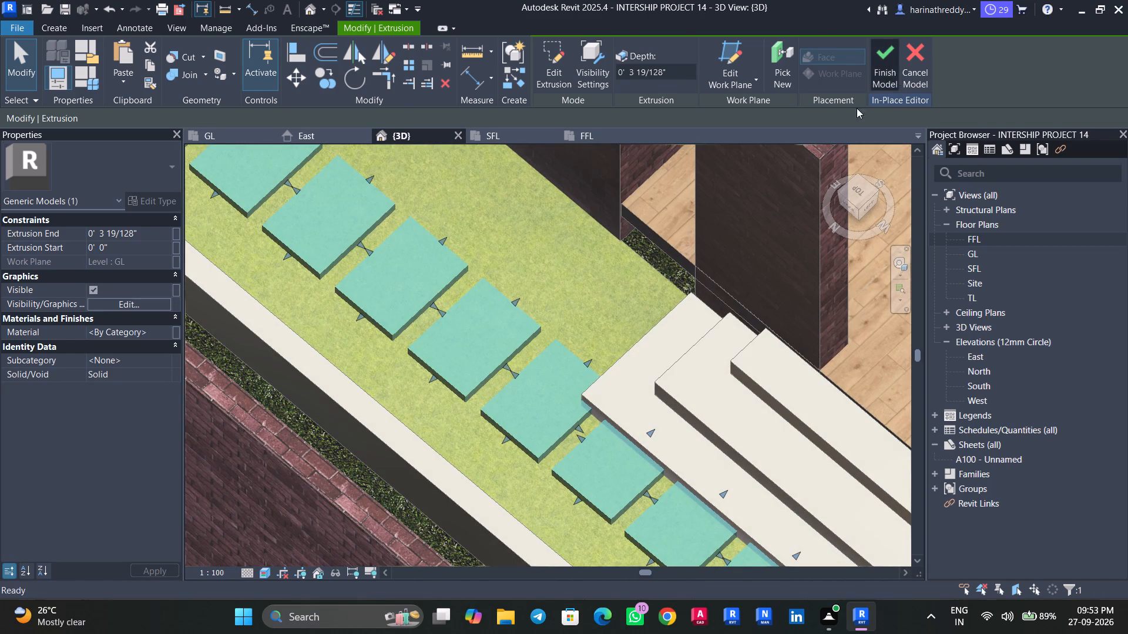
key(Escape)
key(Escape)
Examine the far end of the garden strip, where the grass floor and stepping slabs approach the lift floor.
scroll(365, 367, down, 11)
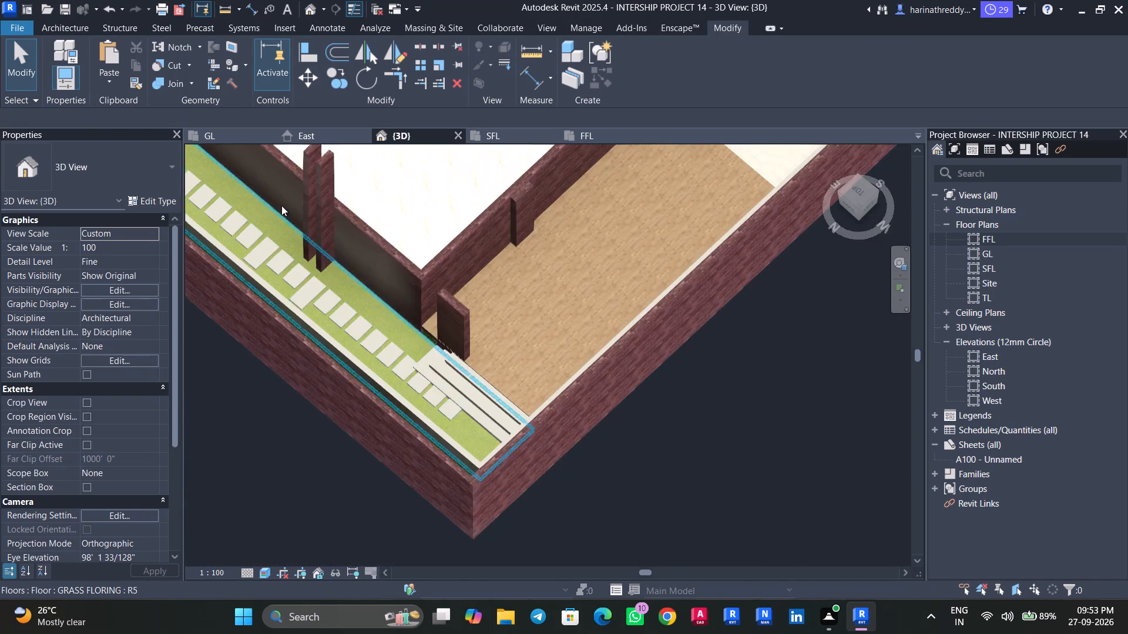
middle_drag(281, 205, 569, 453)
middle_drag(387, 346, 423, 409)
scroll(386, 368, up, 4)
scroll(386, 367, down, 1)
scroll(385, 365, up, 4)
middle_drag(377, 343, 370, 404)
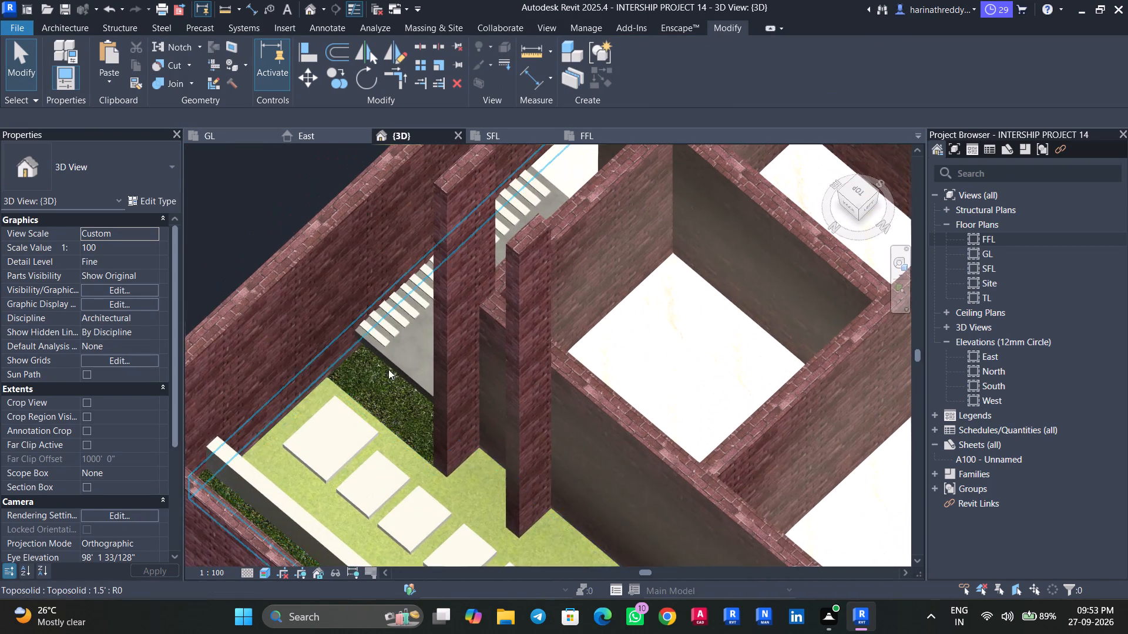
scroll(374, 400, down, 4)
shift+middle_drag(372, 450, 453, 379)
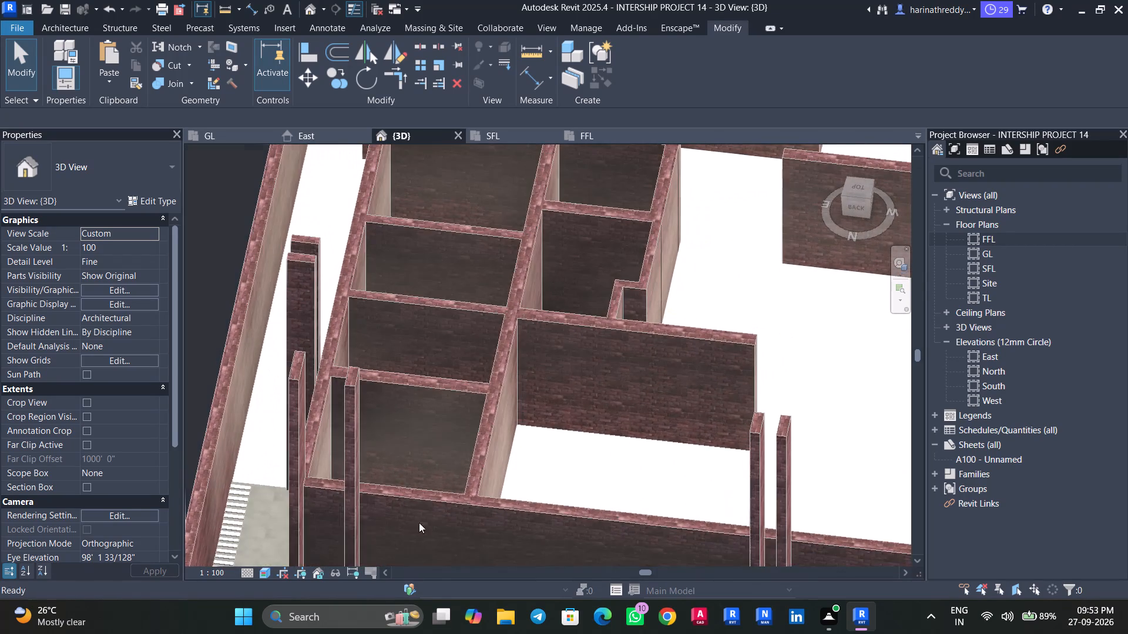
middle_drag(404, 550, 505, 286)
scroll(387, 339, up, 3)
shift+middle_drag(344, 338, 345, 378)
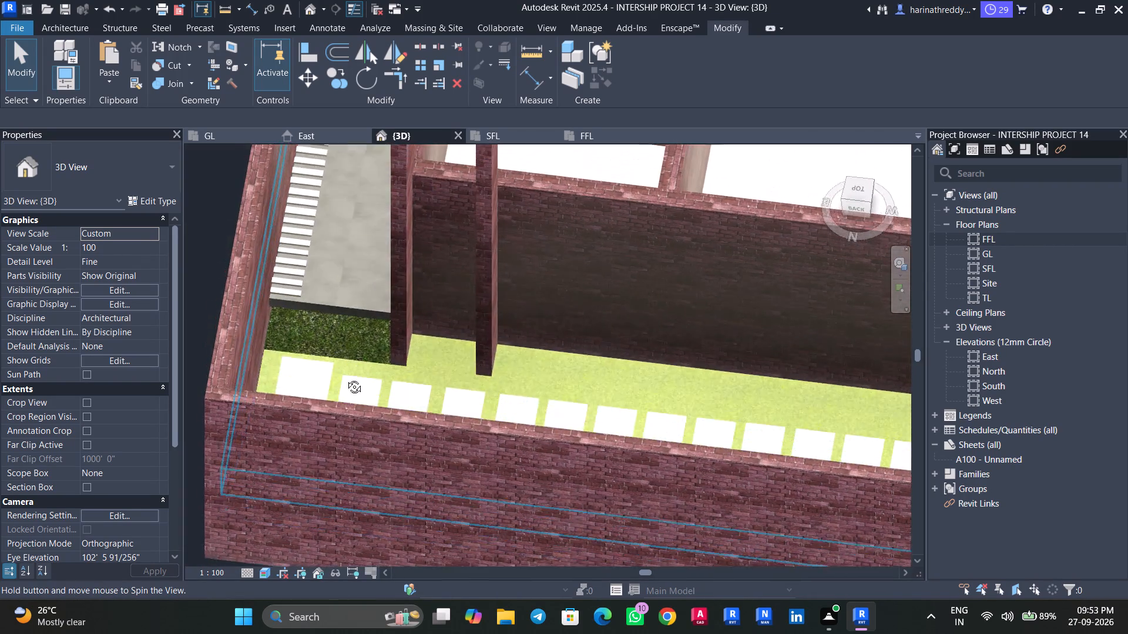
shift+middle_drag(345, 378, 352, 435)
scroll(331, 345, up, 4)
scroll(331, 345, down, 7)
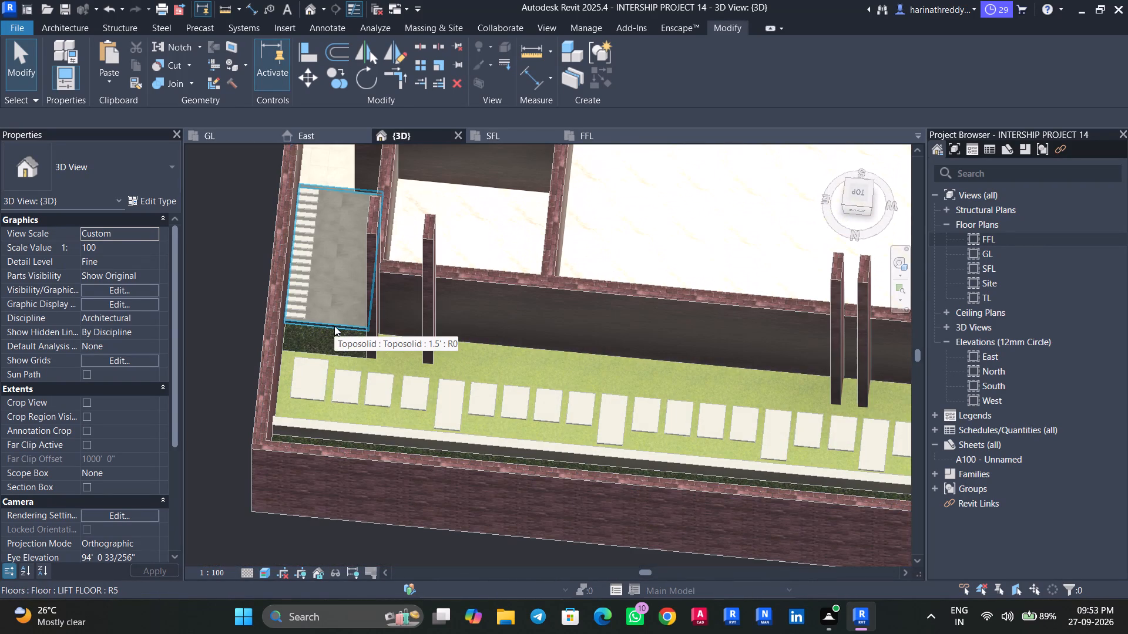
Examine the area between the lift floor and the garden strip in 3D and compare it with the GL floor plan.
scroll(333, 338, down, 1)
scroll(333, 338, up, 6)
scroll(332, 338, down, 1)
scroll(332, 338, up, 3)
scroll(332, 338, down, 2)
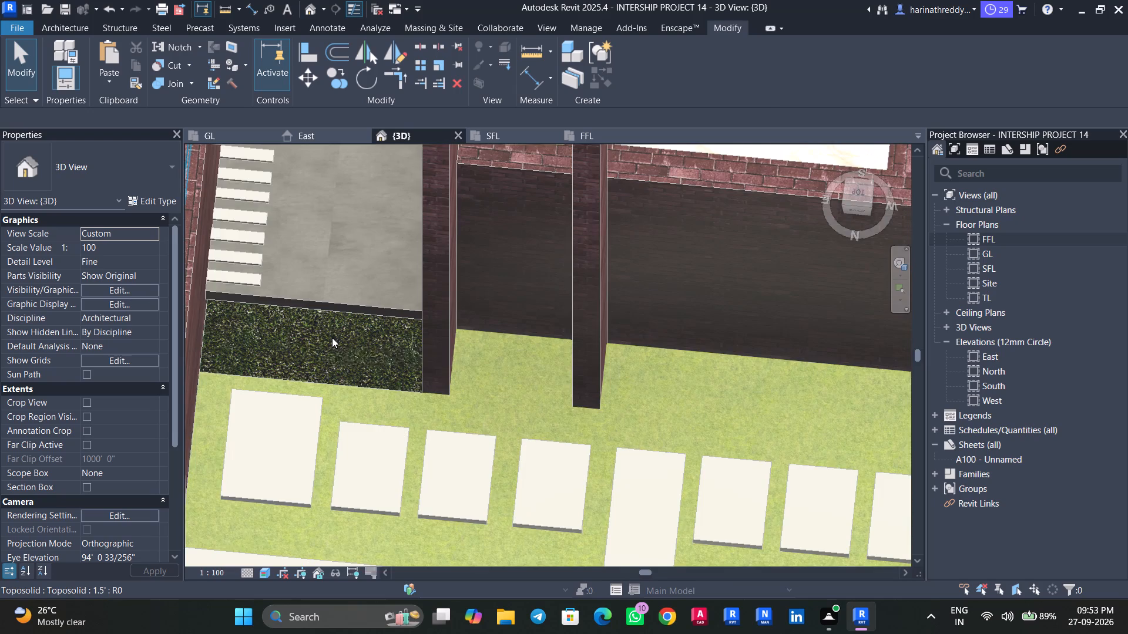
scroll(332, 338, down, 6)
shift+middle_drag(344, 359, 408, 286)
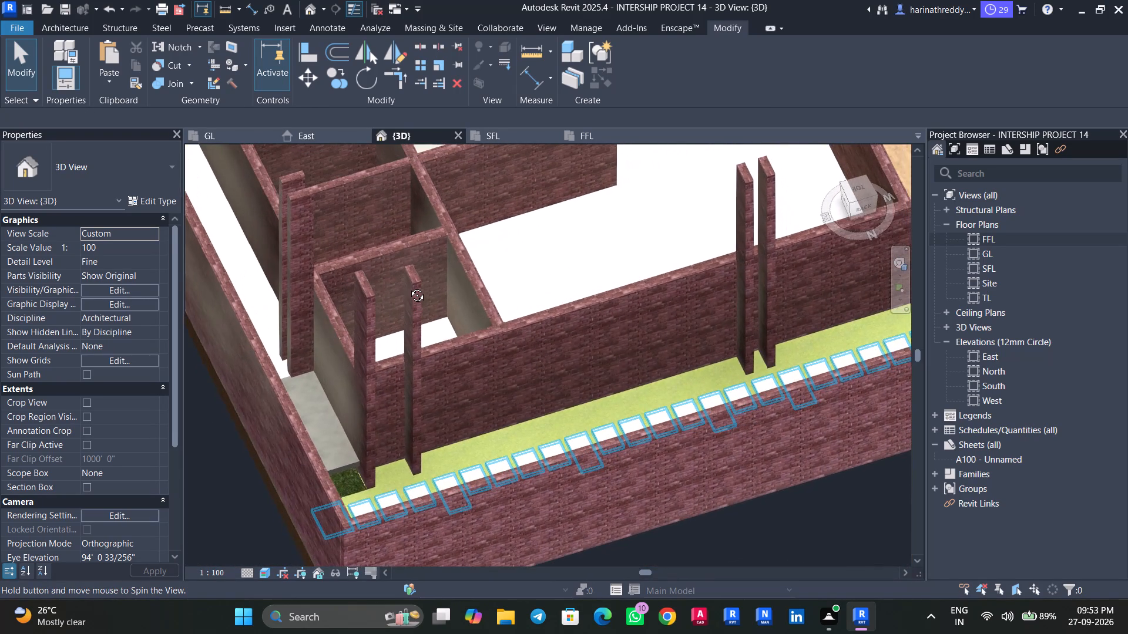
shift+middle_drag(408, 286, 418, 436)
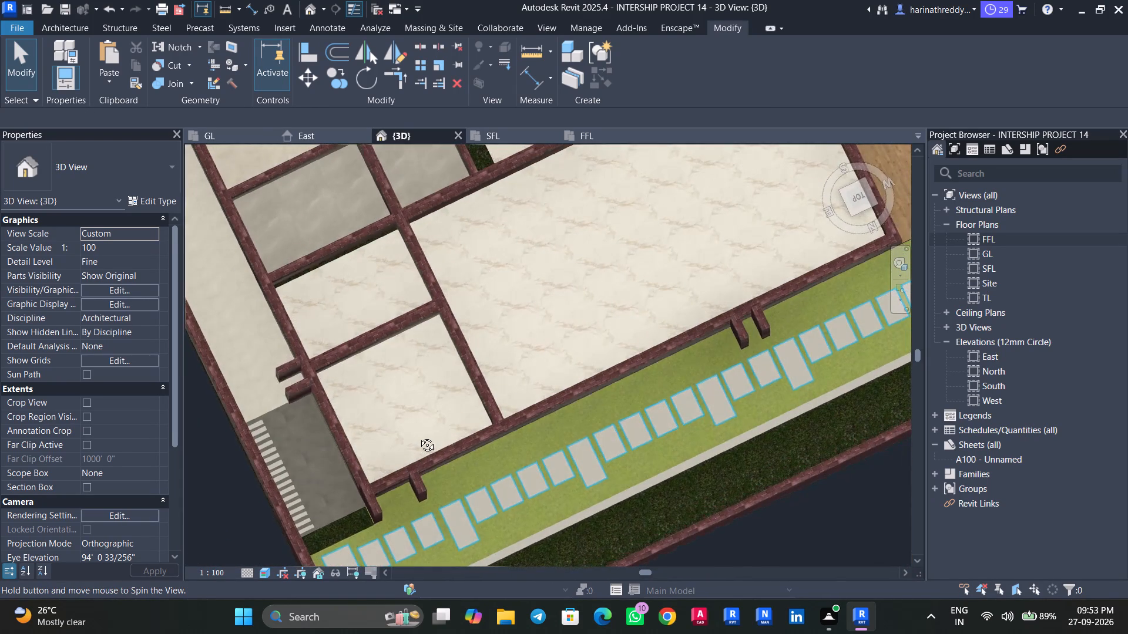
shift+middle_drag(418, 436, 378, 315)
scroll(329, 410, up, 3)
scroll(329, 410, down, 1)
scroll(329, 410, up, 2)
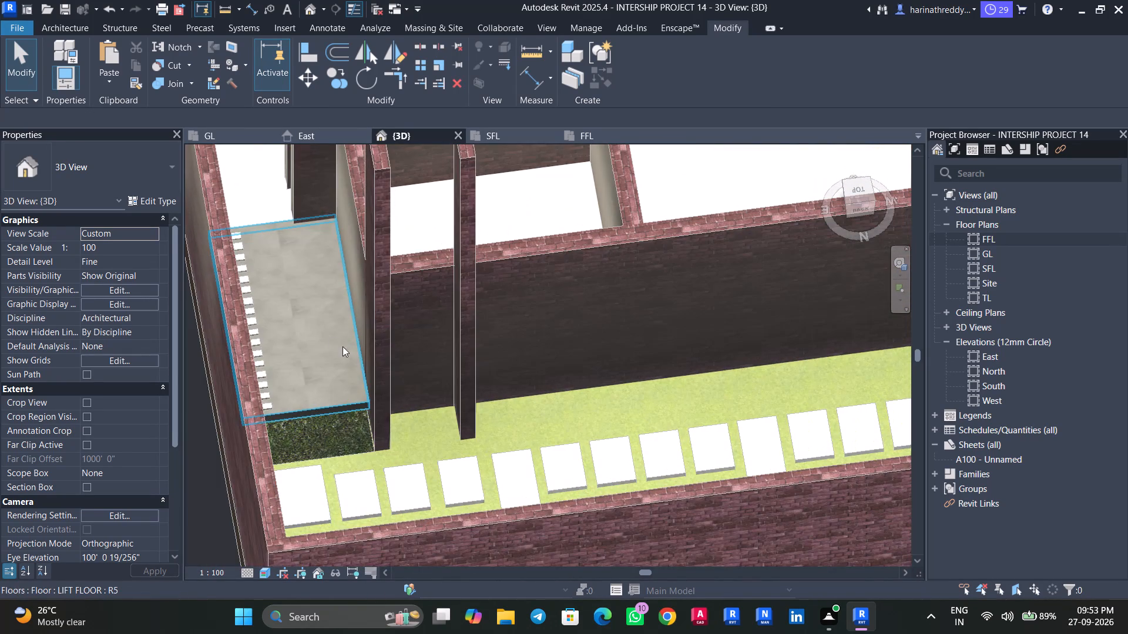
click(227, 134)
scroll(399, 344, down, 5)
scroll(603, 311, up, 2)
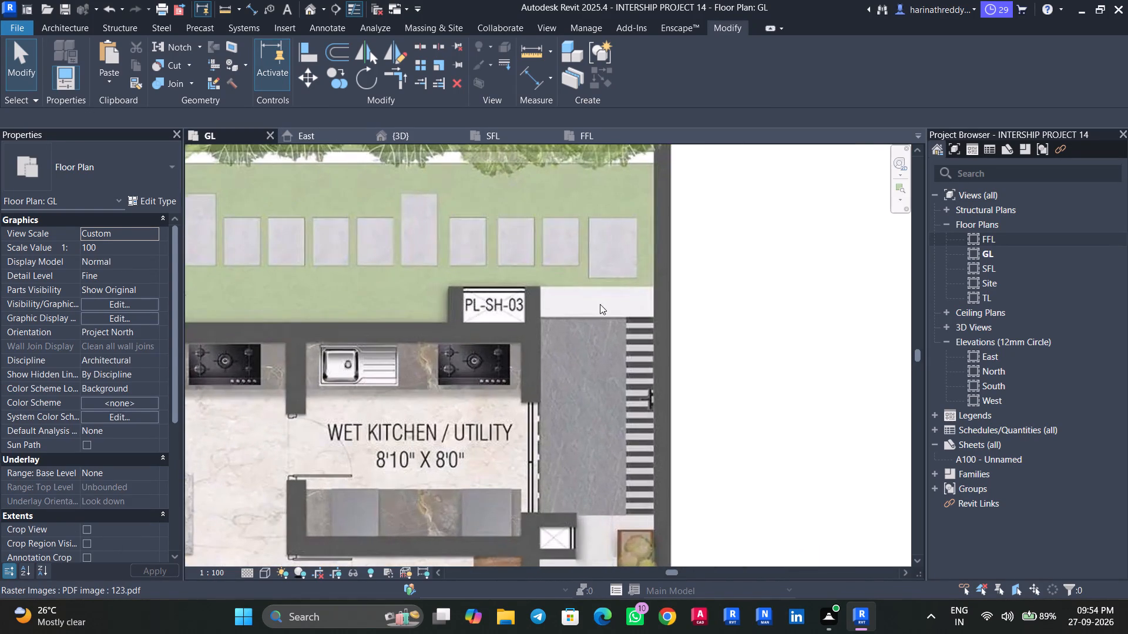
middle_drag(595, 339, 518, 370)
scroll(509, 352, up, 4)
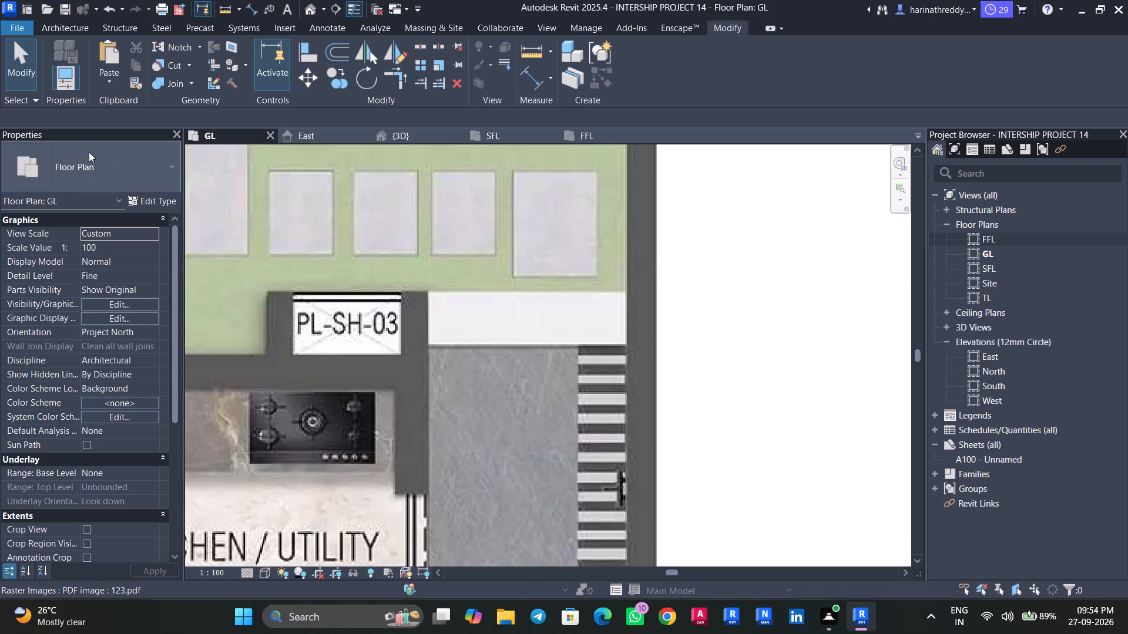
scroll(300, 303, down, 12)
middle_drag(278, 274, 421, 260)
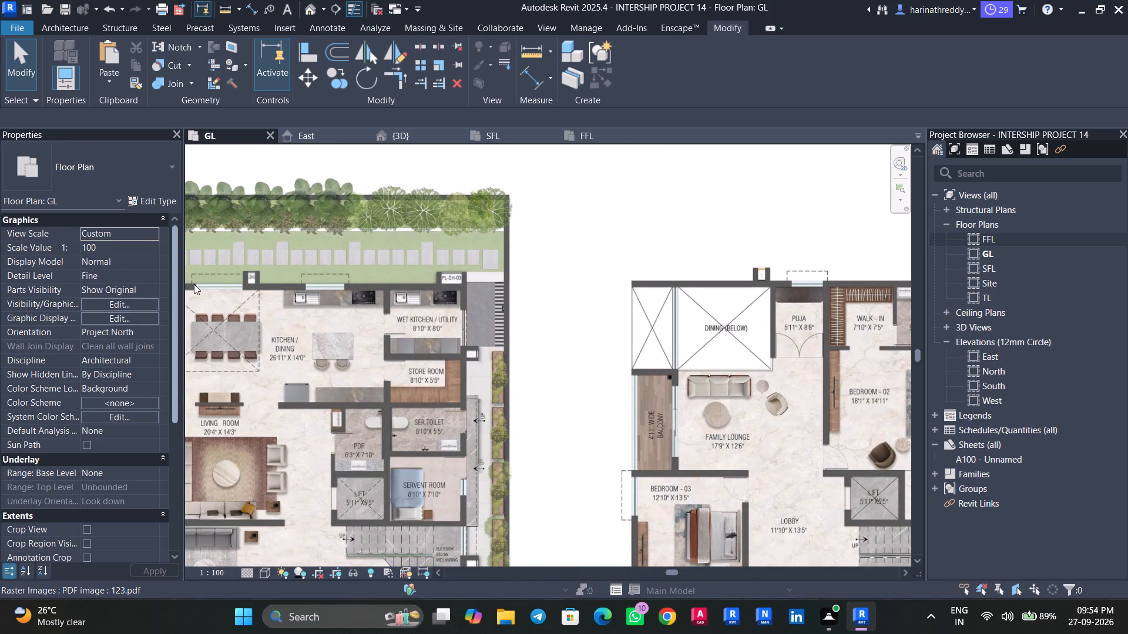
middle_drag(299, 313, 484, 328)
Open the in-place stairs beside the deck for editing in the GL plan.
scroll(311, 293, up, 3)
key(Tab)
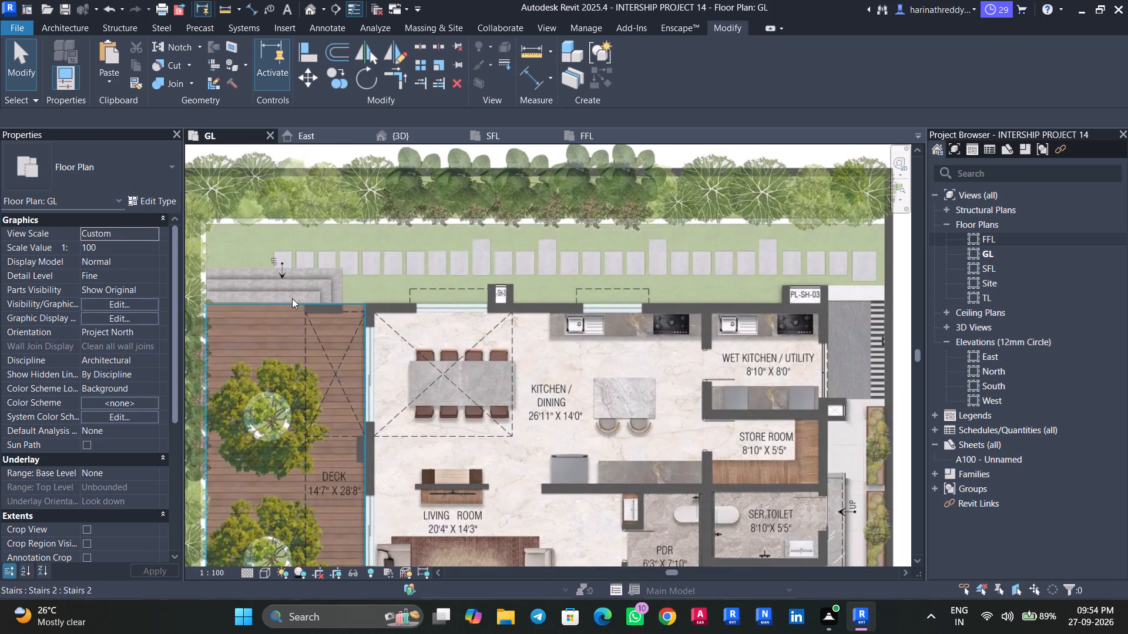
click(296, 292)
click(643, 83)
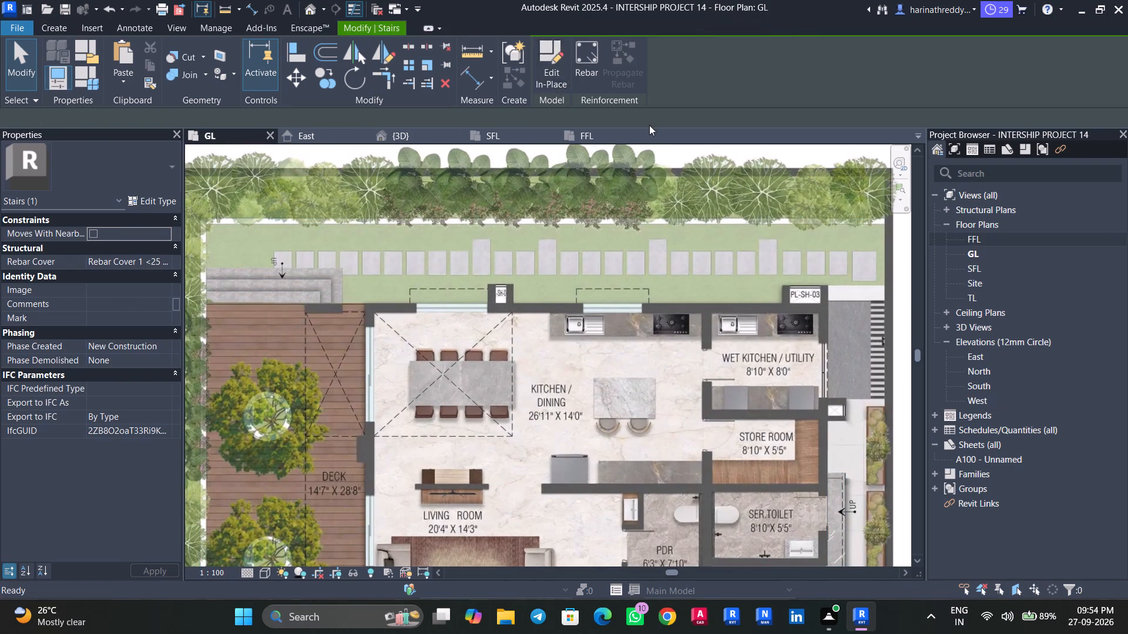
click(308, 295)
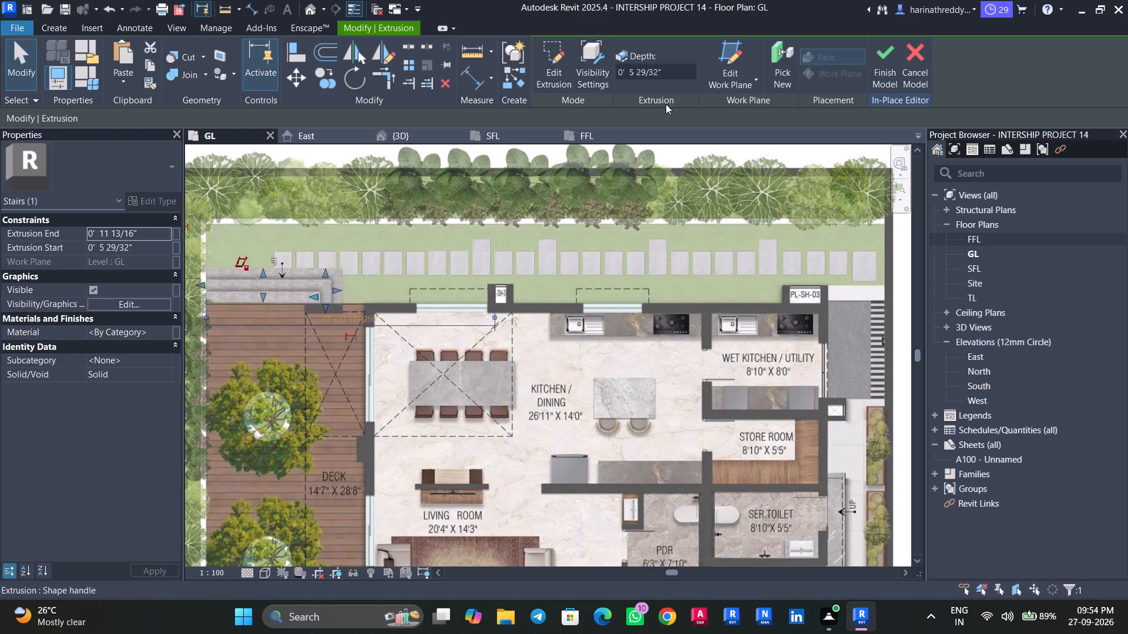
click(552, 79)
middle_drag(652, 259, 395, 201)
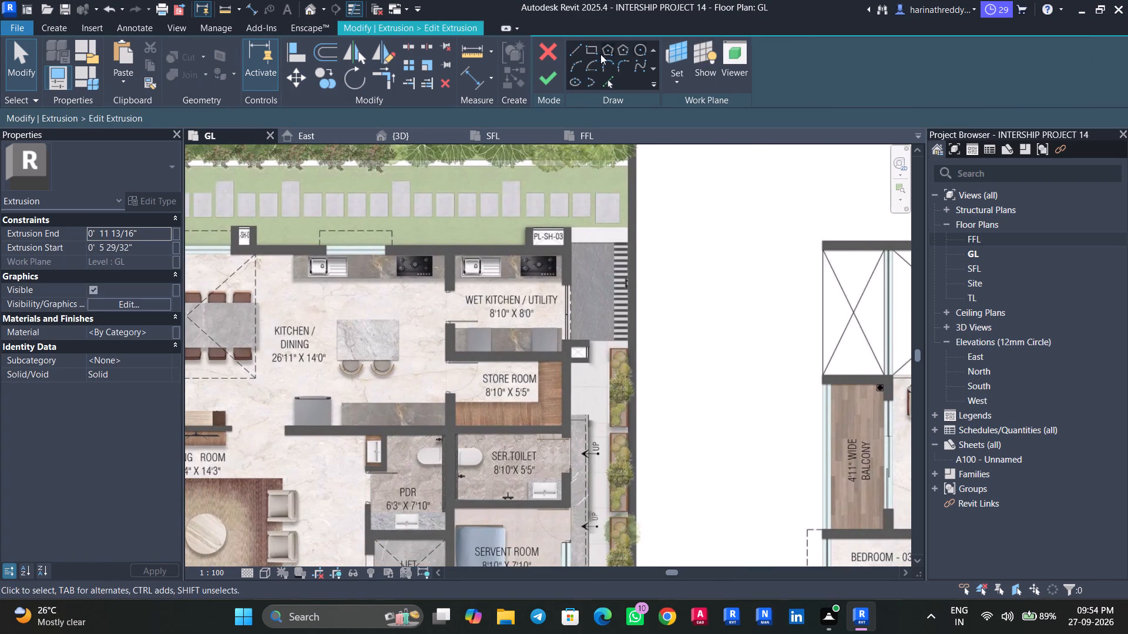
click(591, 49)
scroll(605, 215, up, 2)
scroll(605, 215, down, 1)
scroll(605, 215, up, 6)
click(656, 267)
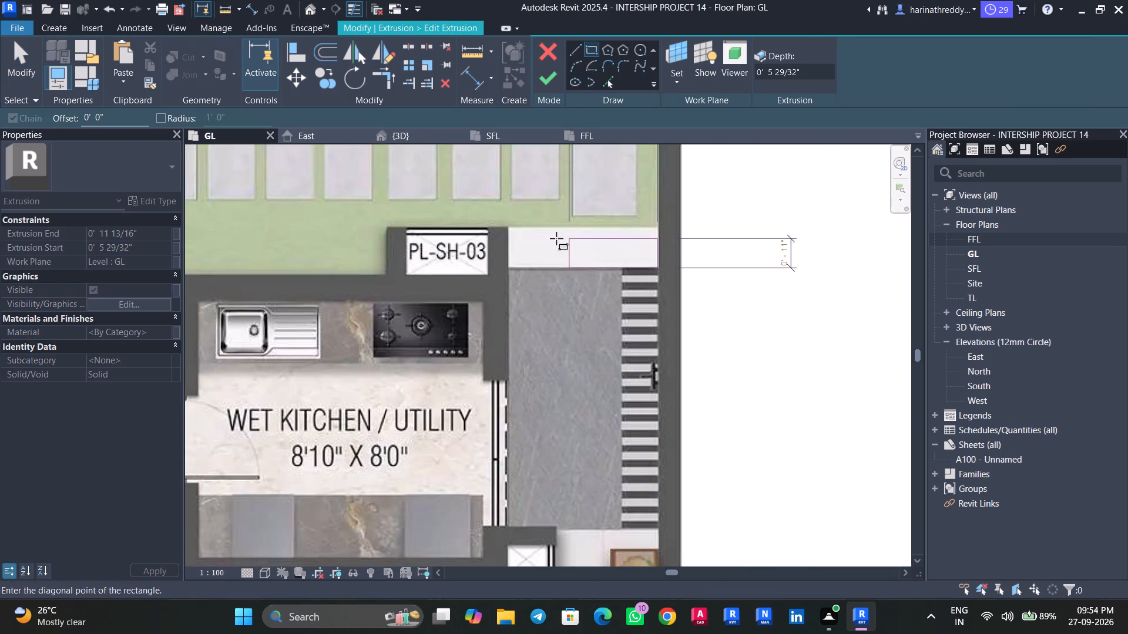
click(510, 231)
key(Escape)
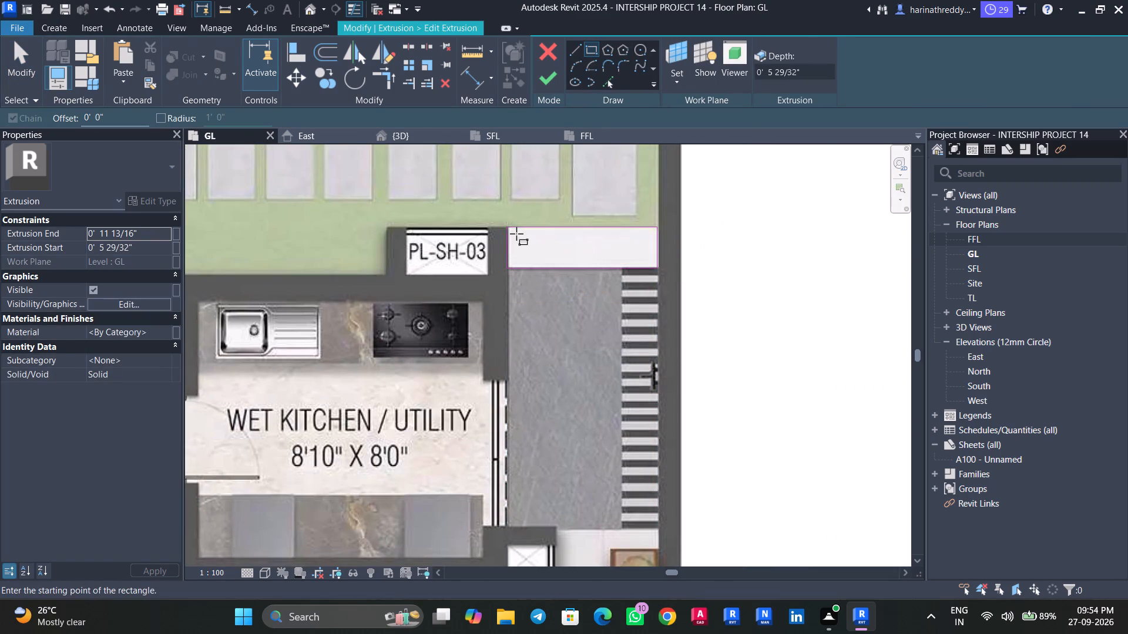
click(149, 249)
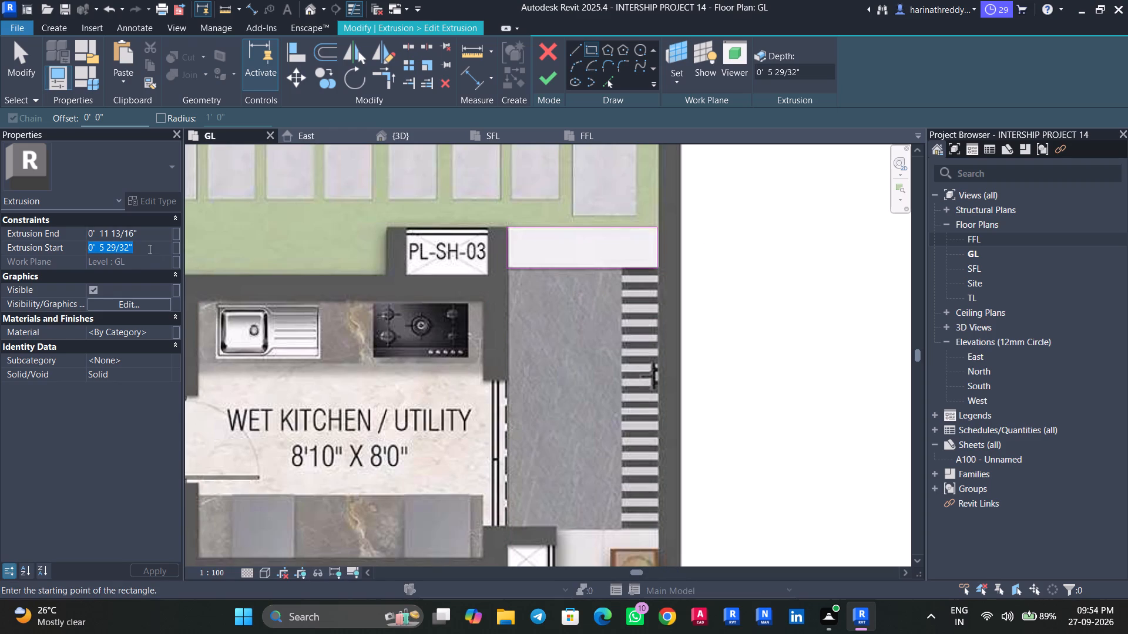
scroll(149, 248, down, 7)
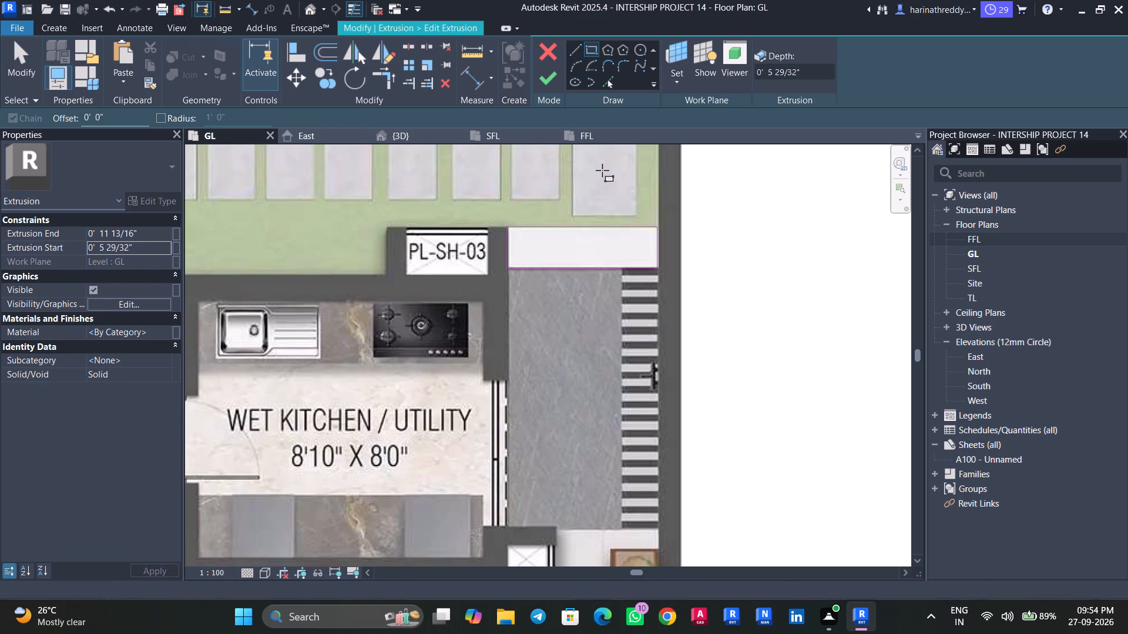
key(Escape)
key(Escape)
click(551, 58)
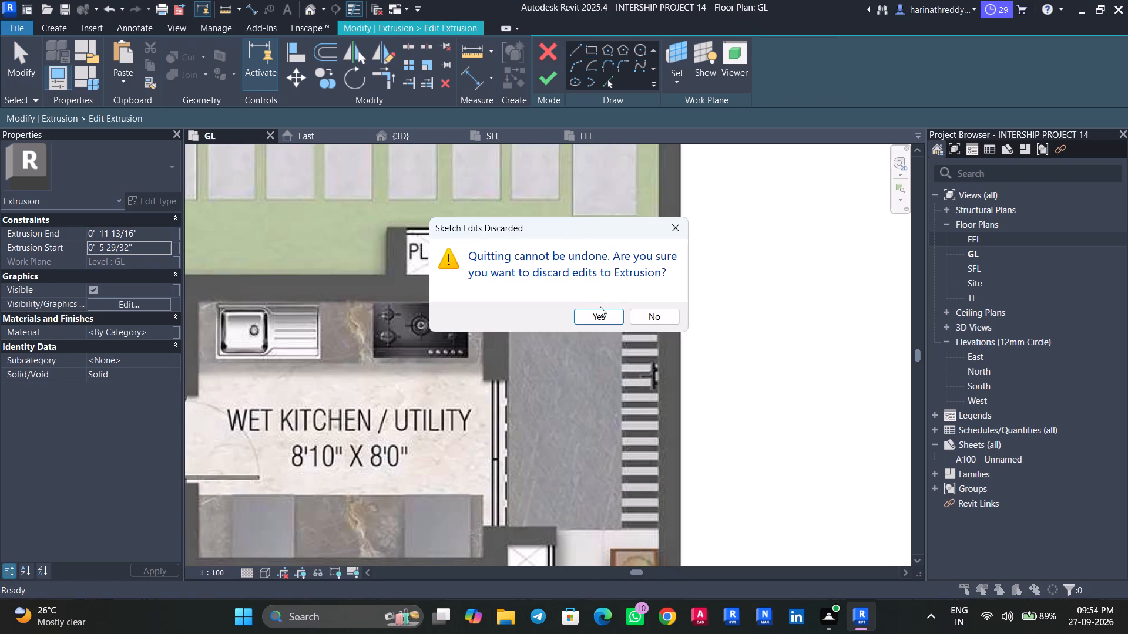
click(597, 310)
Start a new extrusion in the stairs model and sketch a rectangle over the white strip between shaft PL-SH-03 and the boundary wall.
scroll(557, 259, down, 4)
scroll(622, 279, up, 4)
middle_drag(646, 279, 464, 244)
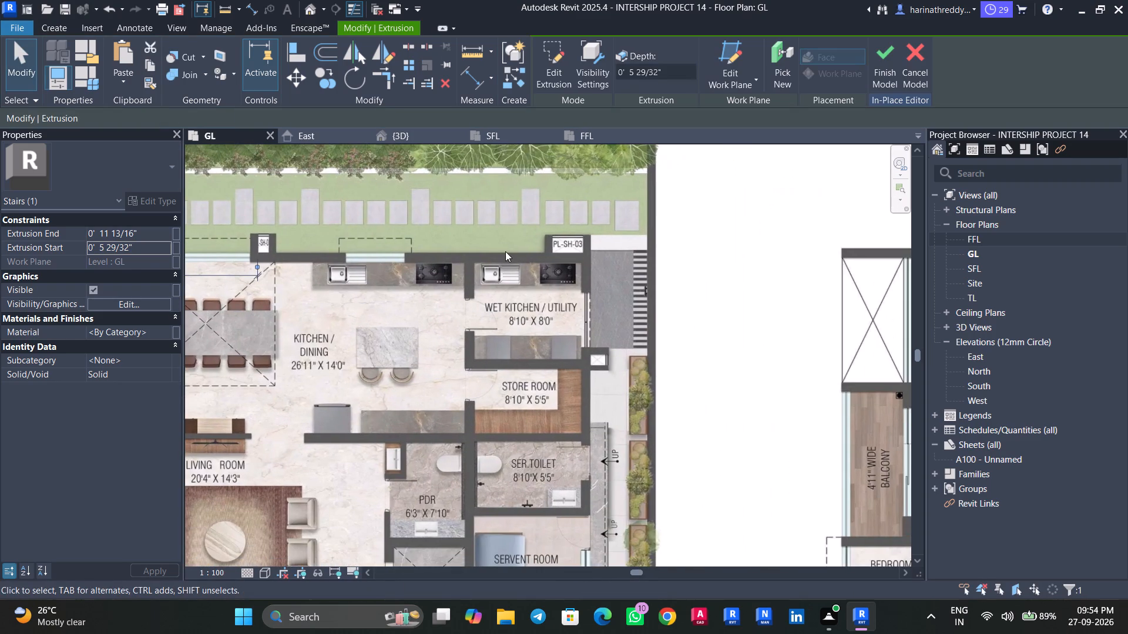
click(49, 31)
click(118, 62)
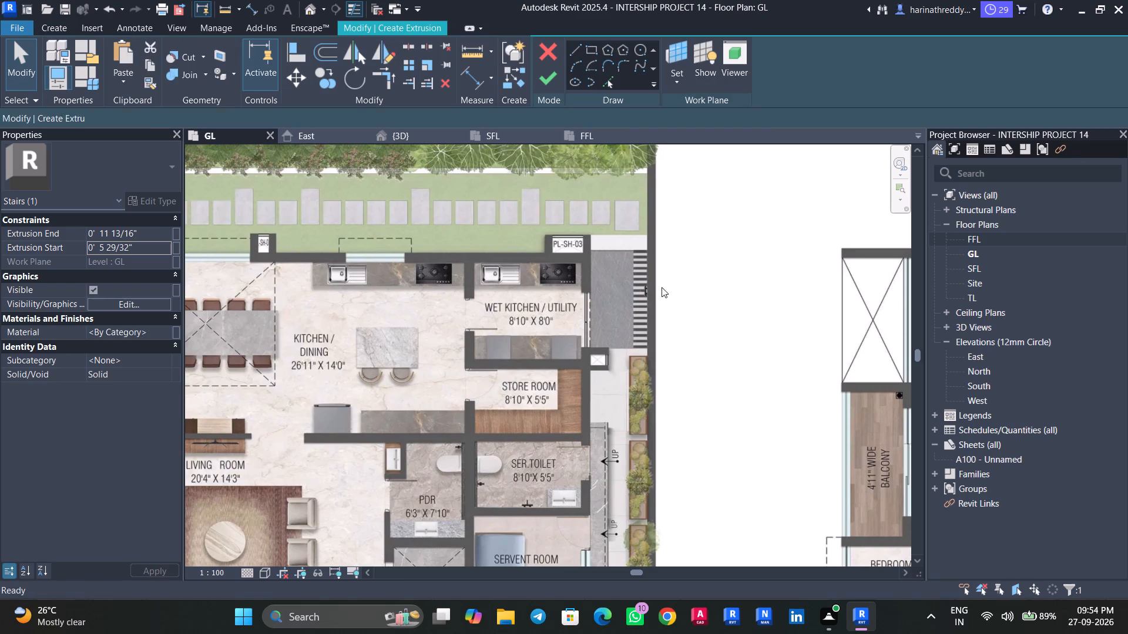
scroll(660, 278, up, 9)
scroll(620, 242, down, 1)
scroll(620, 242, up, 4)
middle_drag(664, 224, 637, 325)
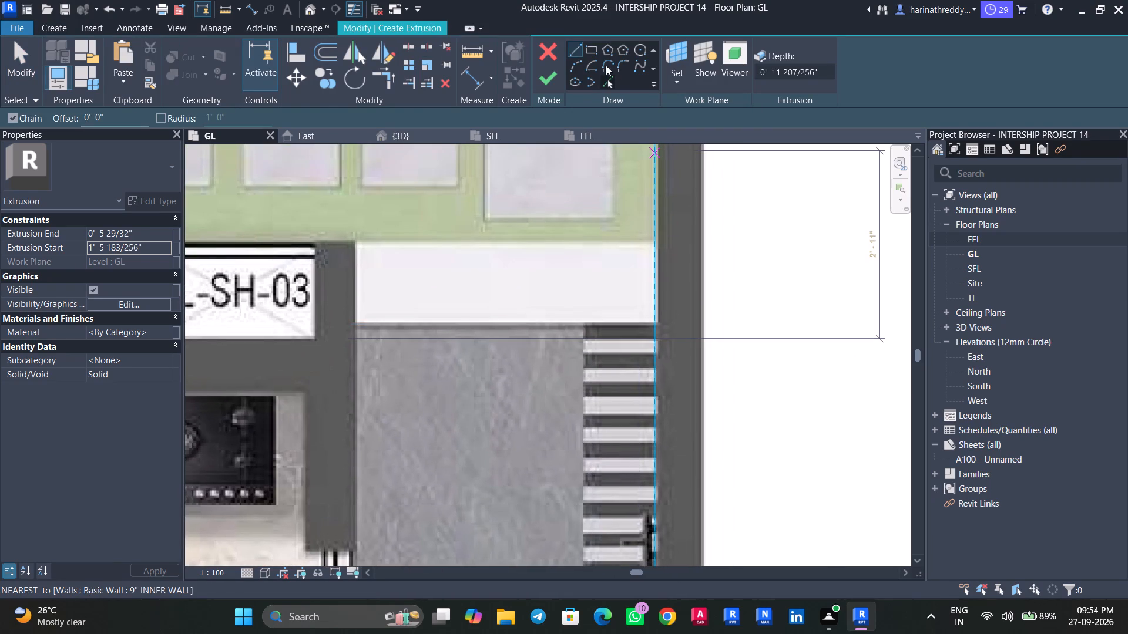
click(595, 53)
click(660, 322)
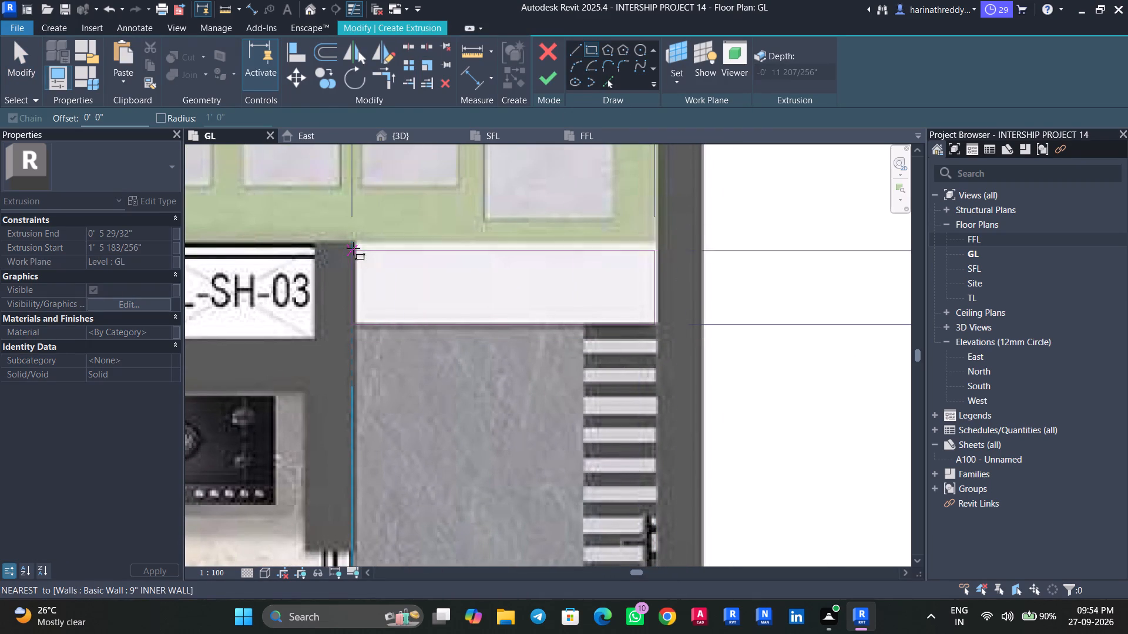
click(355, 241)
key(Escape)
Set the new extrusion's start to 0 and its end to 20 mm, and finish the sketch.
click(149, 235)
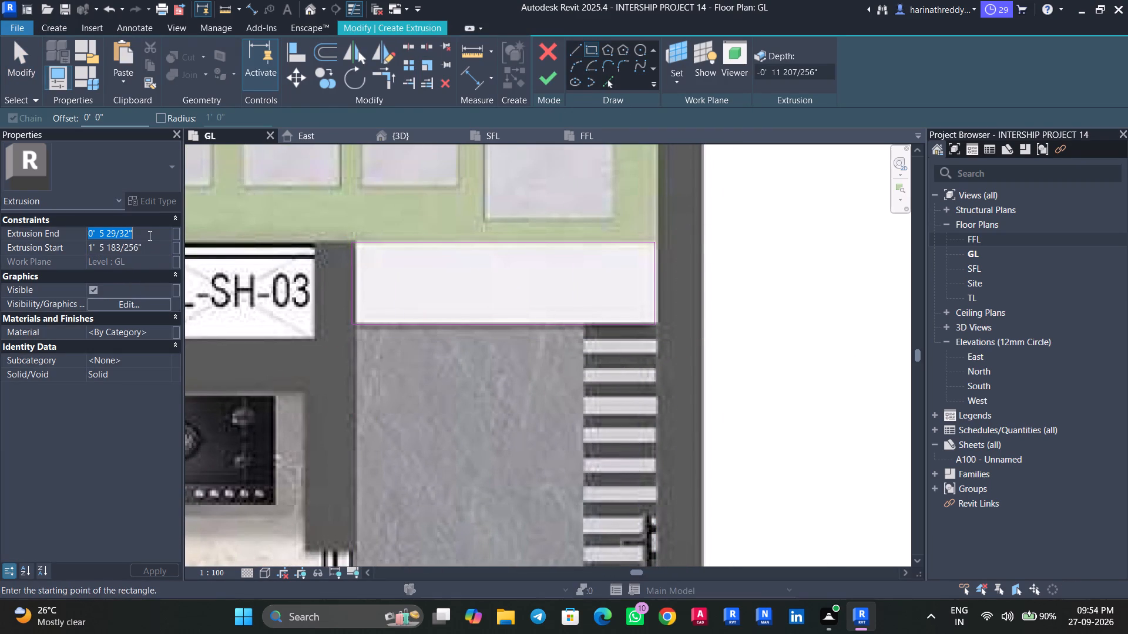
click(147, 251)
drag(147, 251, 65, 257)
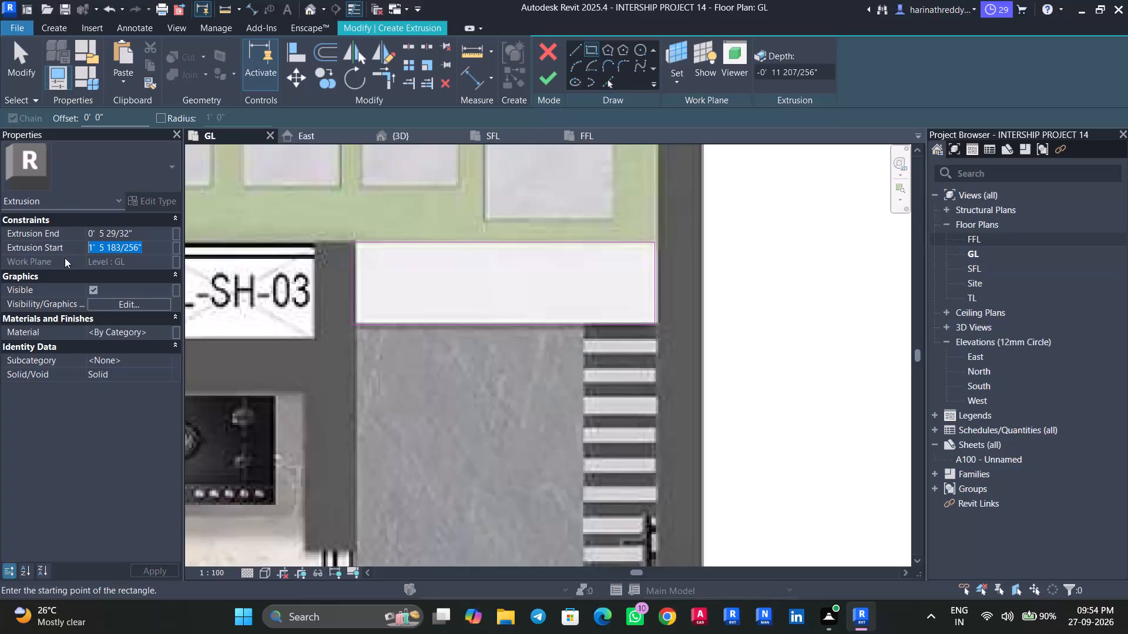
key(0)
click(134, 237)
drag(136, 235, 49, 234)
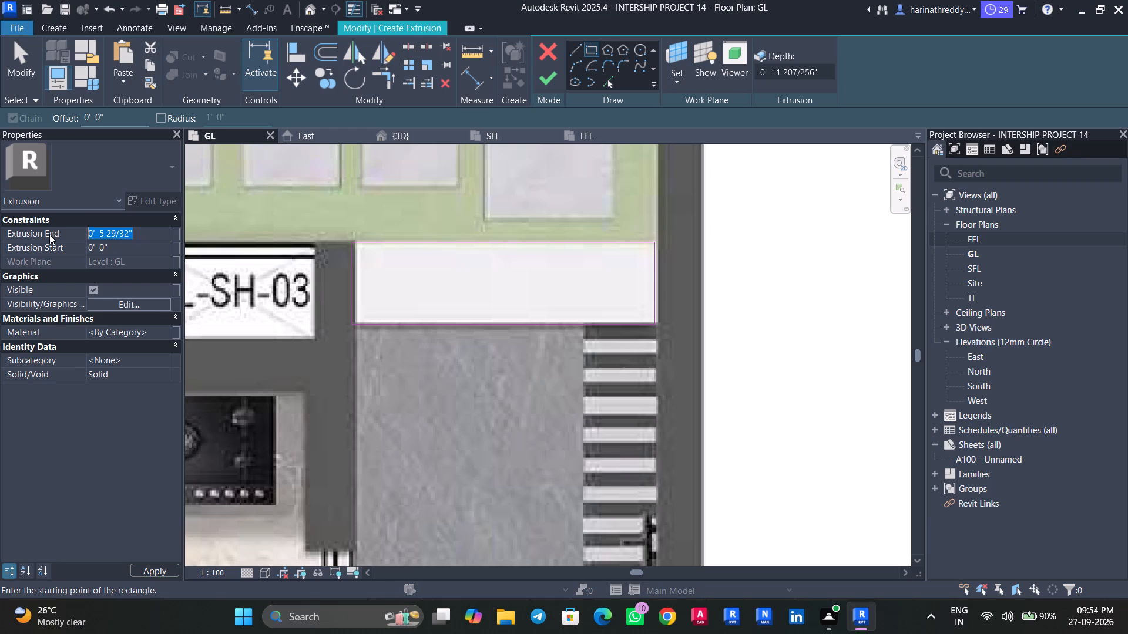
text(20)
text(MM)
key(Return)
click(553, 79)
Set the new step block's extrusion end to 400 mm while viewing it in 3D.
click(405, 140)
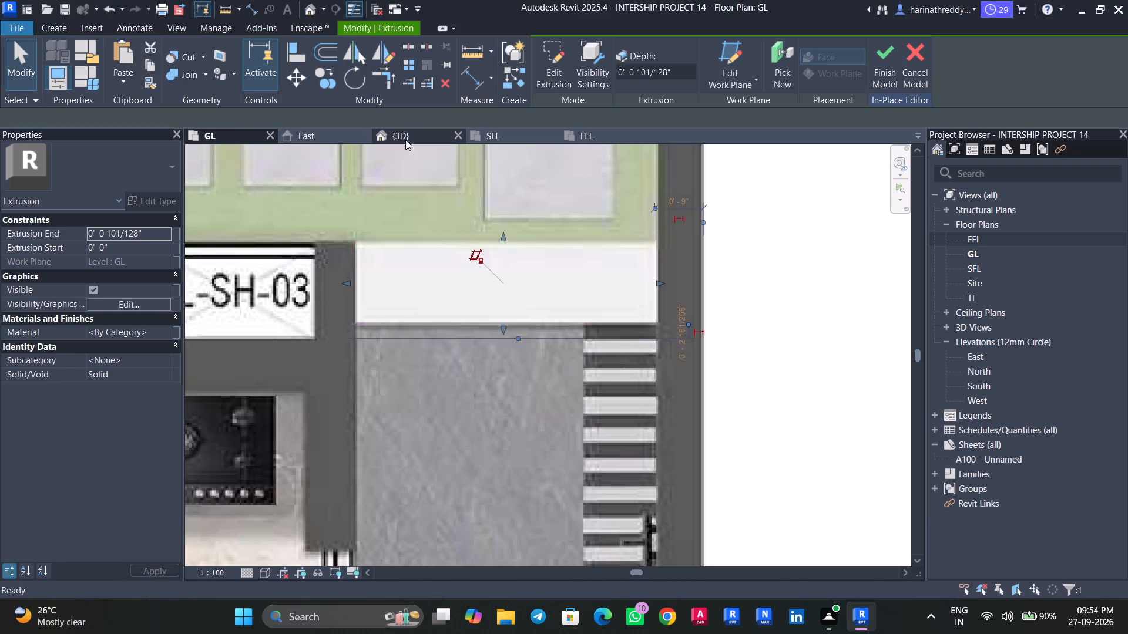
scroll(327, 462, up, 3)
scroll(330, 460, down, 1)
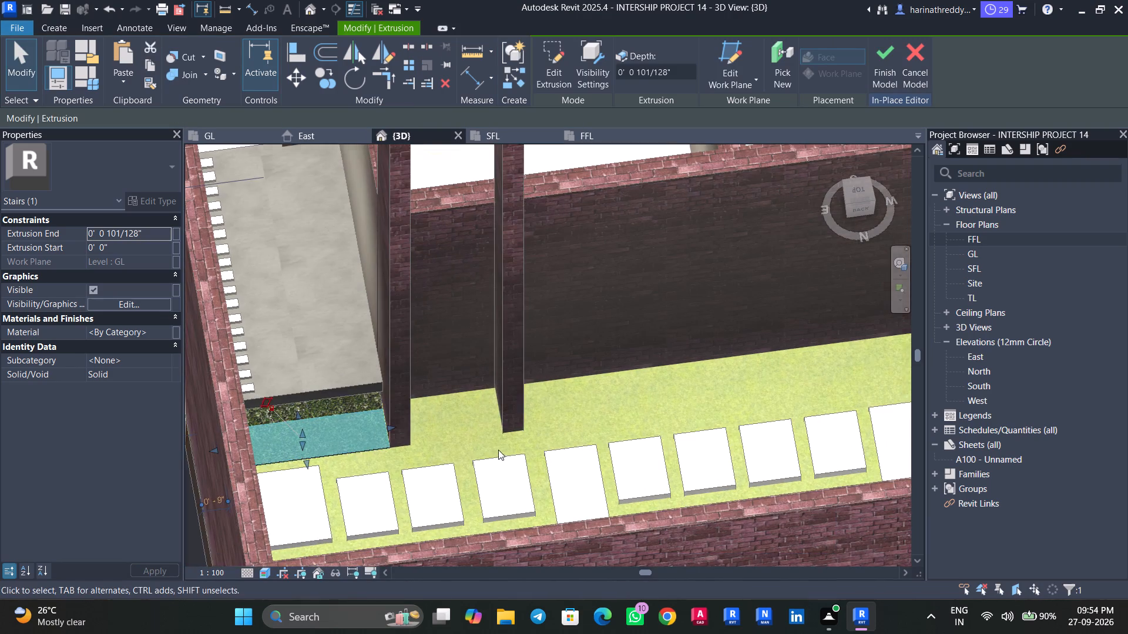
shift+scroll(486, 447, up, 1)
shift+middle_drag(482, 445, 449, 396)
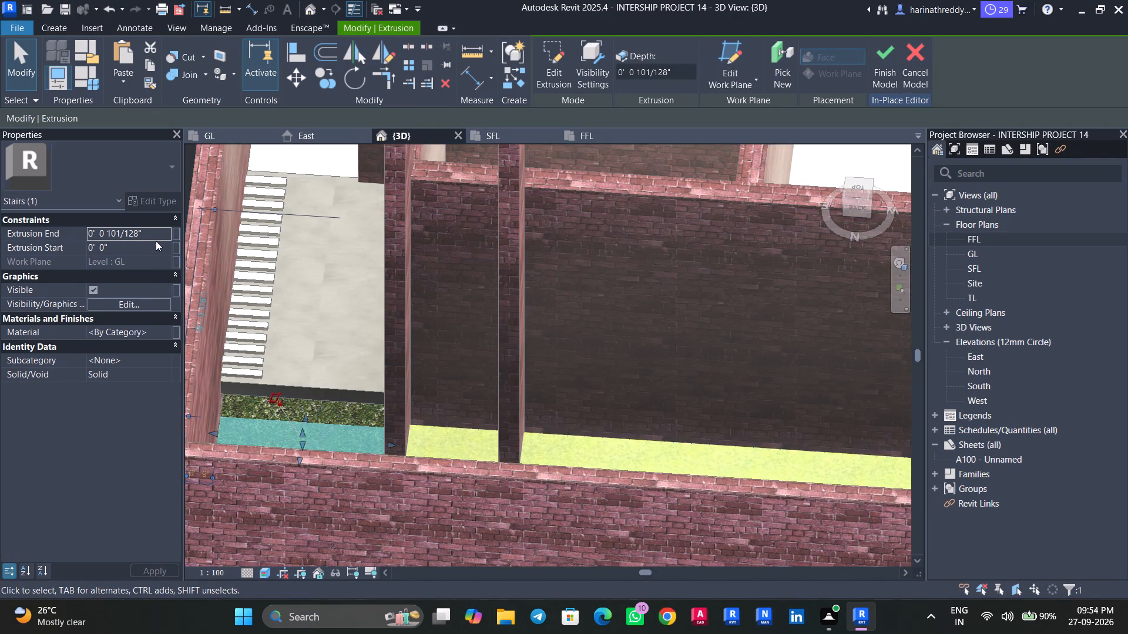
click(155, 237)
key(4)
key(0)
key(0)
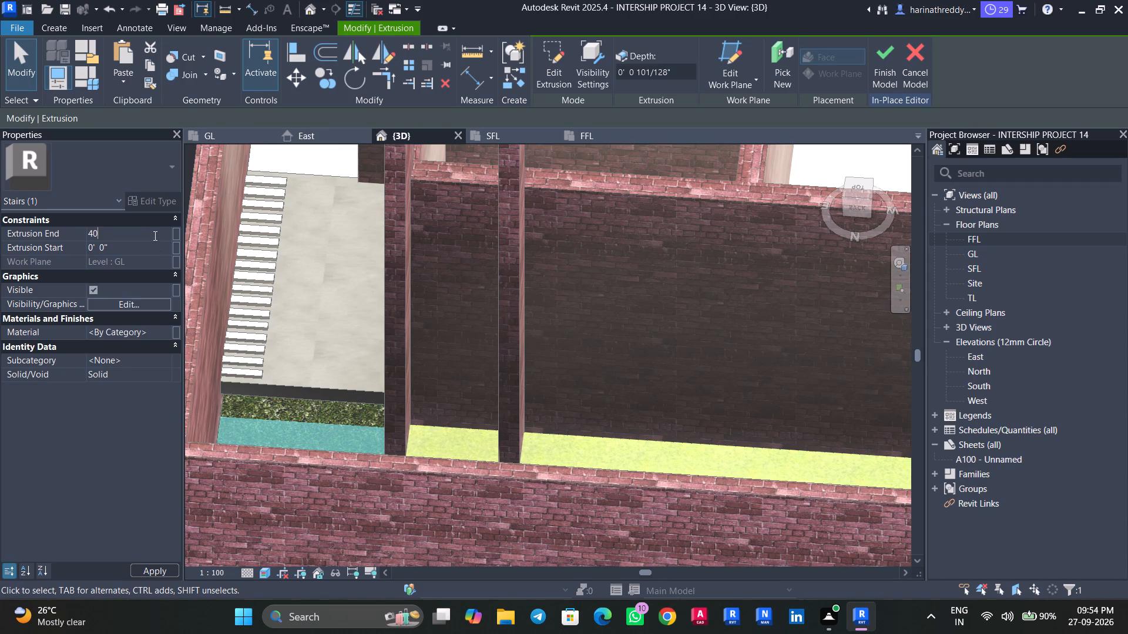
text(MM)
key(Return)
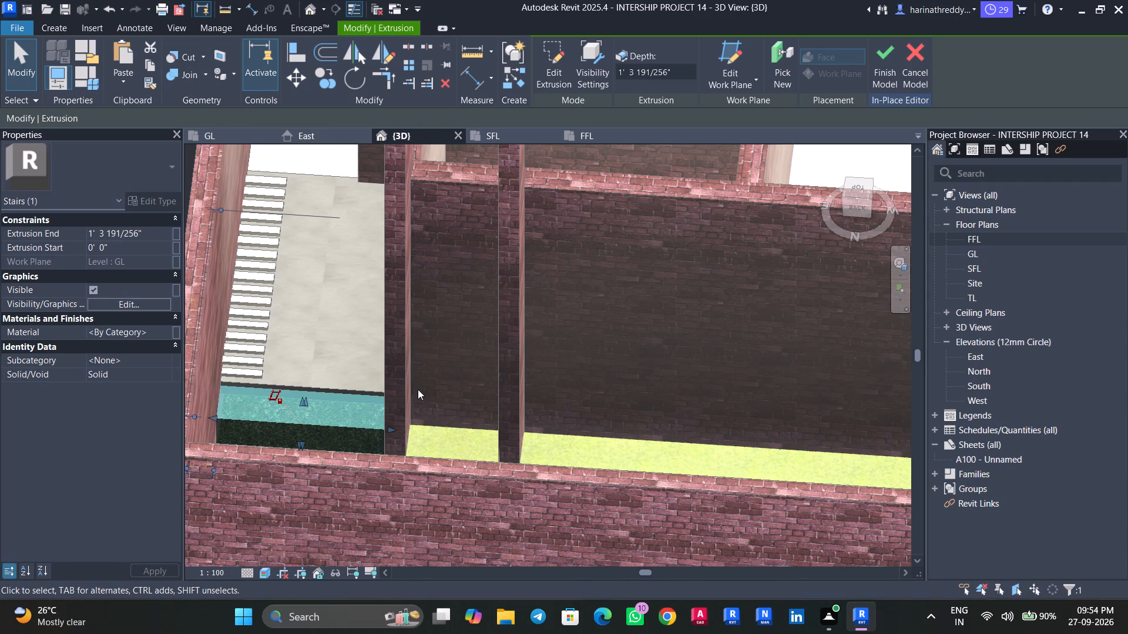
Set the extrusion end of the step block beside the lift floor to 450 mm.
shift+middle_drag(428, 398, 434, 434)
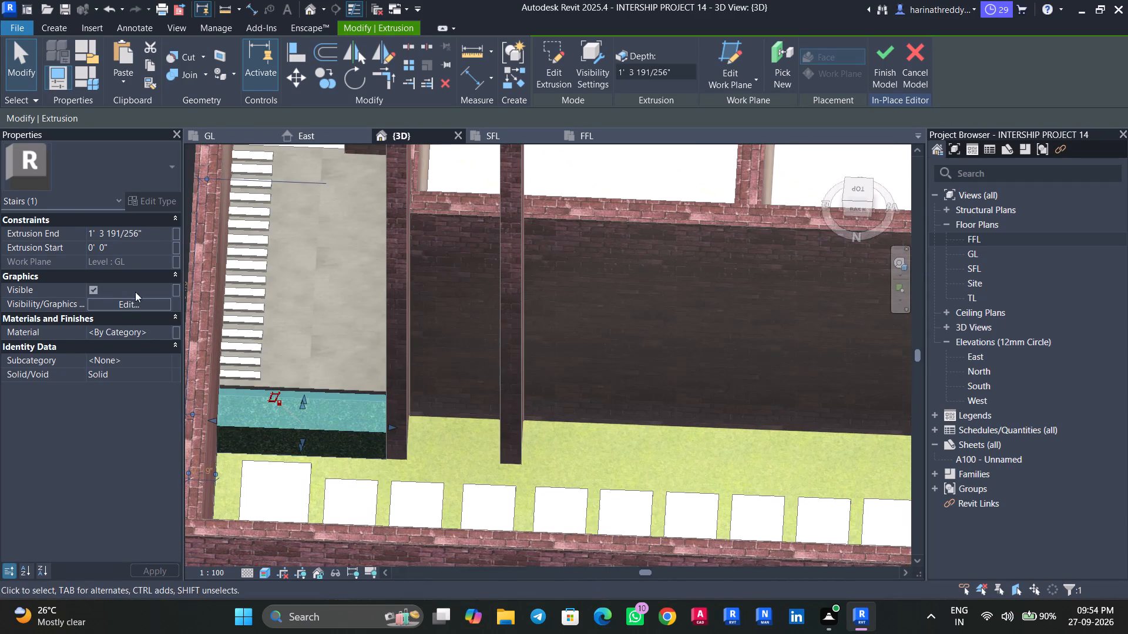
click(149, 233)
drag(150, 233, 80, 240)
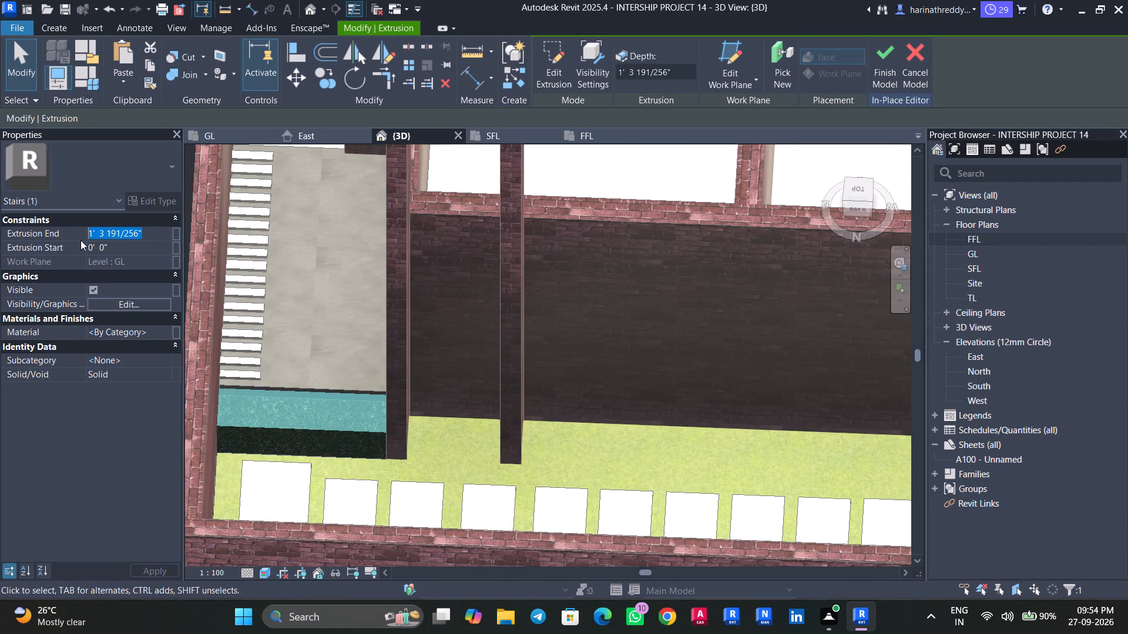
text(450)
text(MM)
key(Return)
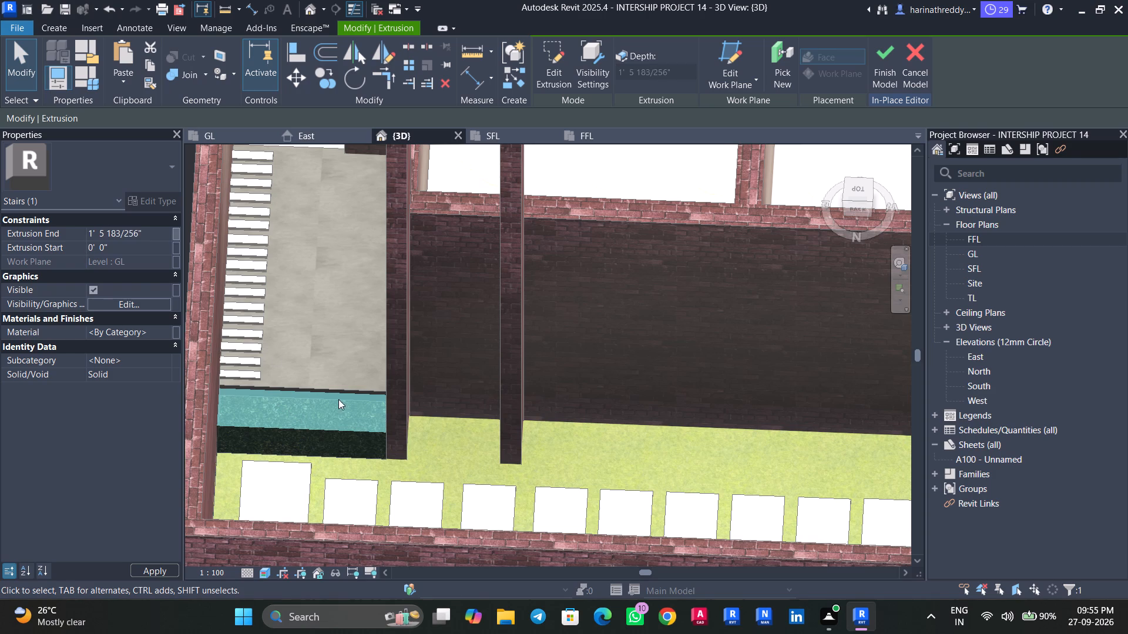
Examine the new step block's height against the lift floor, grass floor and stepping slabs in 3D.
scroll(317, 431, up, 4)
shift+middle_drag(421, 460, 456, 579)
shift+middle_drag(427, 470, 558, 493)
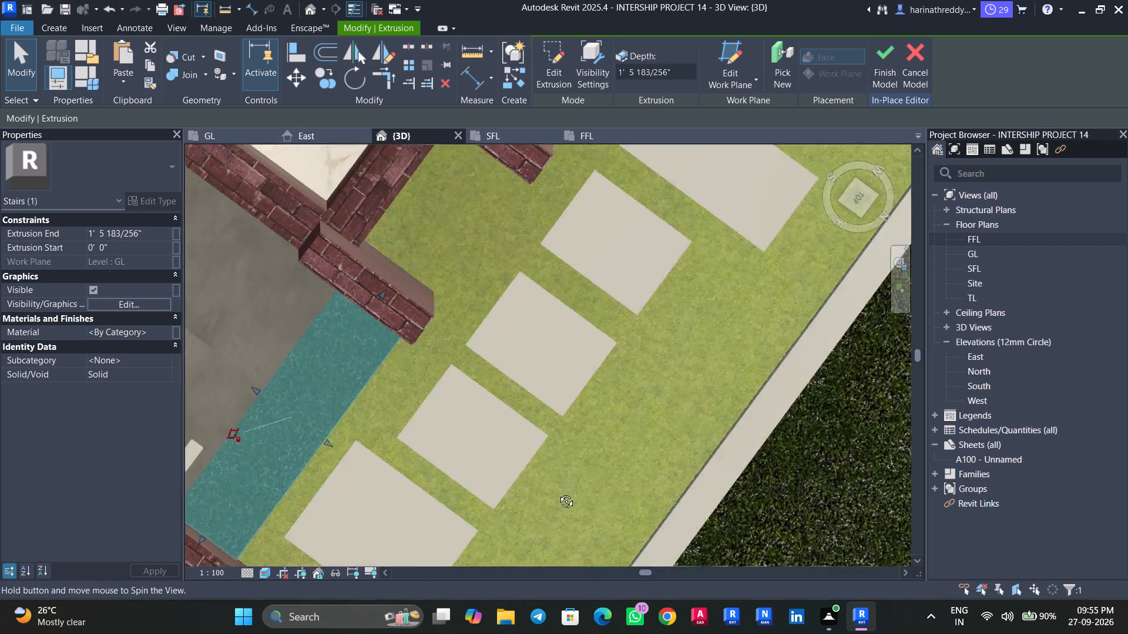
shift+middle_drag(558, 493, 686, 391)
scroll(279, 245, up, 1)
scroll(279, 245, down, 1)
scroll(279, 245, up, 3)
key(Escape)
scroll(411, 252, down, 1)
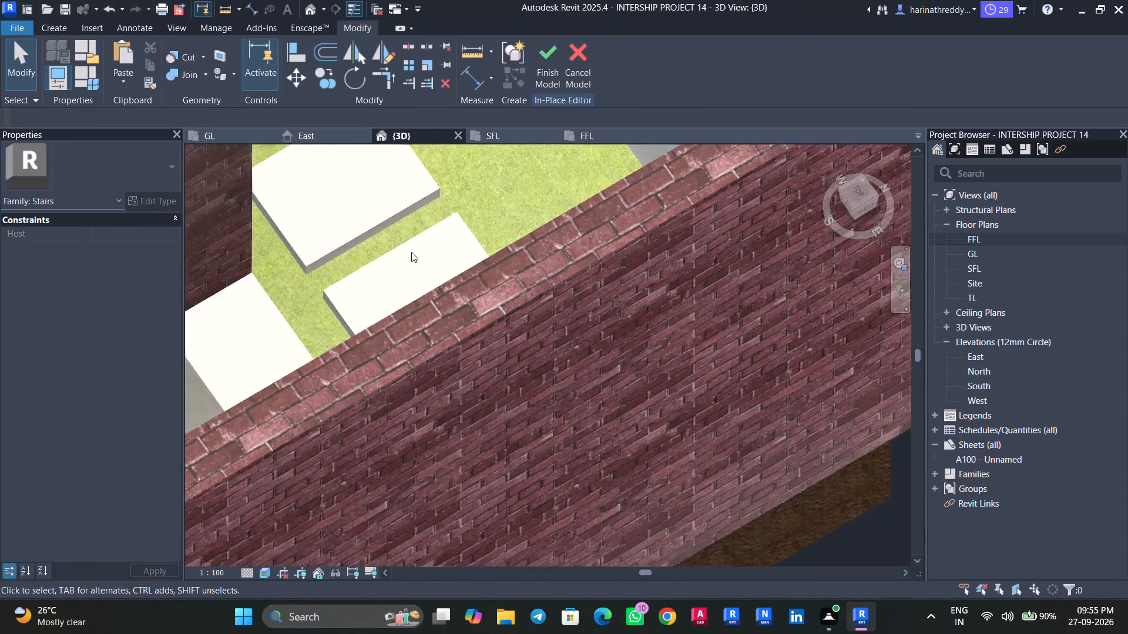
scroll(411, 252, down, 3)
shift+middle_drag(405, 252, 95, 208)
shift+scroll(95, 209, up, 1)
click(377, 414)
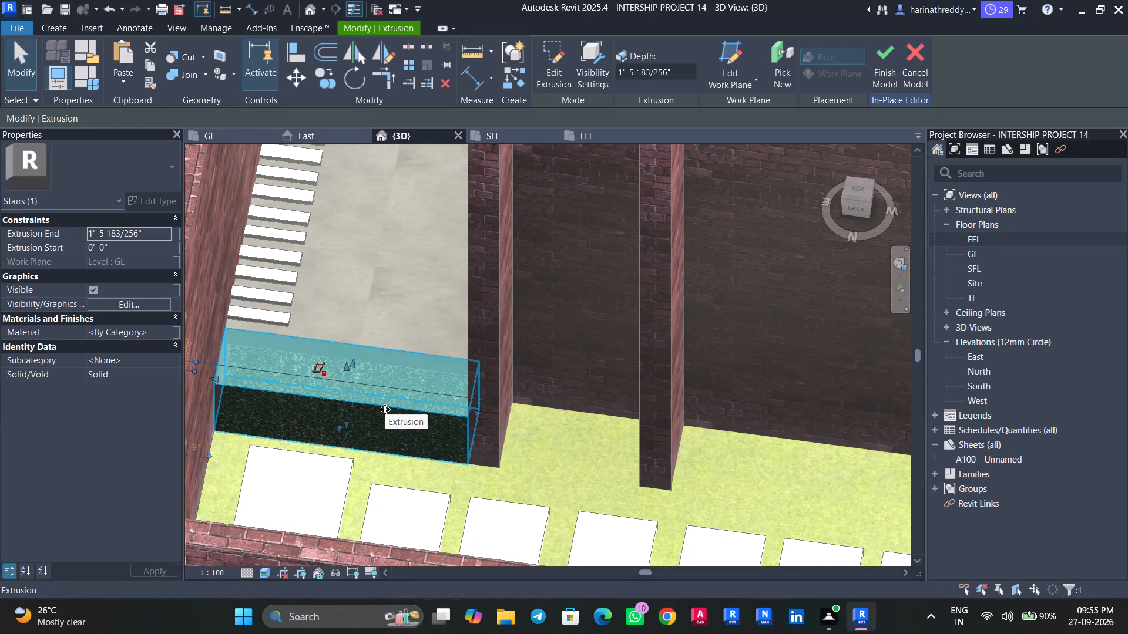
scroll(394, 421, down, 13)
shift+middle_drag(399, 440, 466, 434)
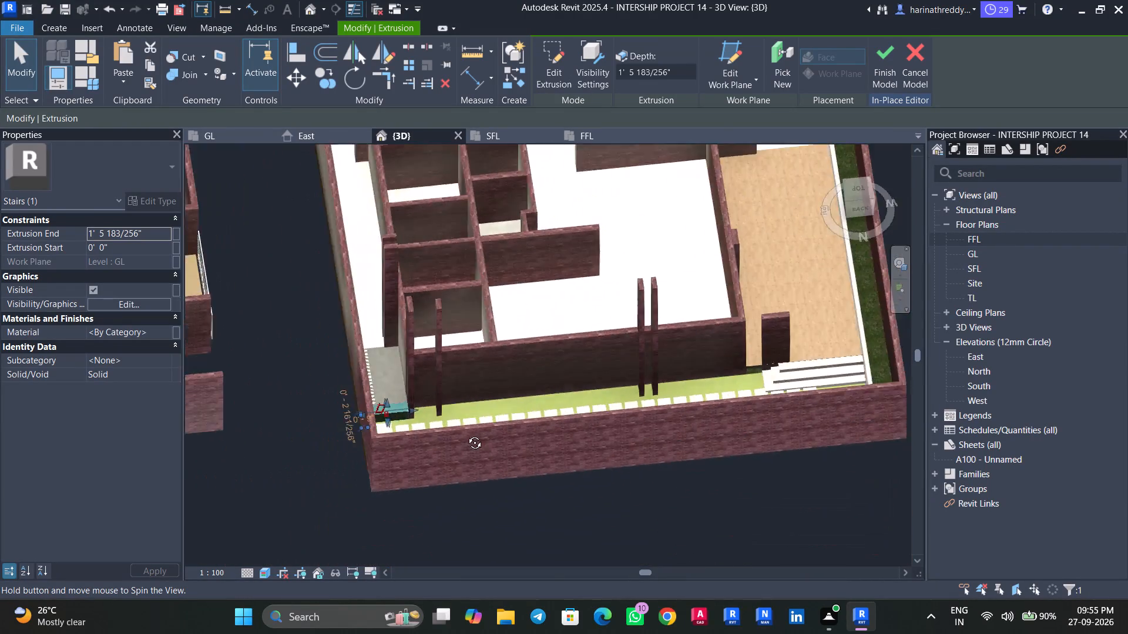
Set the extrusion end of the step block beside the lift floor to 200 mm and finish the in-place model.
shift+middle_drag(466, 434, 277, 470)
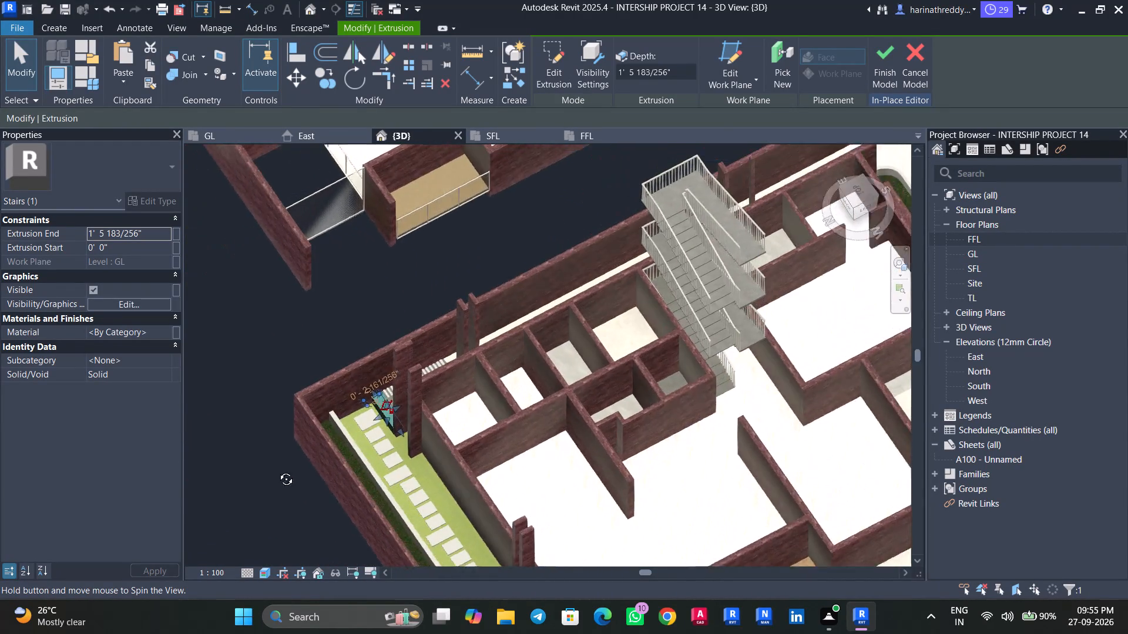
shift+middle_drag(277, 470, 264, 475)
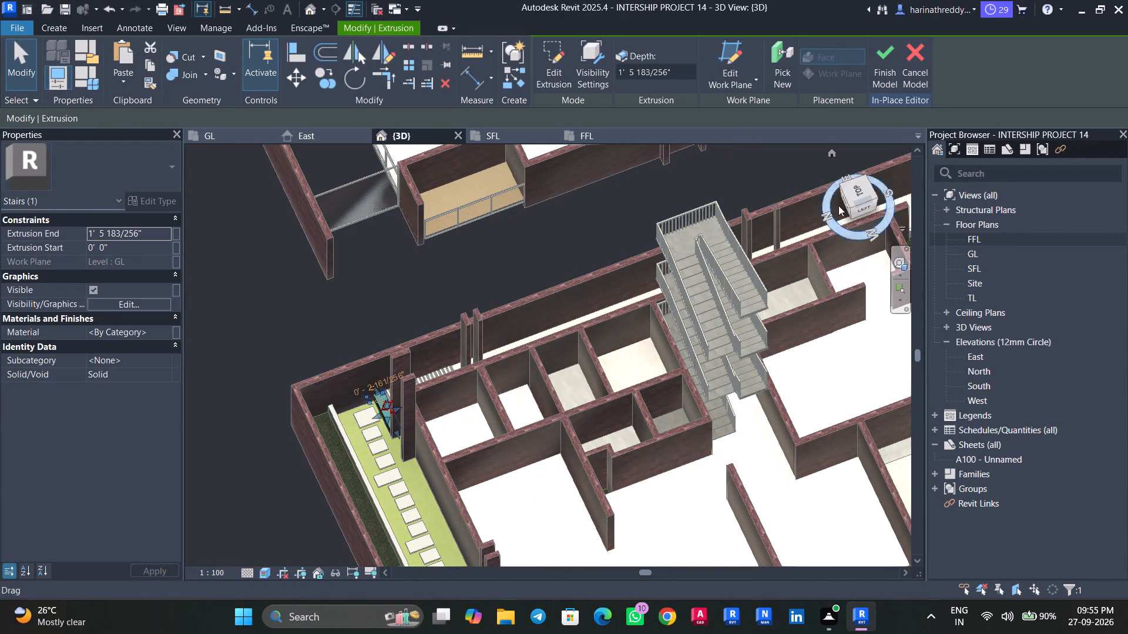
click(857, 192)
scroll(610, 256, down, 2)
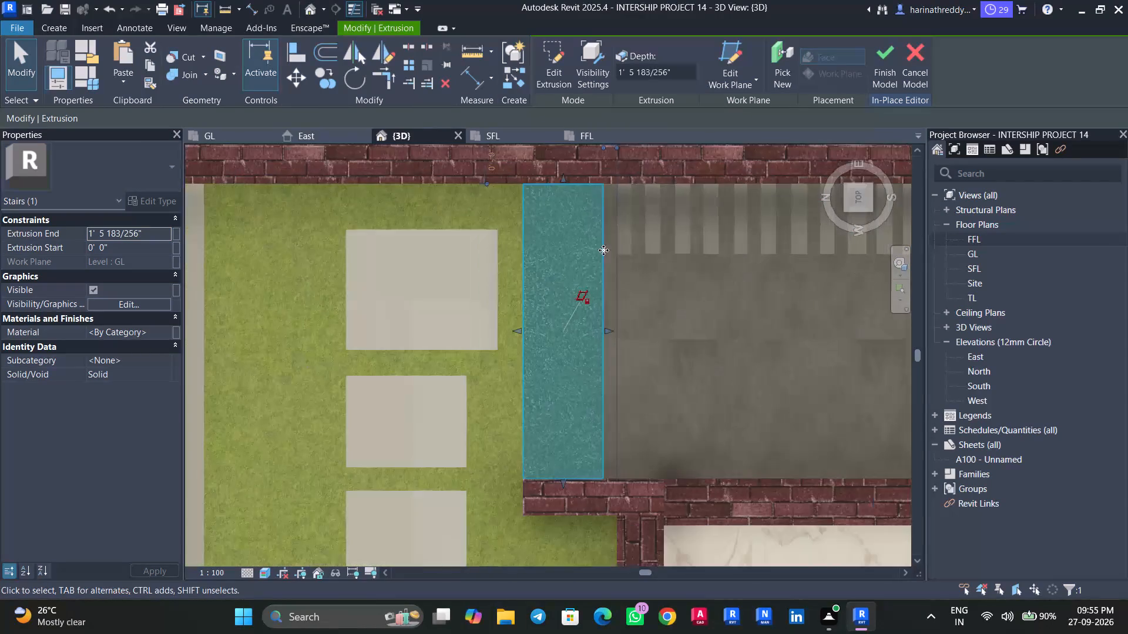
click(162, 234)
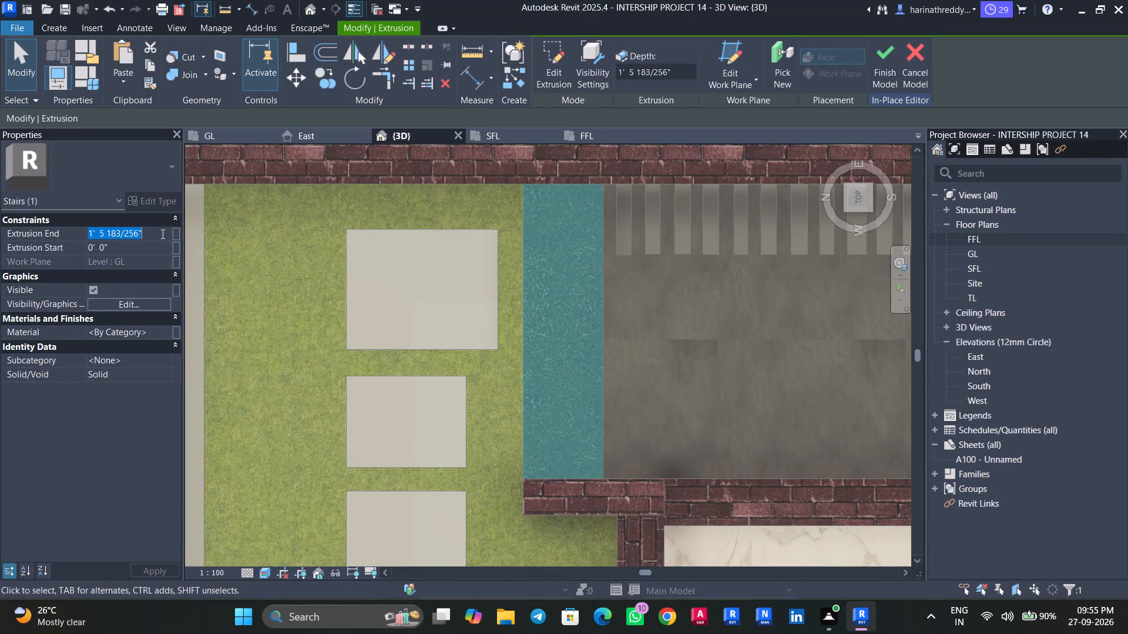
text(20)
key(0)
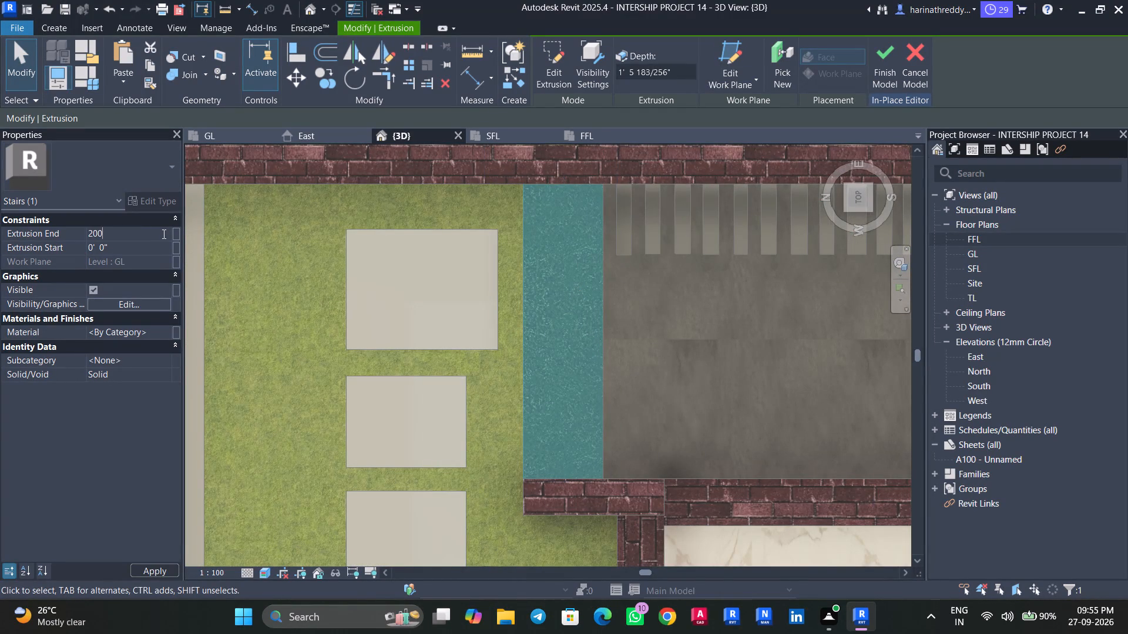
text(MM)
key(Return)
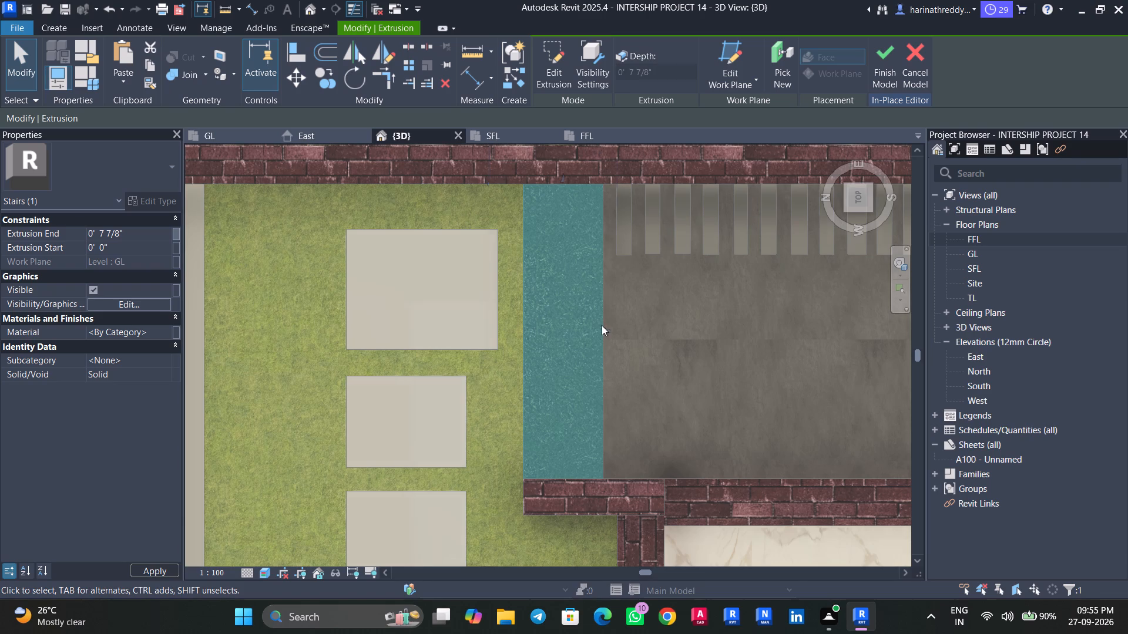
key(Escape)
click(541, 83)
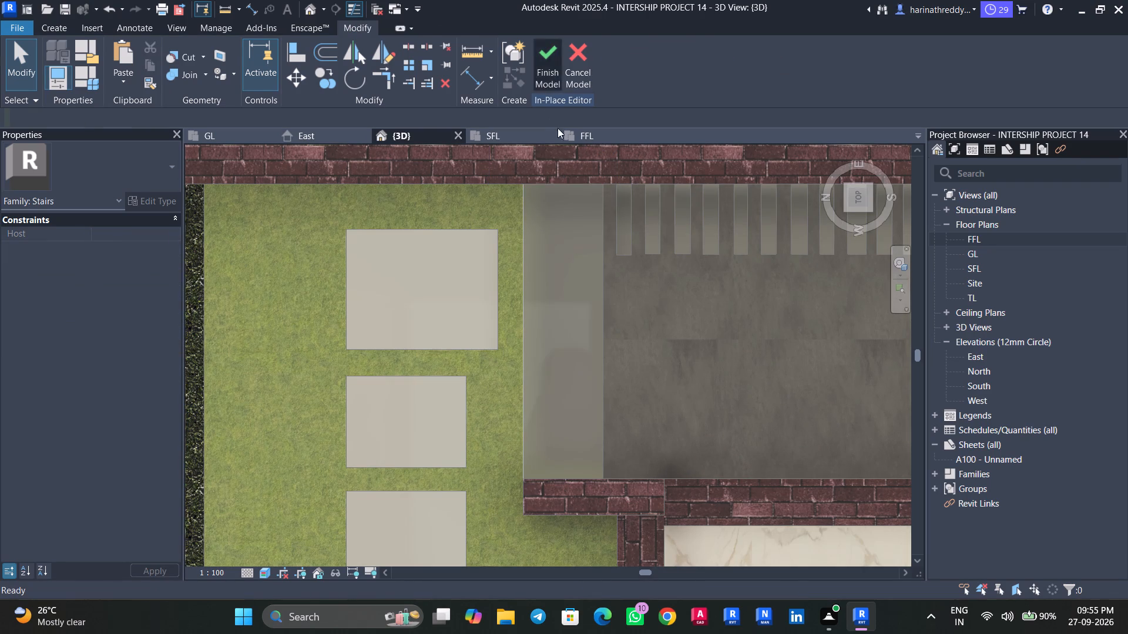
Reopen the step block for in-place editing and sketch a narrower extrusion rectangle over it, from the lift floor edge to the inner wall.
scroll(461, 285, down, 2)
middle_drag(459, 278, 322, 271)
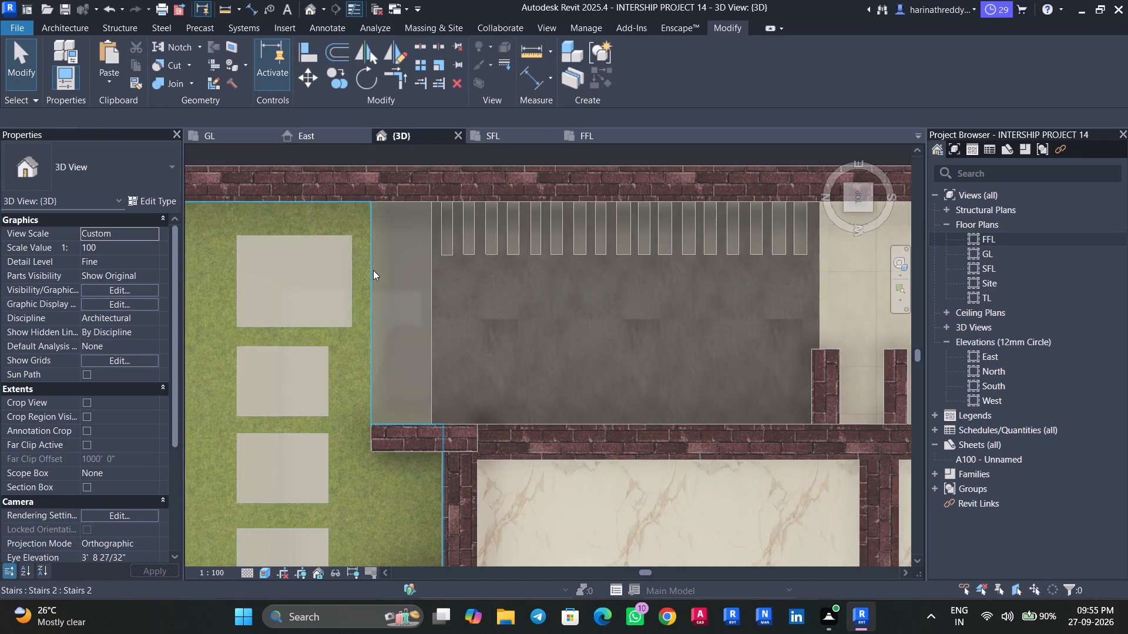
click(373, 270)
key(Escape)
click(383, 270)
click(633, 79)
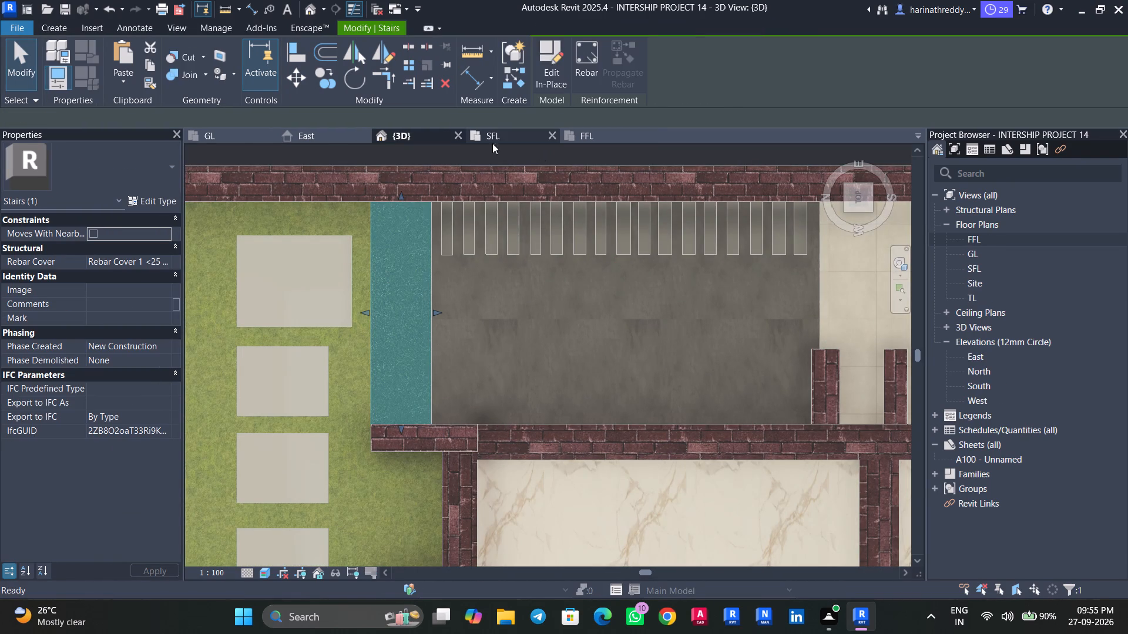
click(39, 33)
click(137, 62)
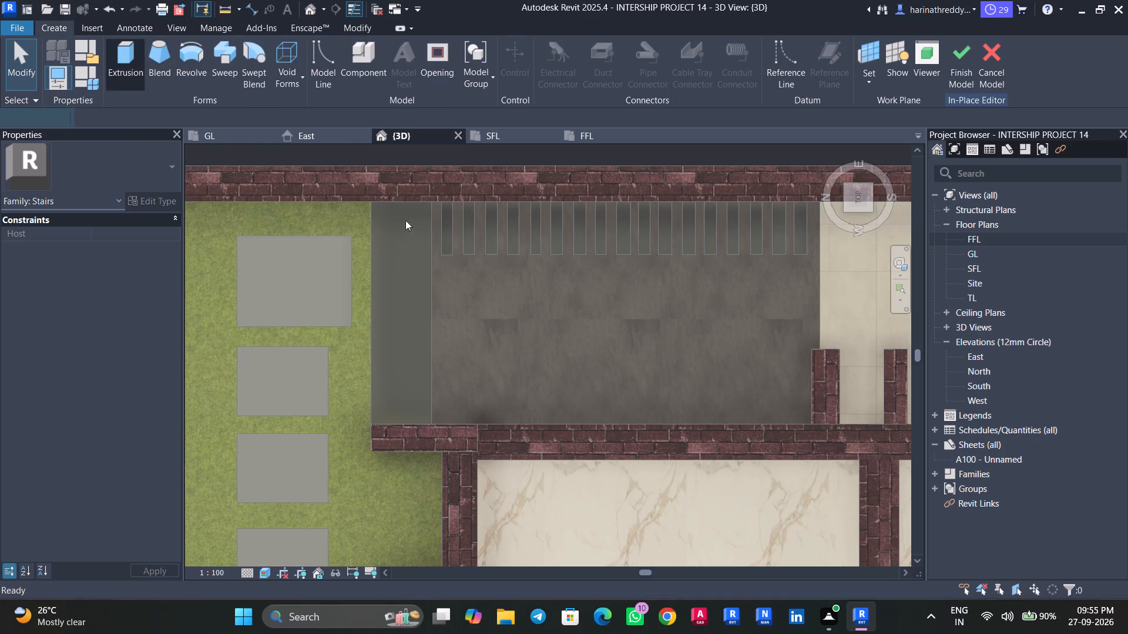
click(590, 51)
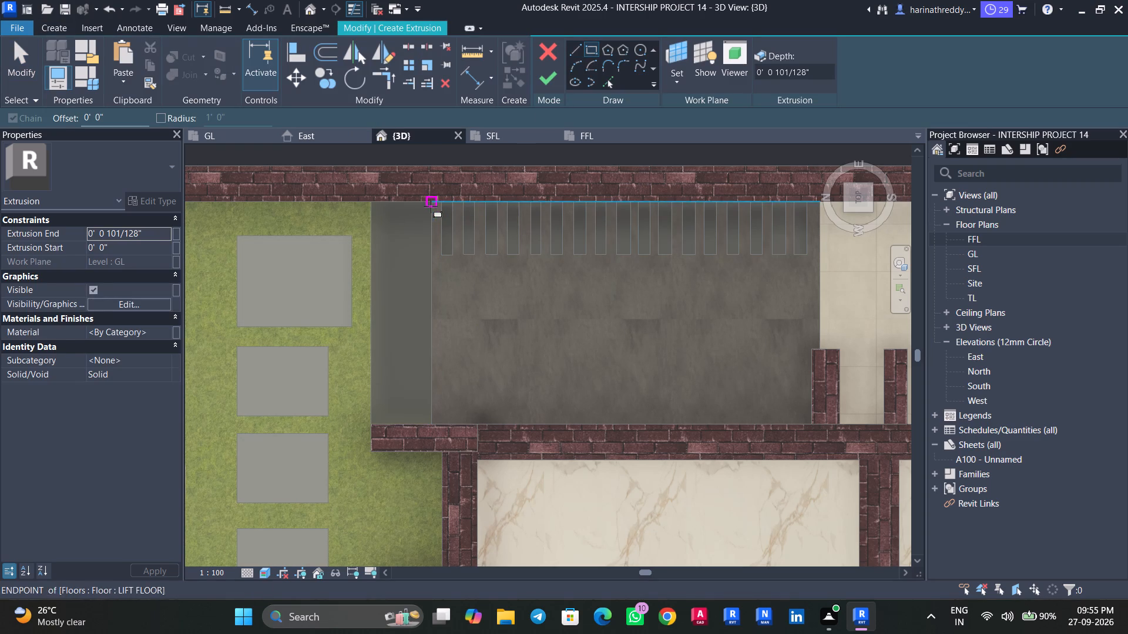
click(431, 206)
scroll(402, 393, up, 3)
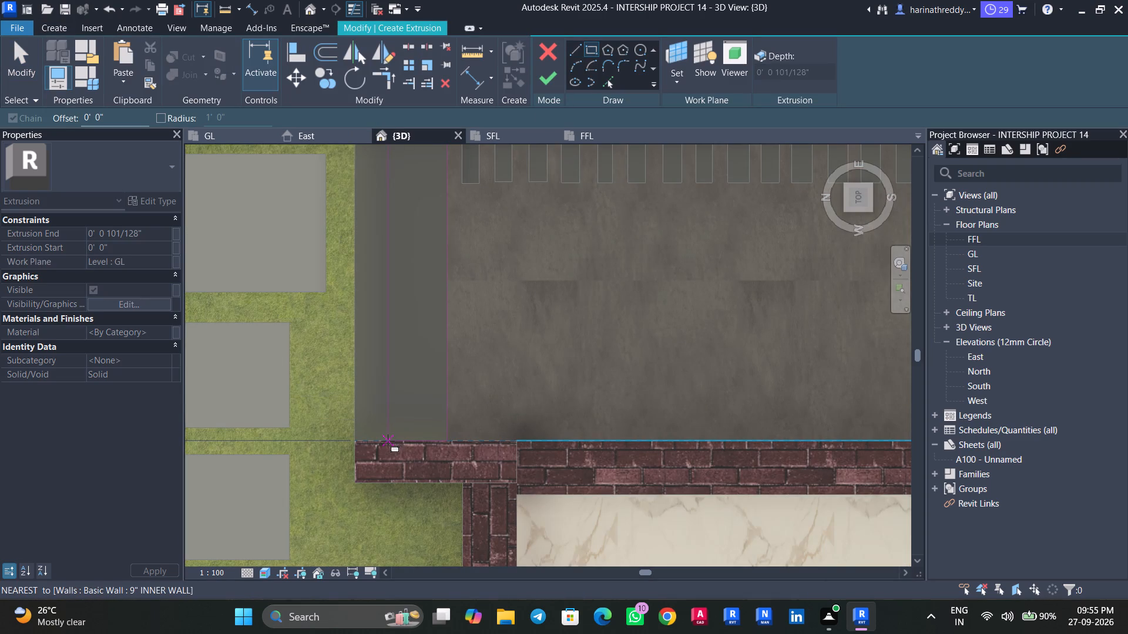
click(388, 441)
key(Escape)
key(Escape)
key(Escape)
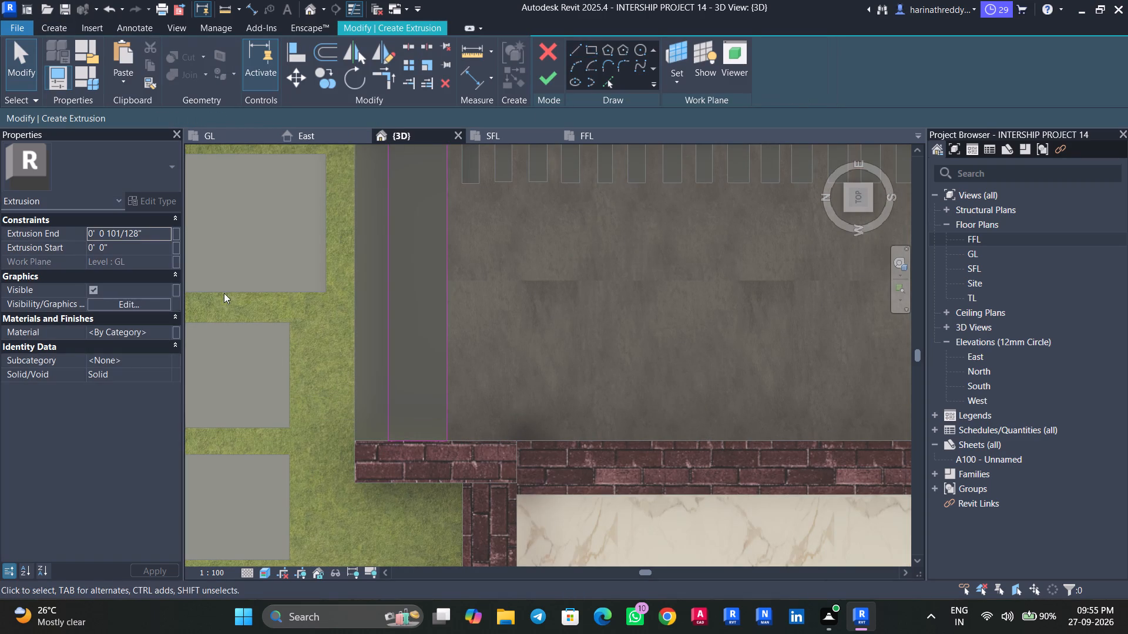
Set the upper step's extrusion start to 200 mm and end to 450 mm, and finish its sketch.
click(145, 249)
text(200)
text(MM)
key(Return)
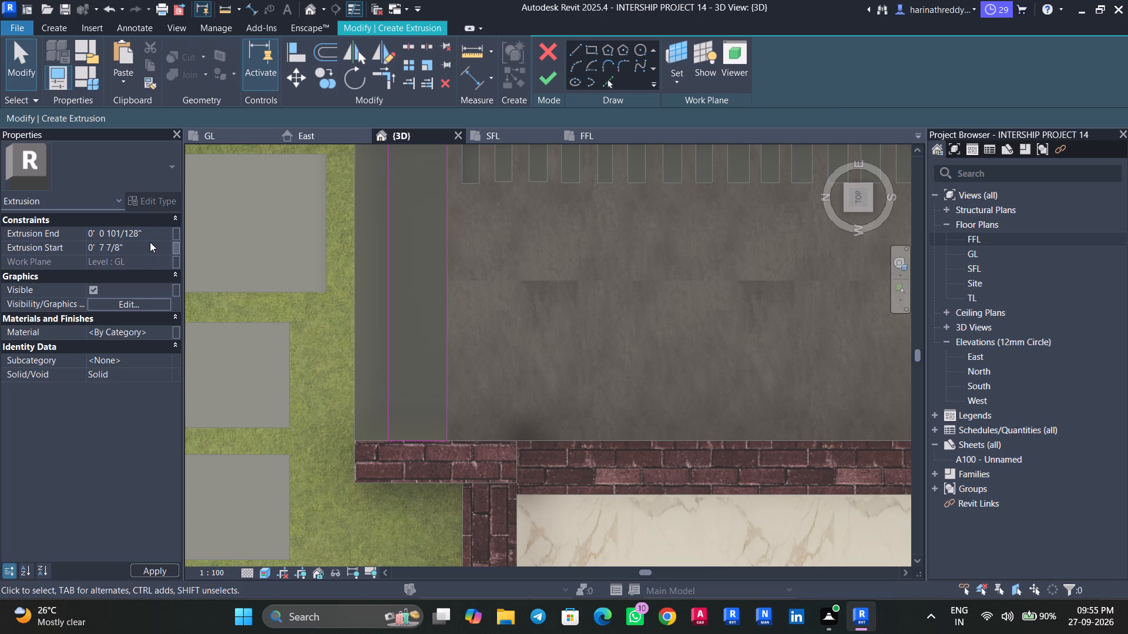
click(150, 232)
text(45)
text(0MM)
key(Return)
click(533, 85)
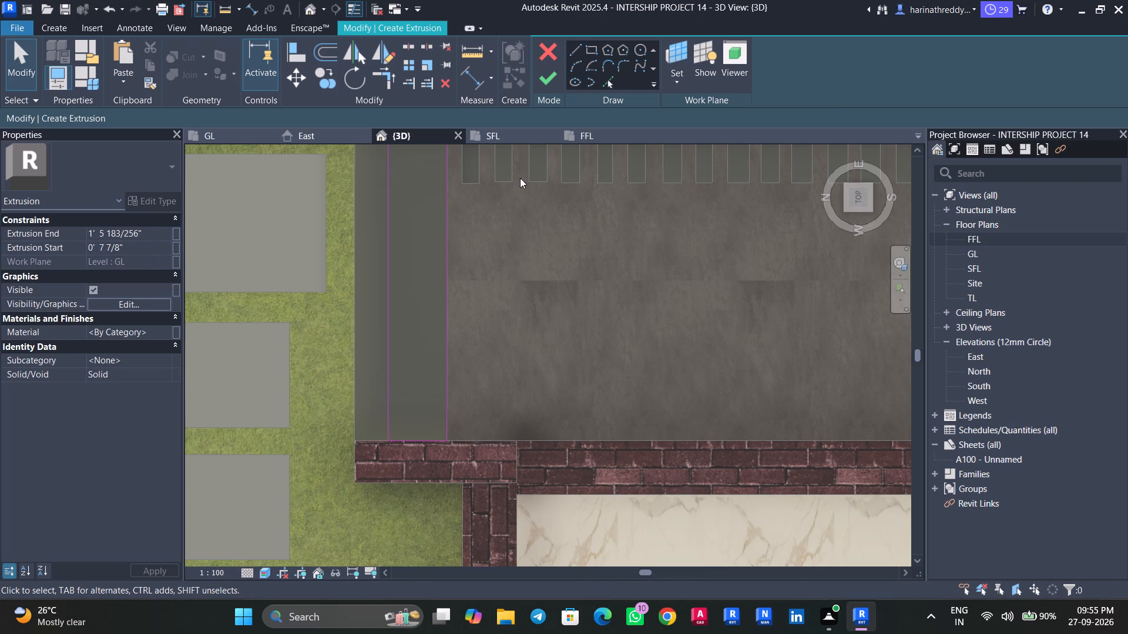
click(542, 84)
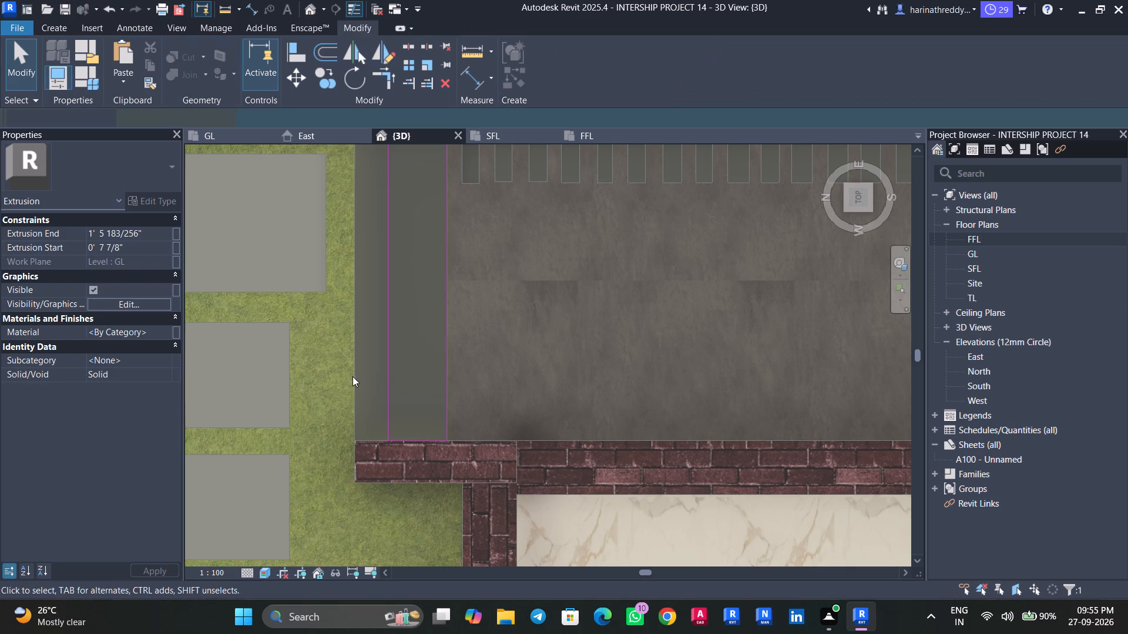
scroll(352, 372, down, 1)
scroll(352, 372, up, 1)
scroll(352, 372, down, 6)
shift+middle_drag(329, 426, 466, 315)
key(Escape)
key(Escape)
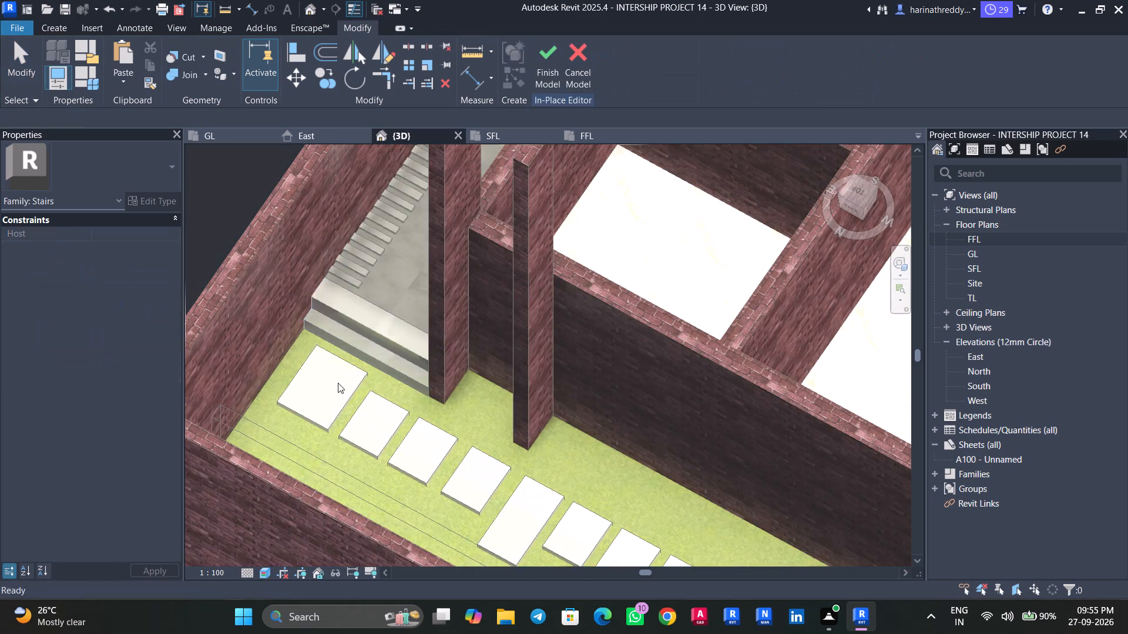
Pull the upper step's front face slightly back toward the lift floor and finish the in-place model.
scroll(337, 385, up, 9)
middle_drag(340, 371, 303, 460)
click(413, 314)
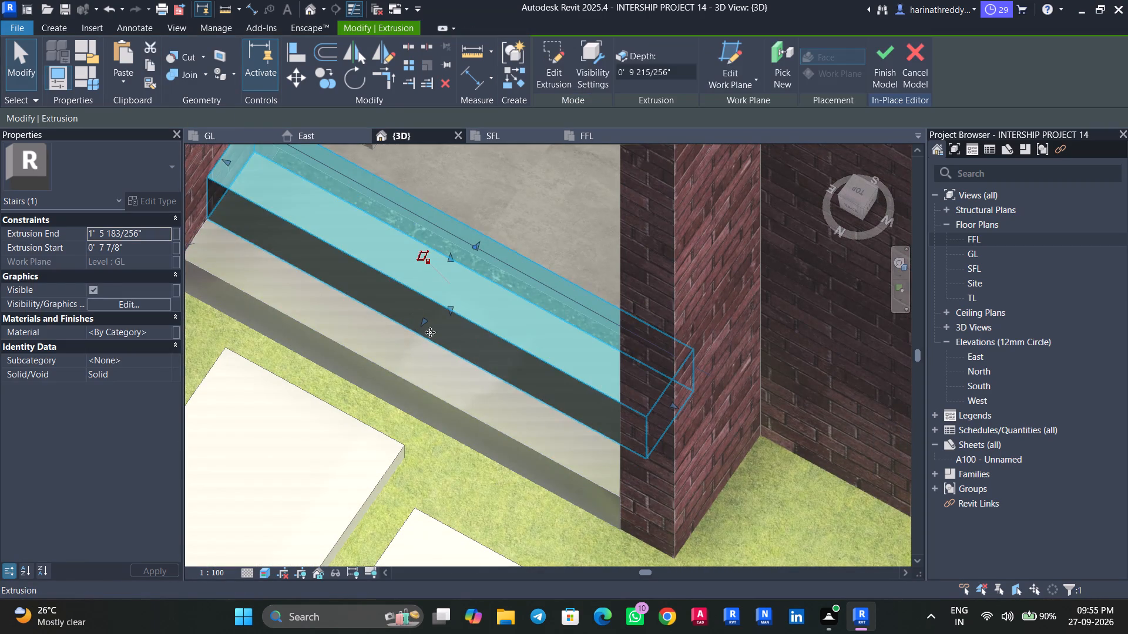
drag(427, 323, 438, 318)
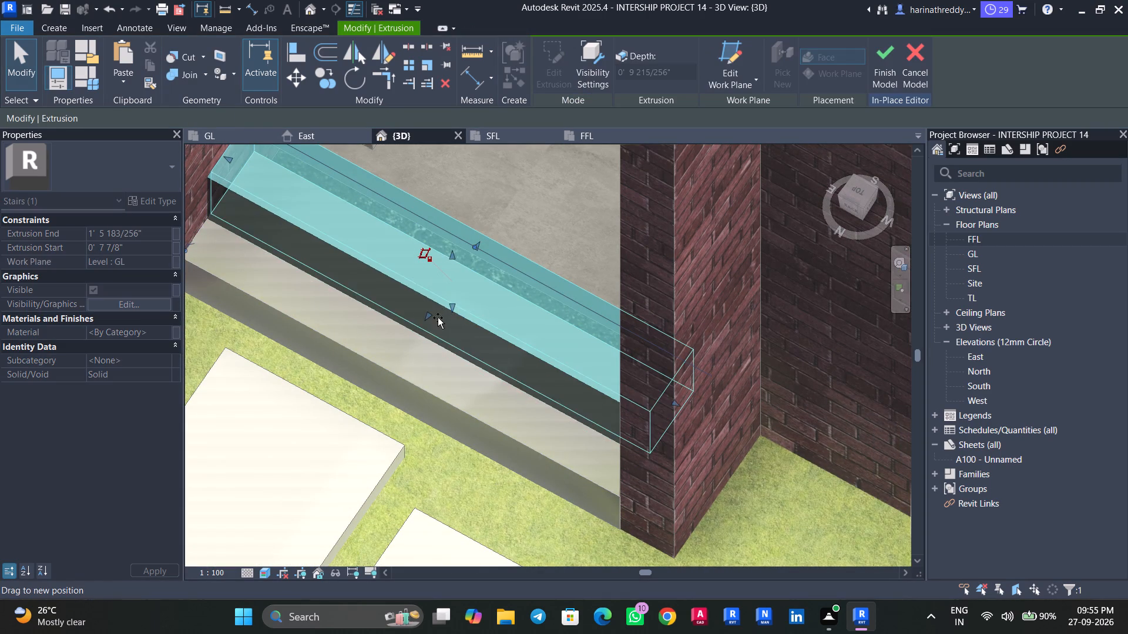
drag(438, 318, 441, 312)
scroll(427, 335, down, 4)
key(Escape)
shift+middle_drag(403, 410, 428, 391)
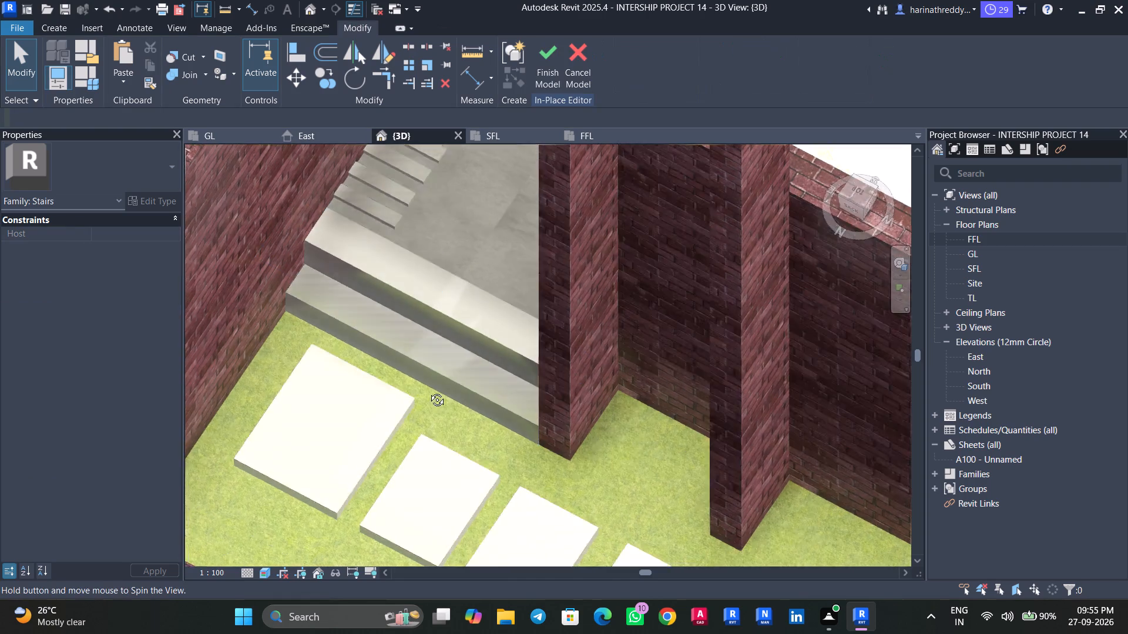
shift+middle_drag(428, 391, 444, 352)
click(548, 55)
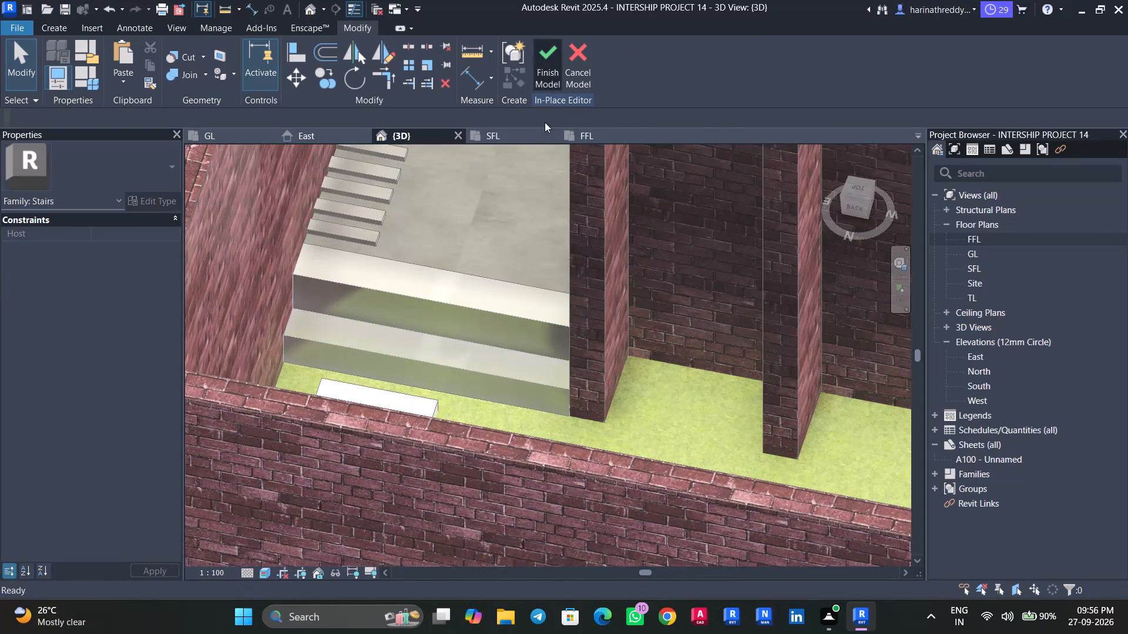
Examine the garden steps, ground-floor rooms, portico paving and road frontage in 3D.
scroll(560, 328, down, 8)
shift+middle_drag(612, 351, 644, 441)
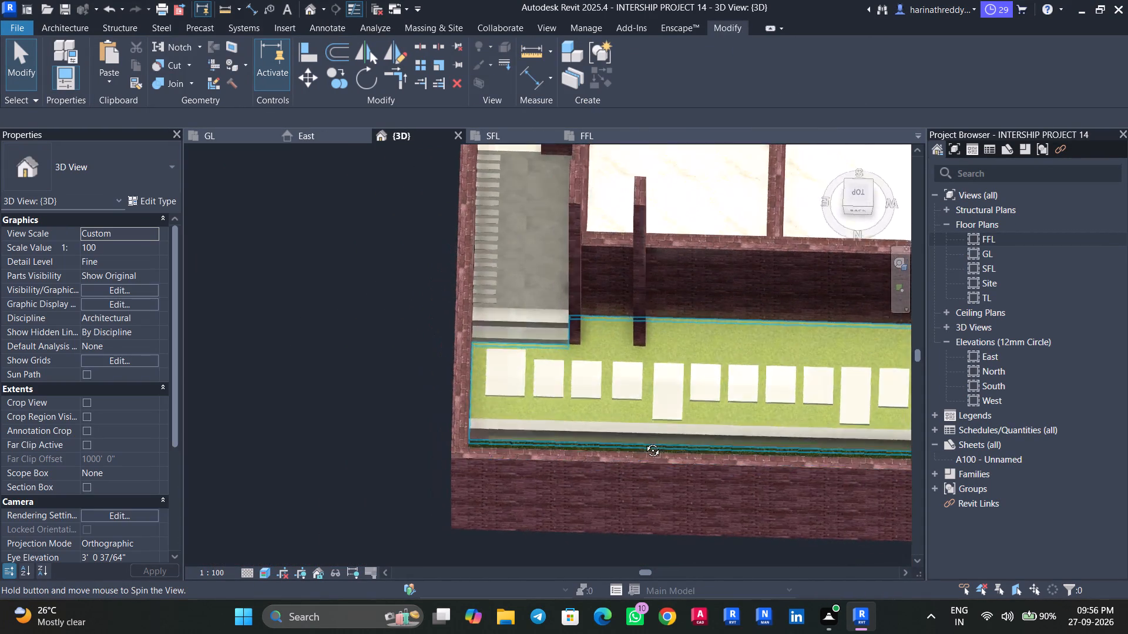
shift+middle_drag(644, 441, 511, 399)
scroll(503, 389, down, 7)
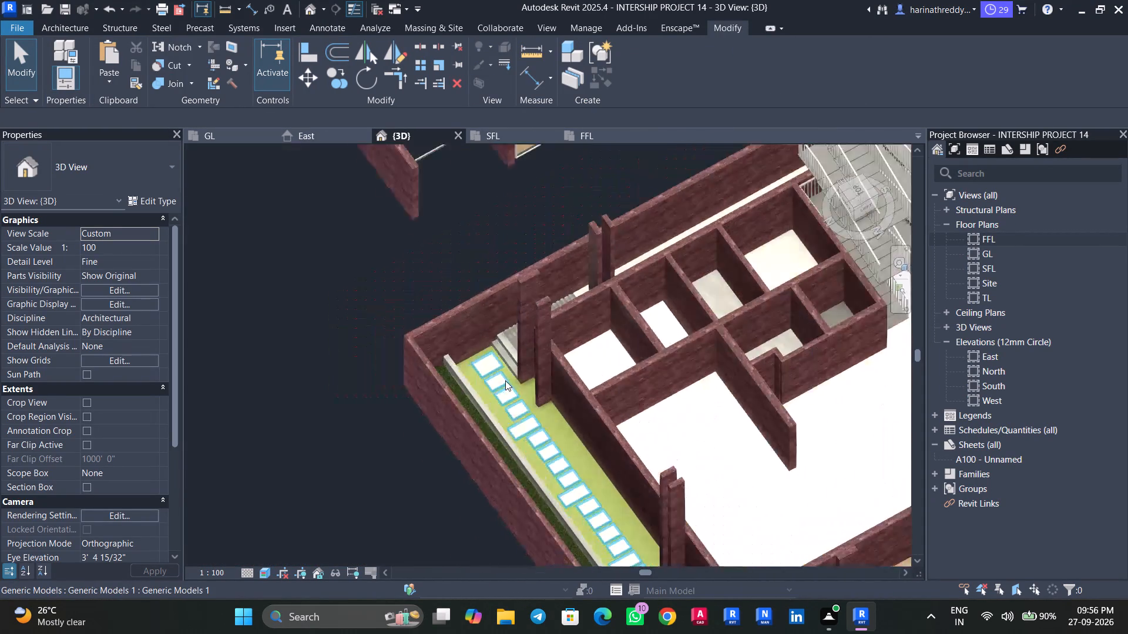
scroll(505, 380, down, 1)
shift+middle_drag(550, 397, 433, 441)
middle_drag(545, 445, 468, 188)
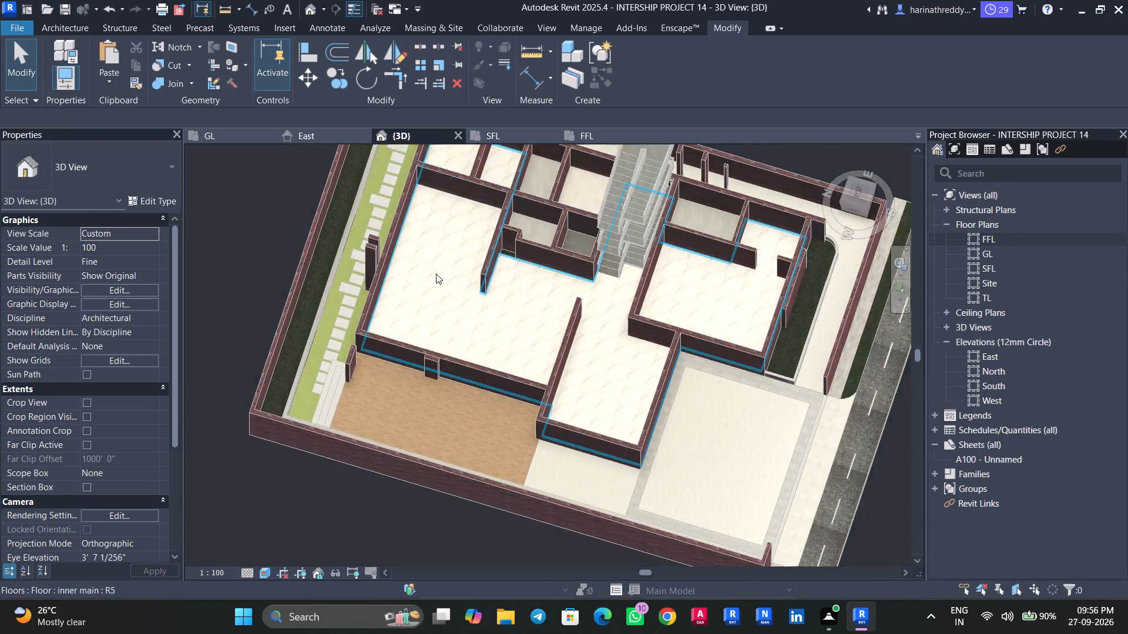
scroll(435, 274, up, 1)
scroll(435, 274, down, 5)
scroll(568, 396, up, 3)
scroll(555, 392, down, 1)
scroll(555, 391, up, 12)
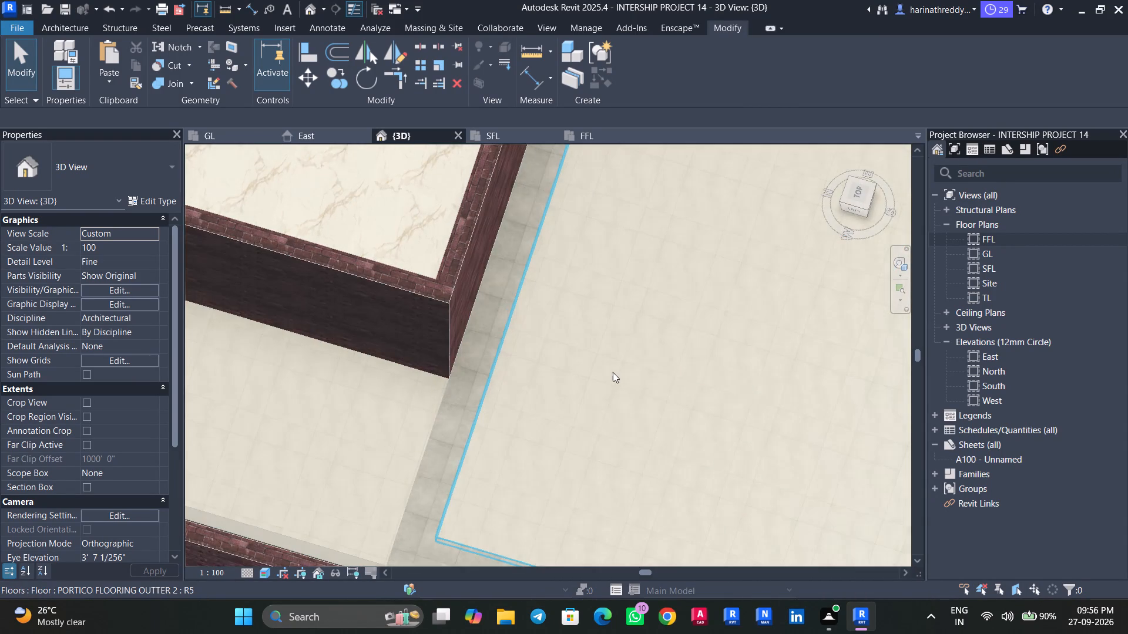
scroll(613, 372, down, 10)
shift+middle_drag(643, 379, 550, 299)
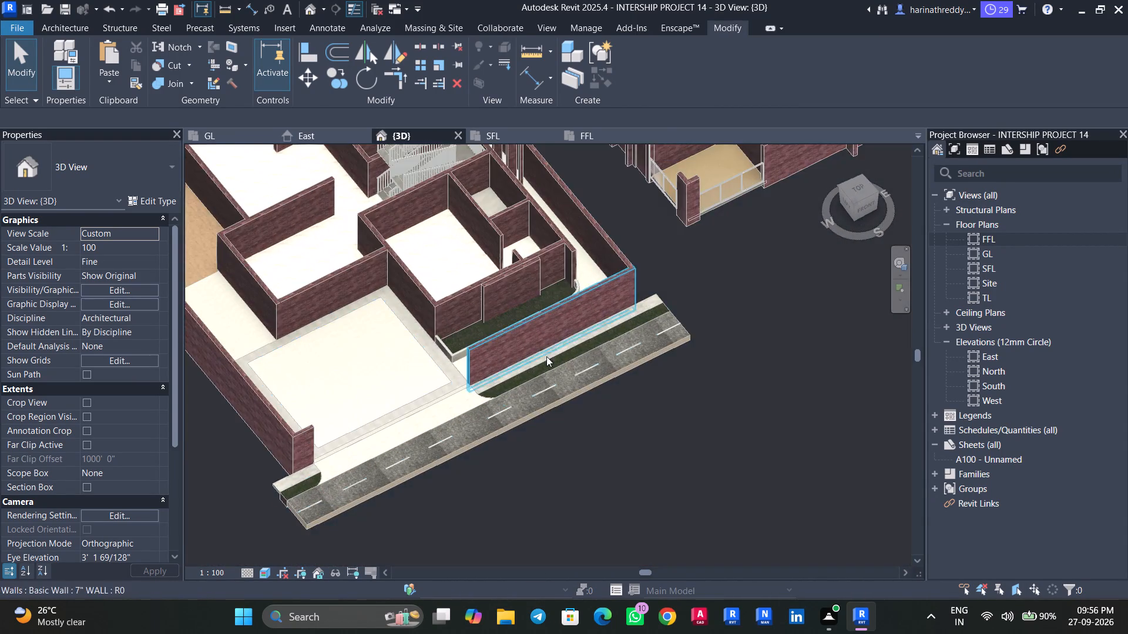
middle_drag(551, 398, 700, 395)
scroll(577, 424, up, 3)
Save the project.
key(ctrl+s)
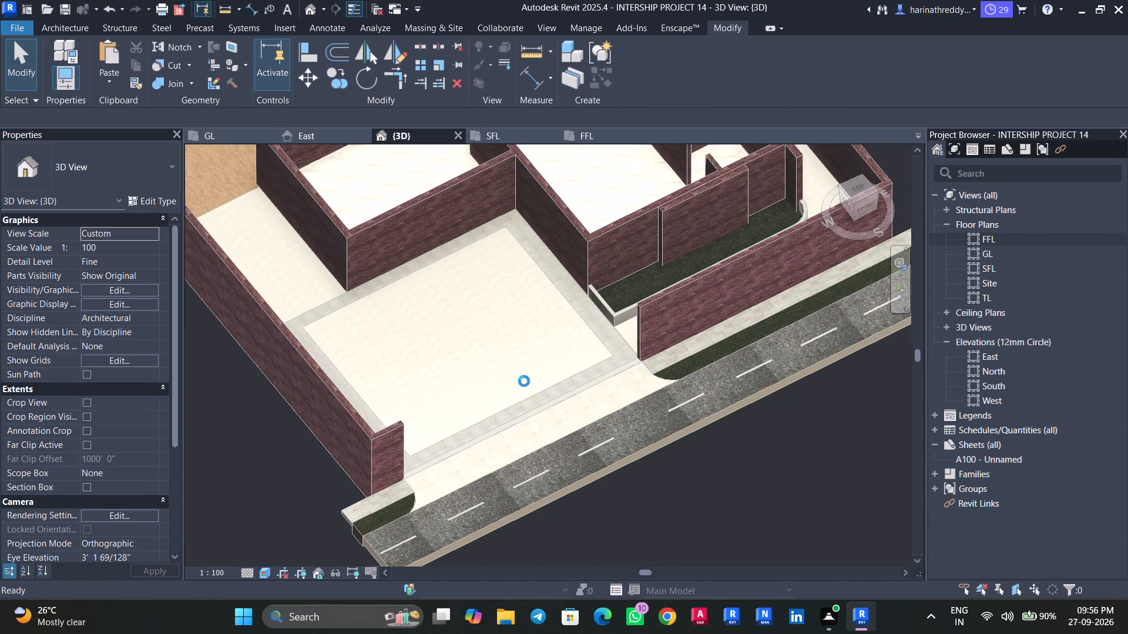
Assign the existing BALCONY material to the Finish 2 layer of the WIDE BALCONY FLOOR type.
scroll(523, 380, down, 10)
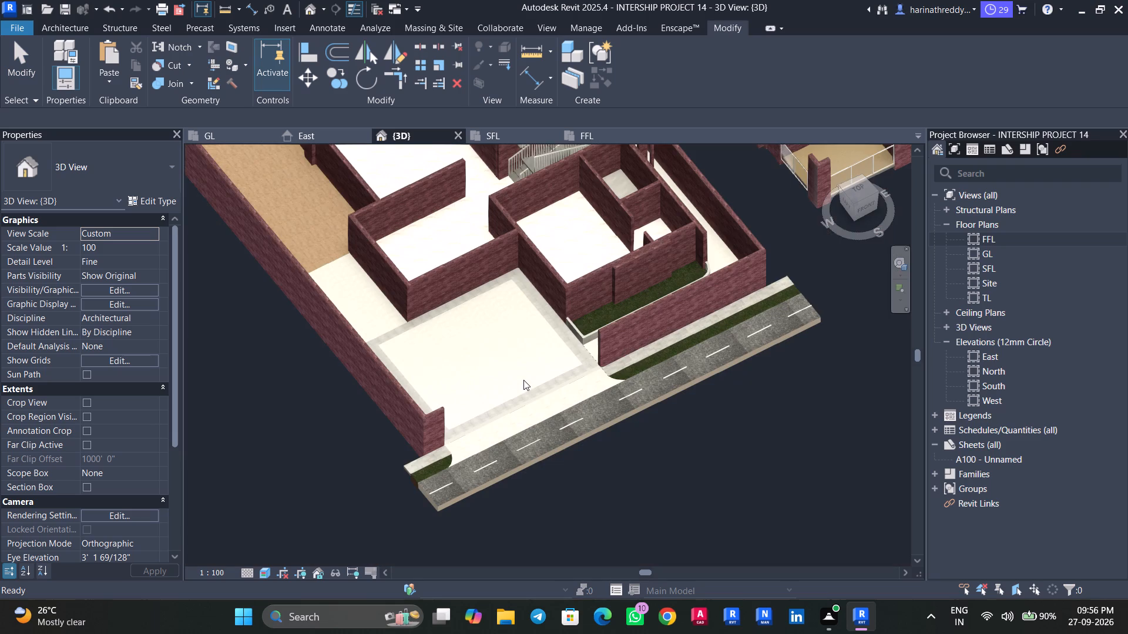
scroll(523, 380, down, 5)
scroll(605, 299, up, 3)
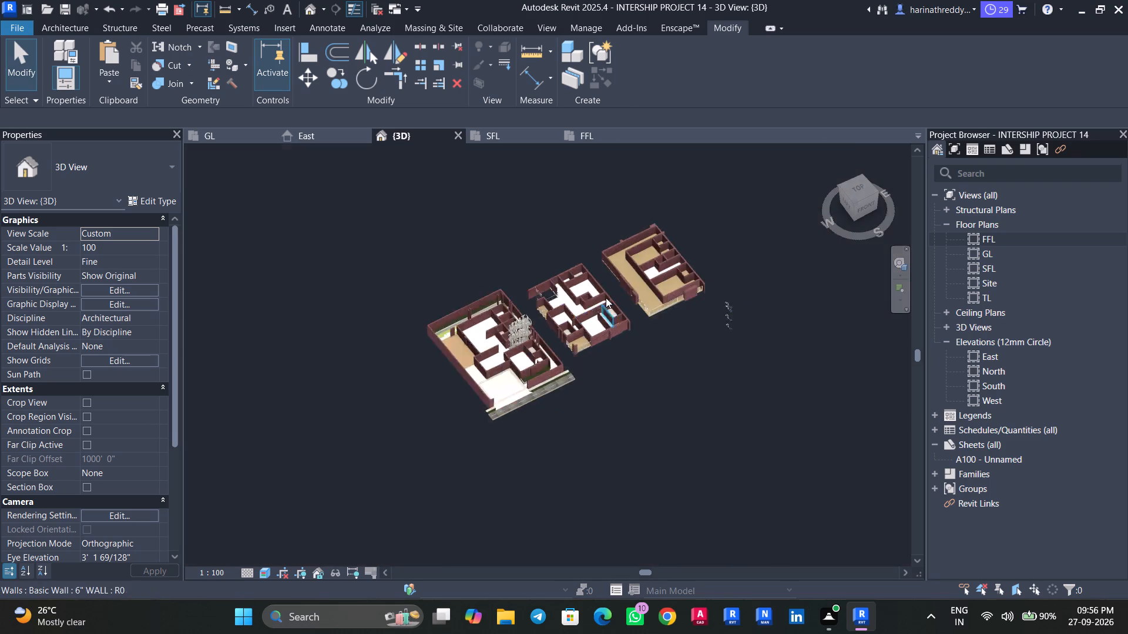
scroll(606, 298, up, 4)
scroll(541, 348, down, 1)
scroll(541, 348, up, 7)
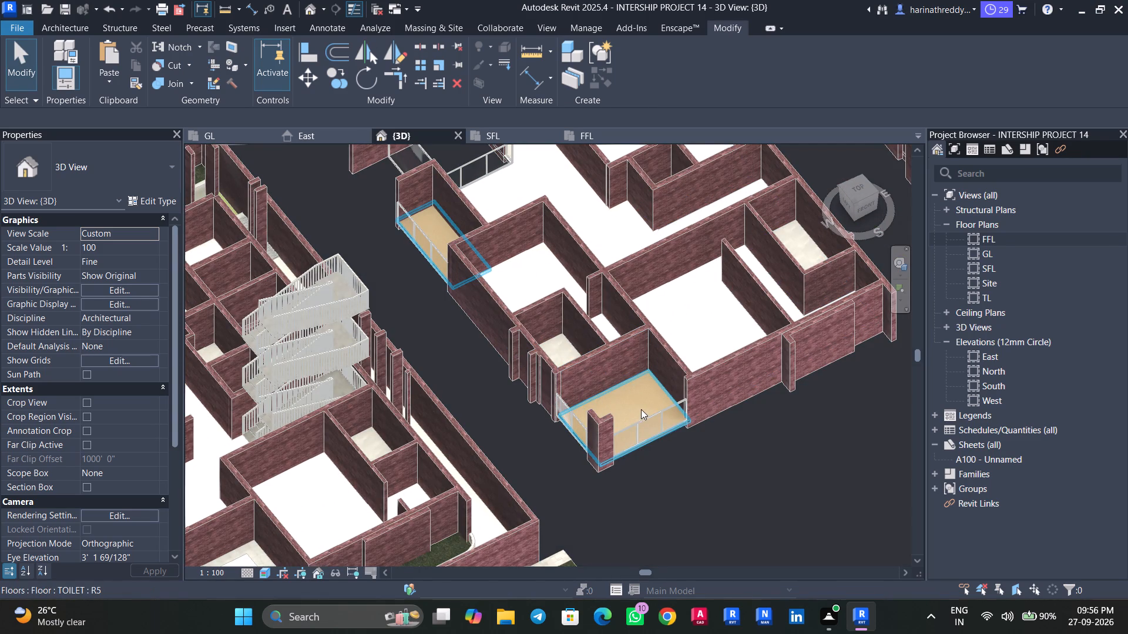
click(637, 407)
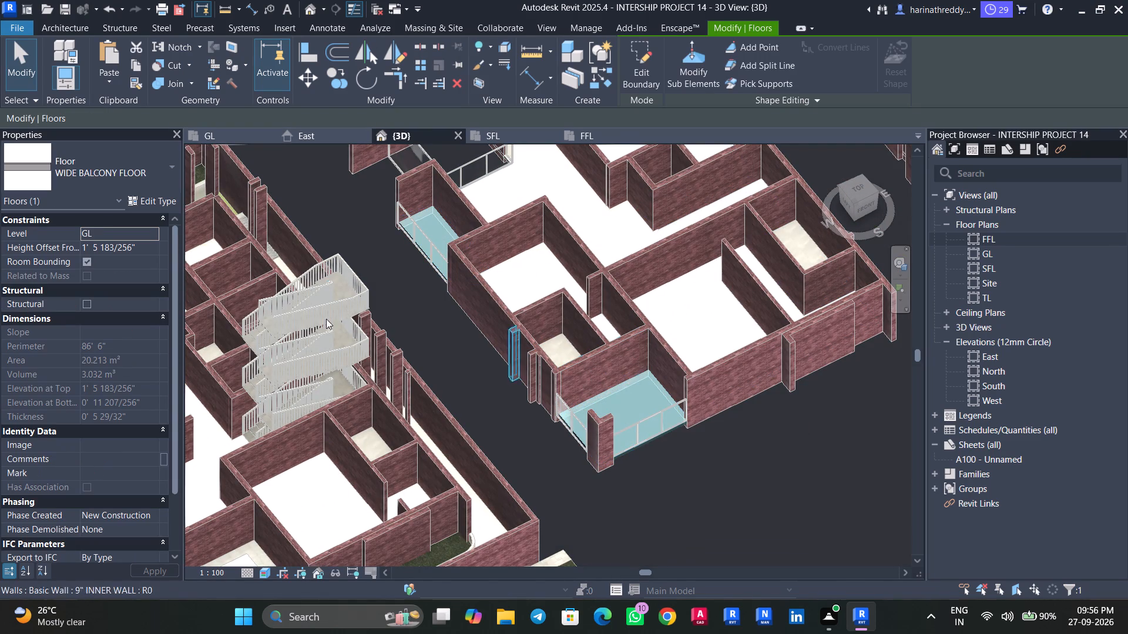
click(163, 194)
click(599, 194)
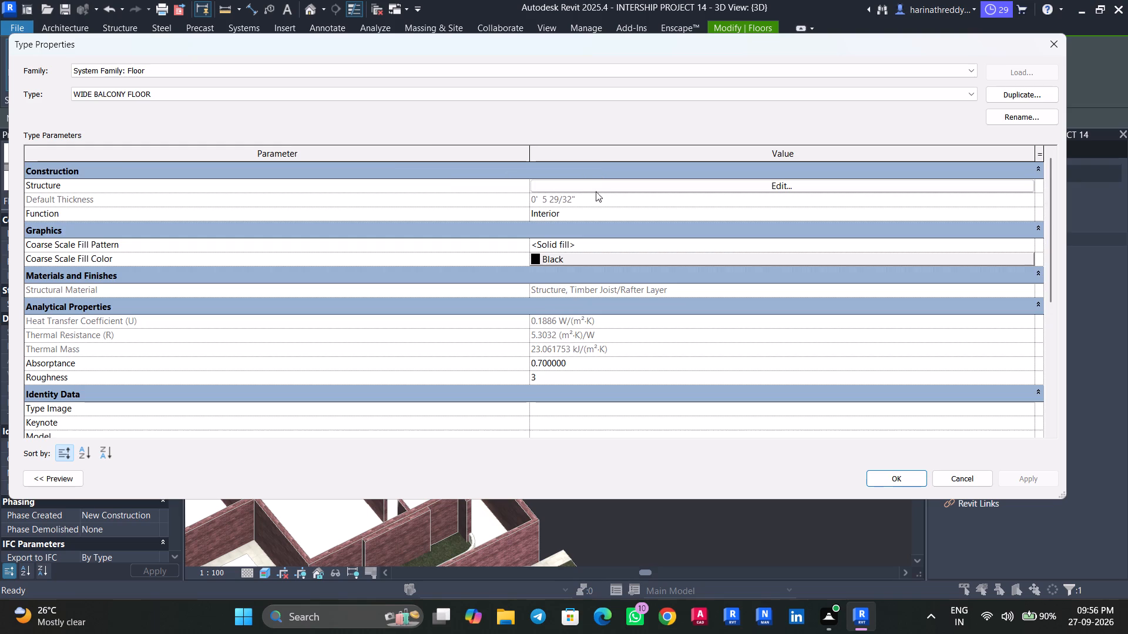
click(578, 190)
click(508, 173)
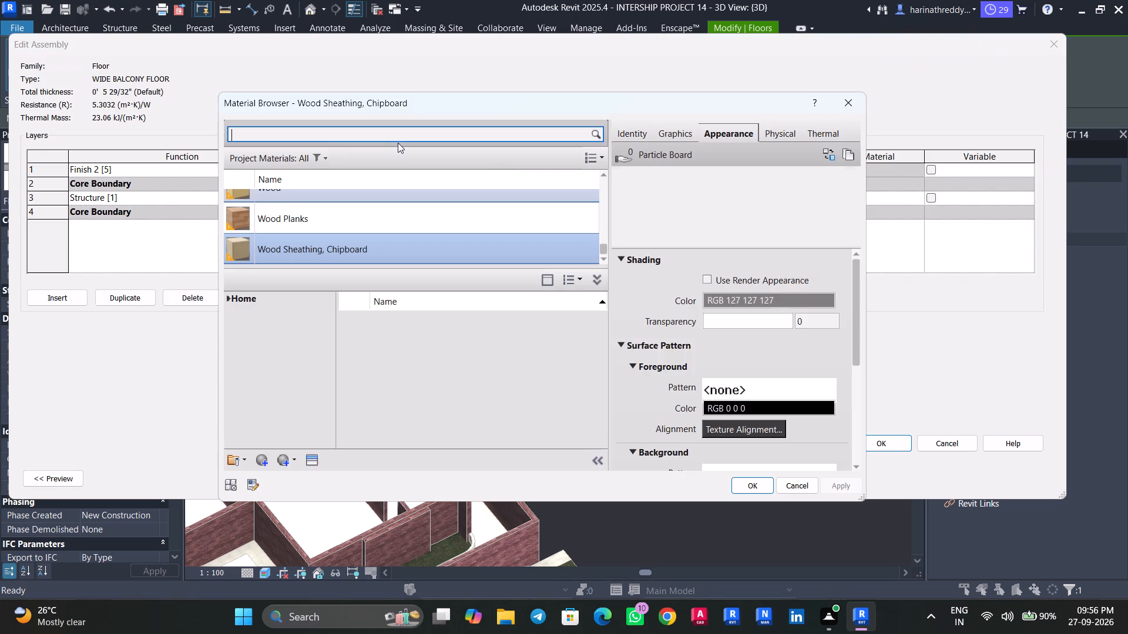
click(406, 131)
text(BALCONY)
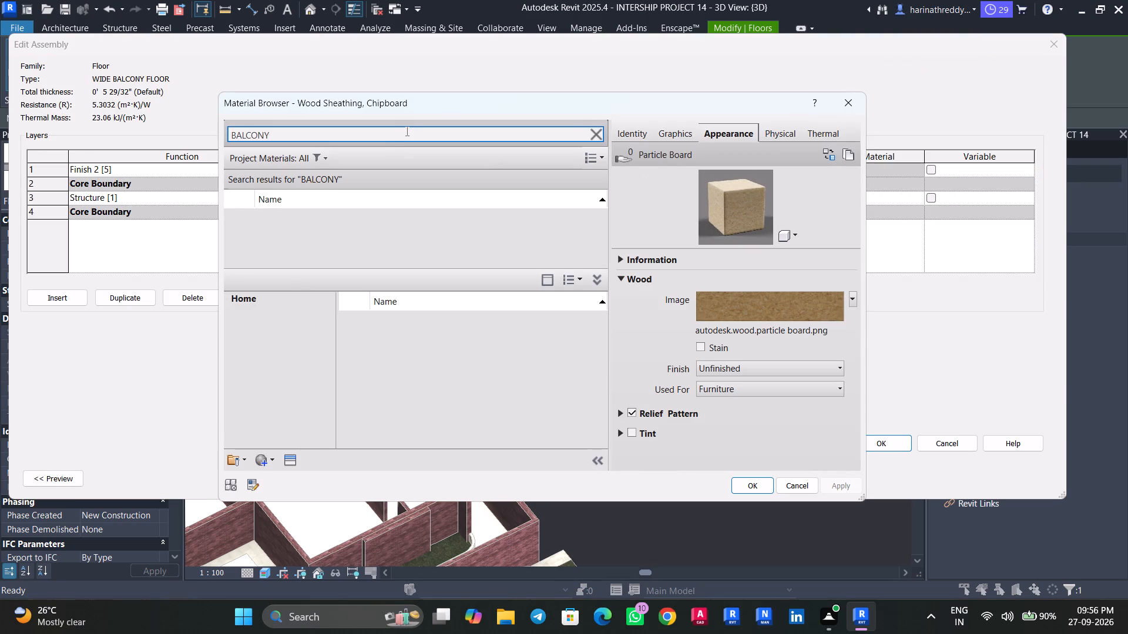
click(391, 222)
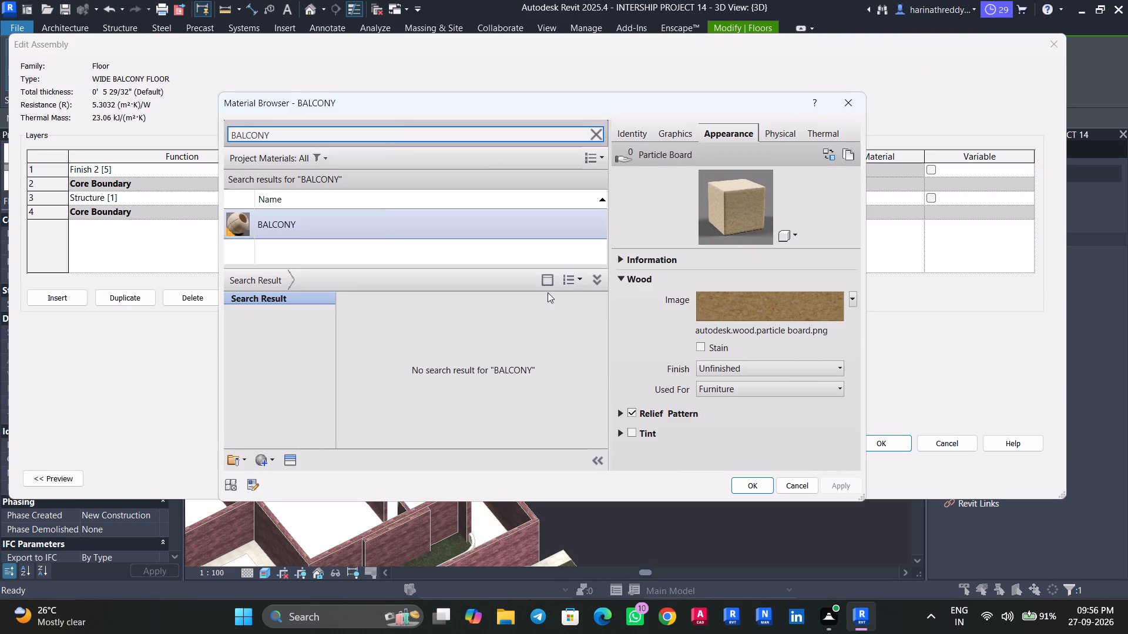
click(759, 486)
click(889, 441)
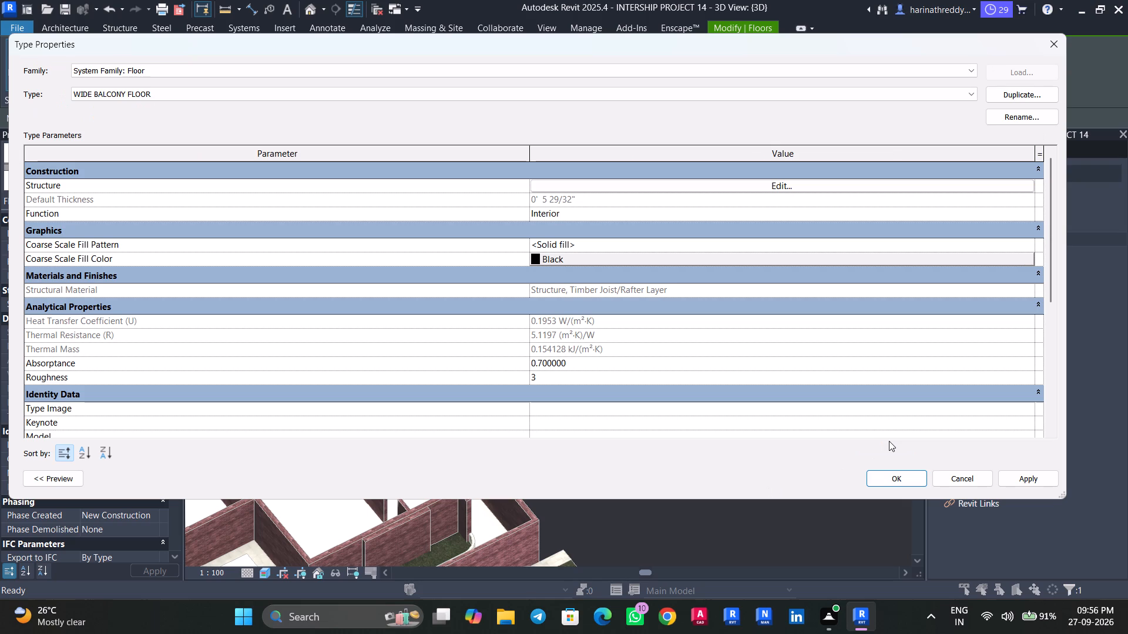
click(1042, 478)
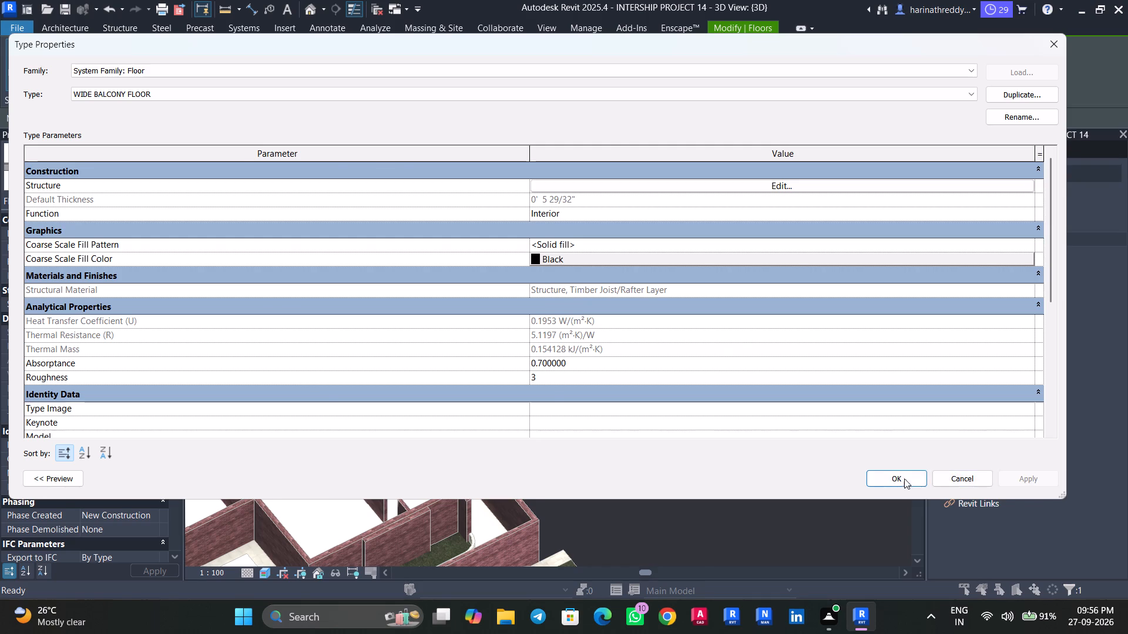
click(902, 477)
click(693, 481)
Create a new material named OPEN TERRACE from the Finish 2 layer of the open terrace's floor type.
scroll(606, 455, up, 5)
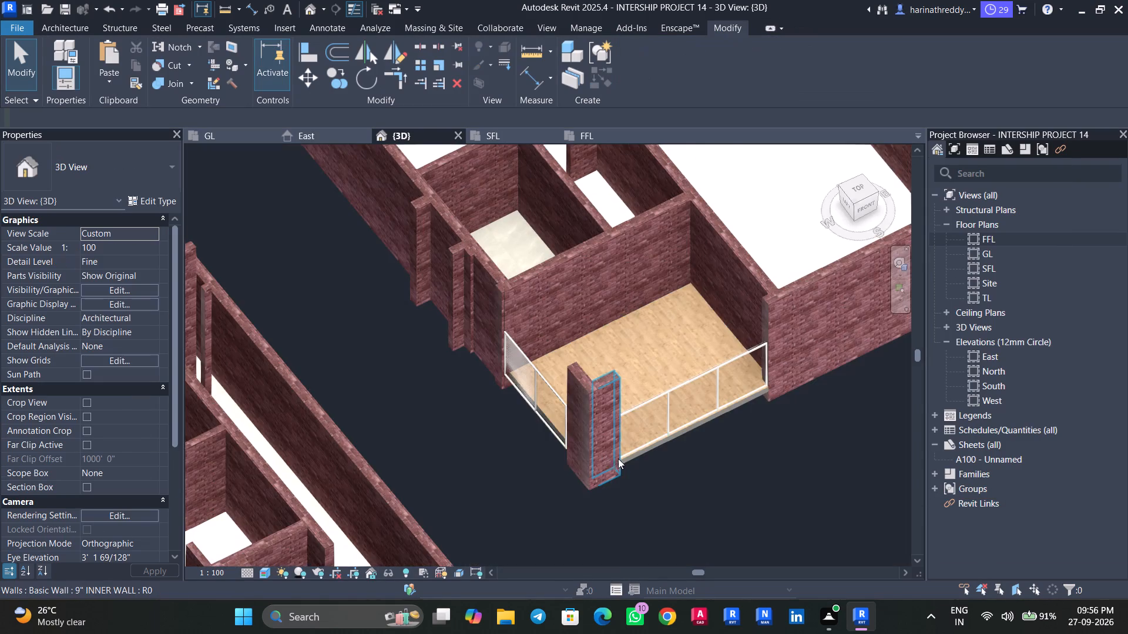
scroll(623, 465, down, 7)
shift+middle_drag(766, 463, 754, 567)
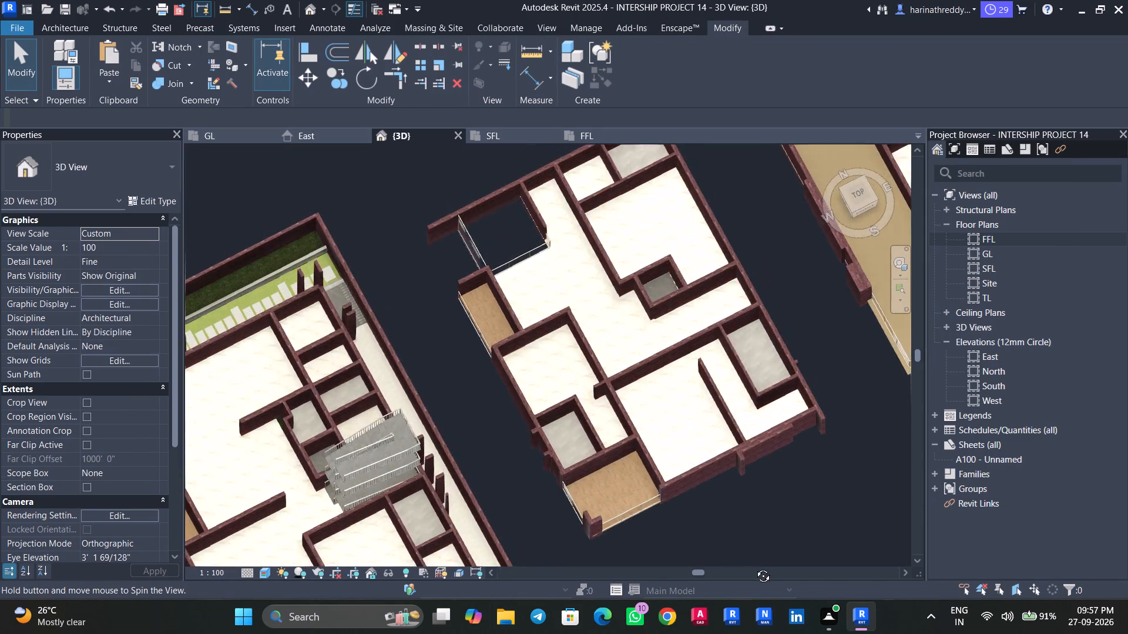
shift+middle_drag(754, 567, 753, 566)
scroll(641, 268, up, 6)
middle_drag(723, 413, 485, 270)
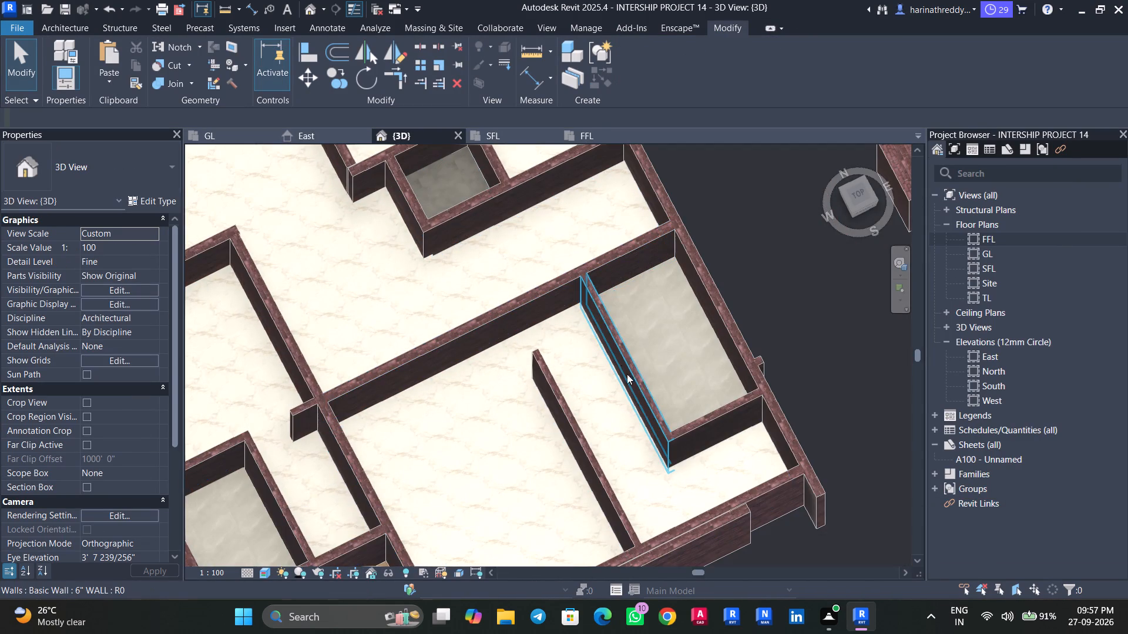
scroll(642, 372, down, 6)
scroll(645, 365, up, 1)
middle_drag(708, 346, 480, 477)
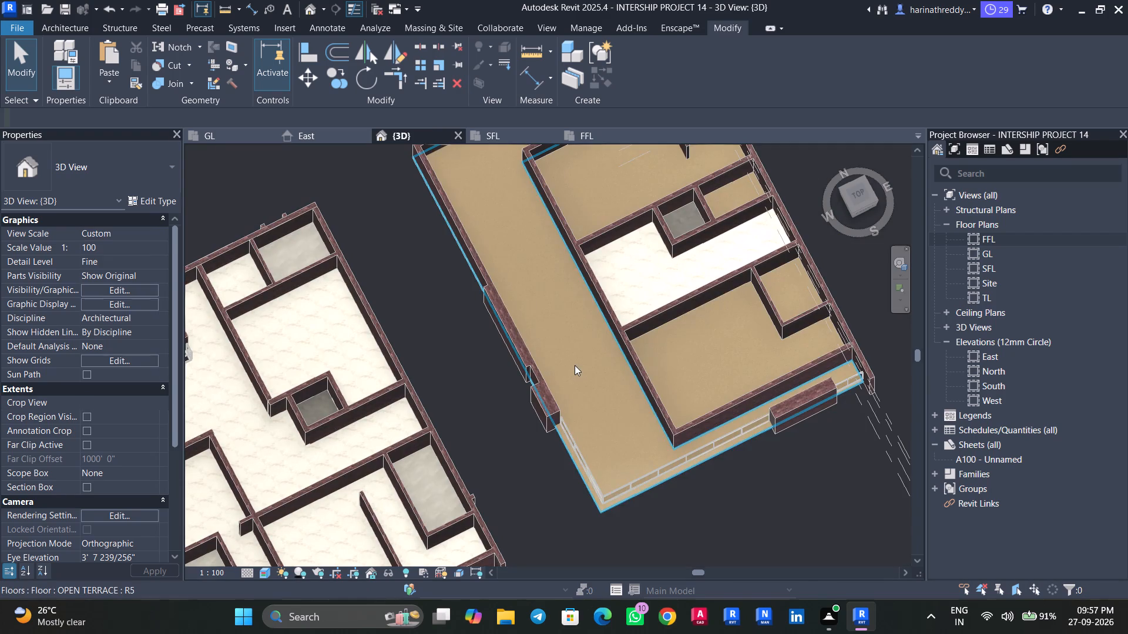
click(575, 365)
middle_drag(582, 371, 518, 452)
click(160, 202)
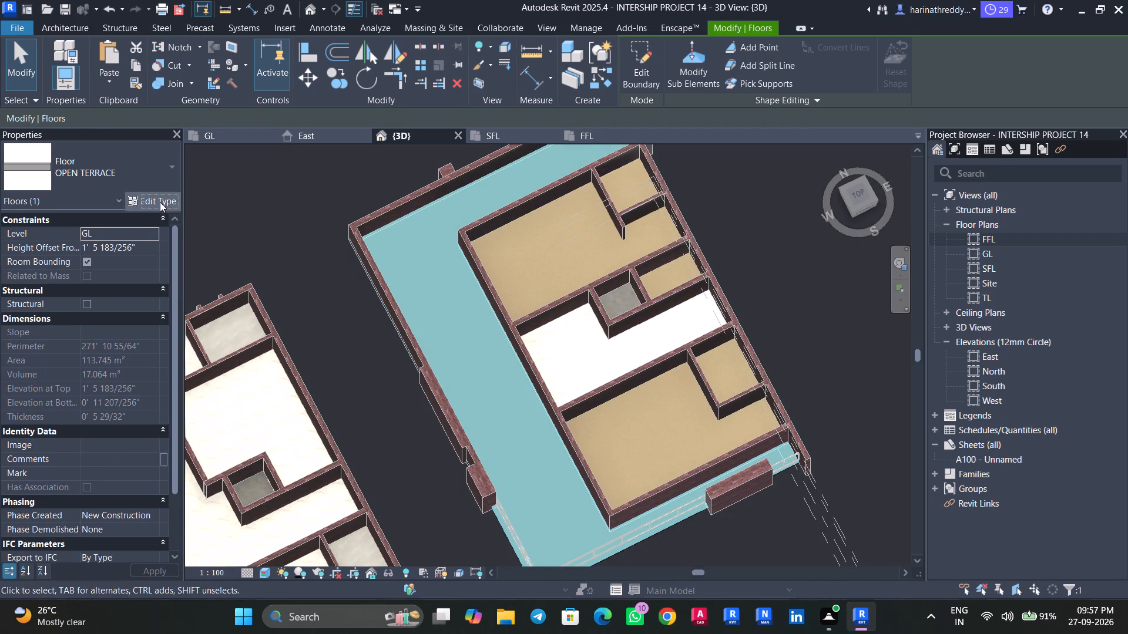
click(604, 189)
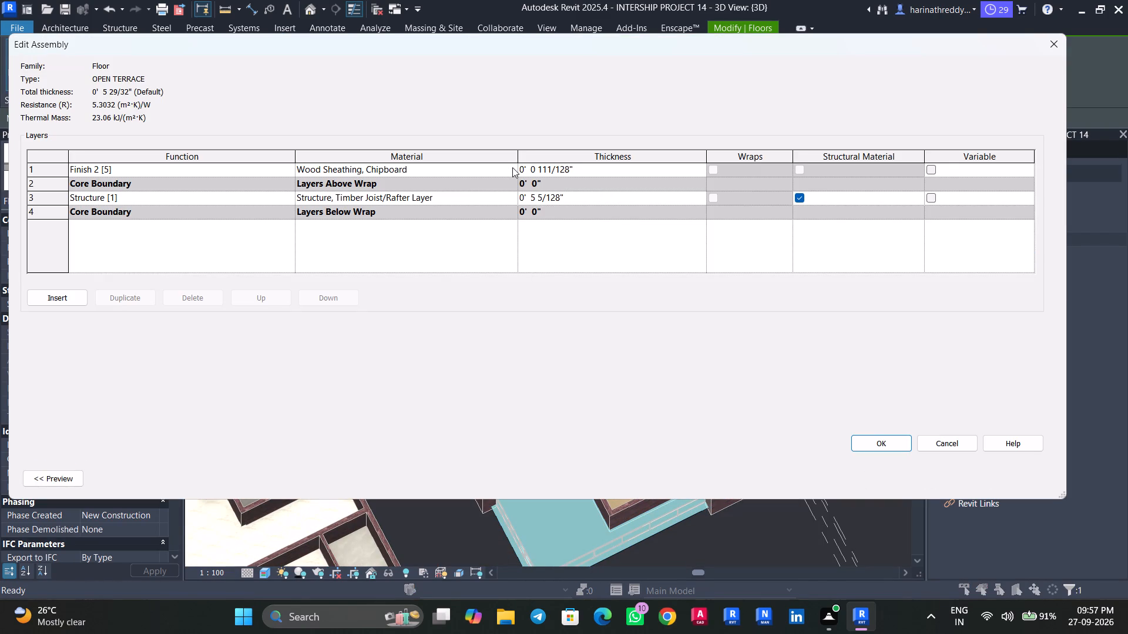
click(512, 167)
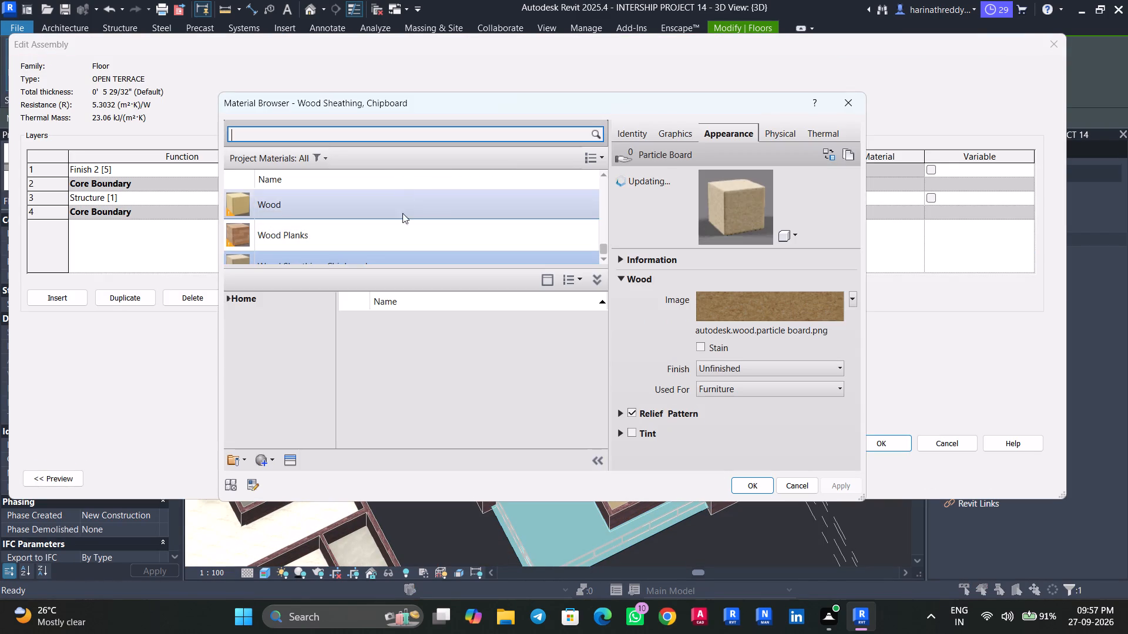
click(273, 459)
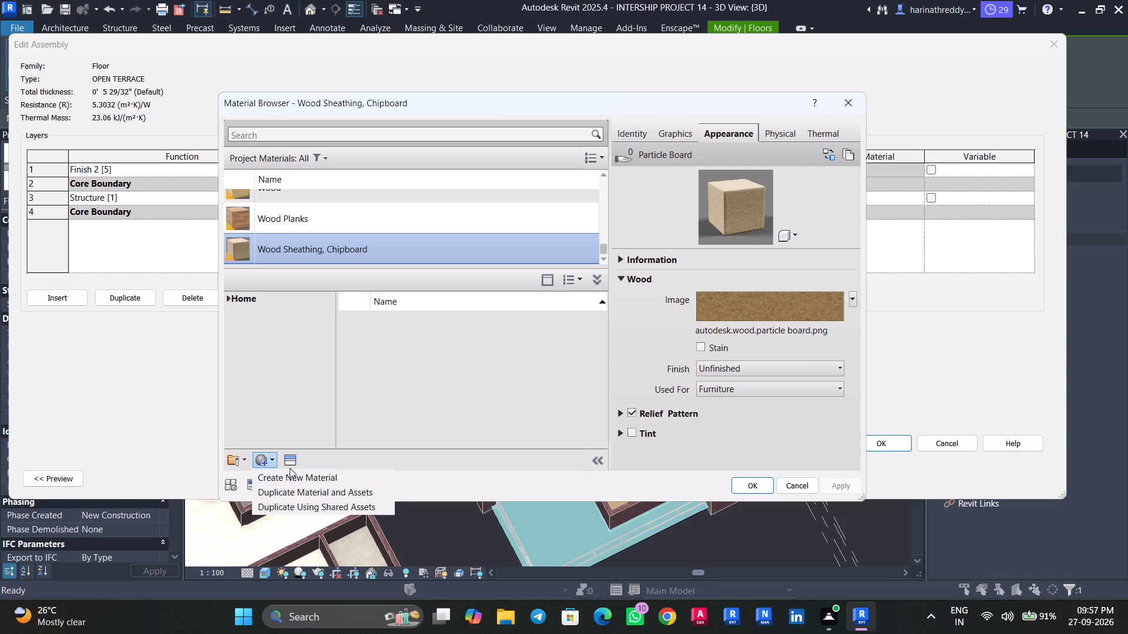
click(290, 475)
right_click(320, 225)
click(361, 285)
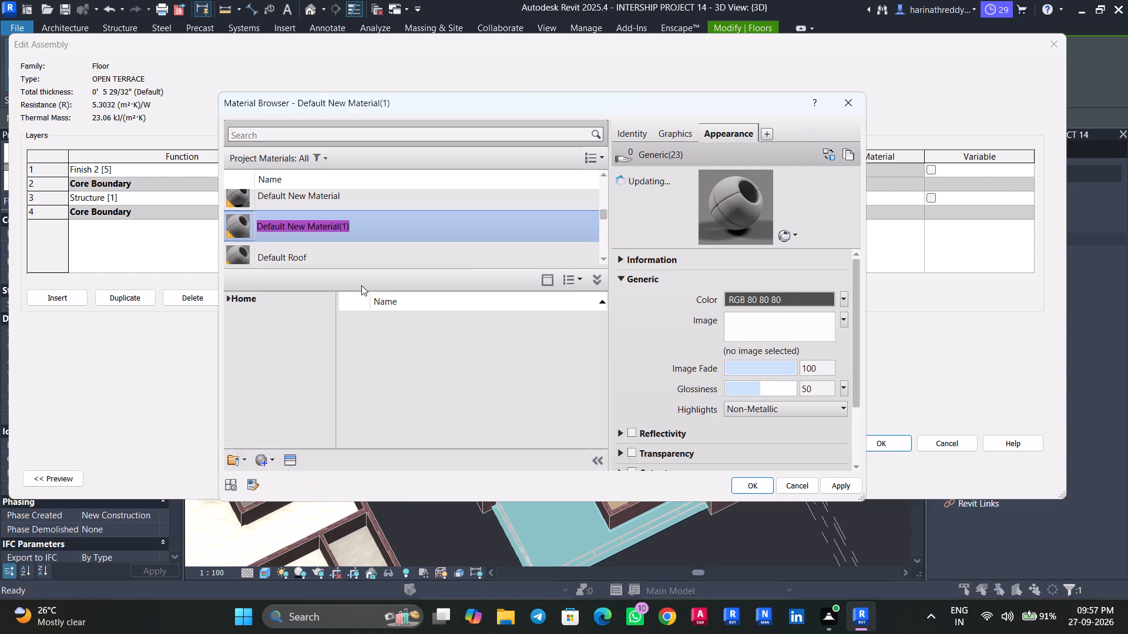
text(OPEN TERRACE)
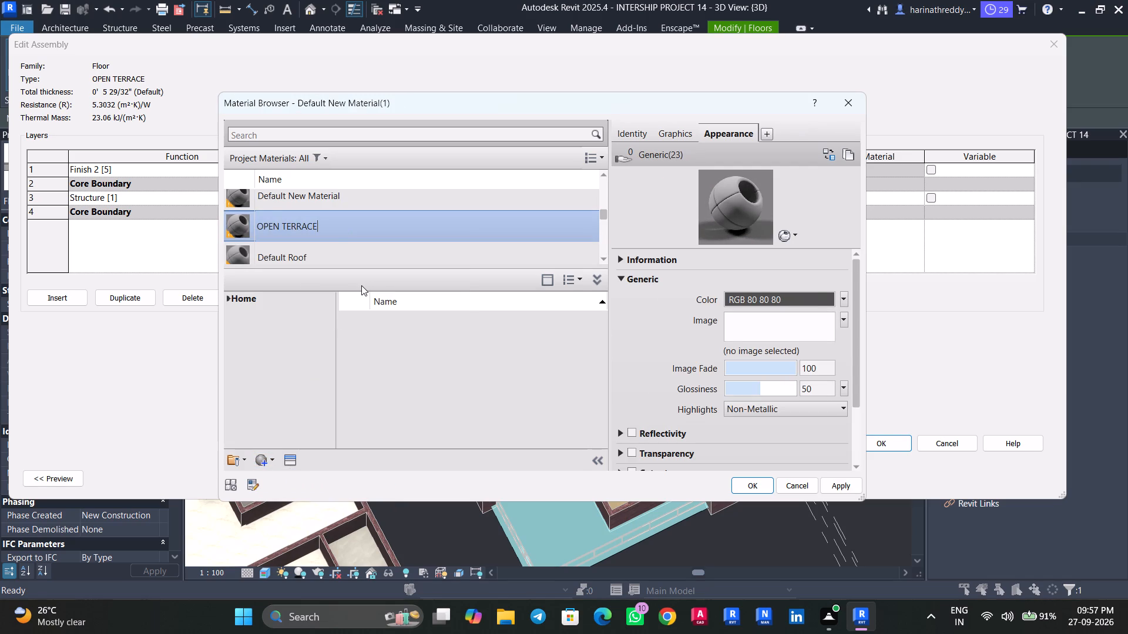
Use the OPEN TERRACE image from Downloads as the new material's appearance texture.
click(813, 321)
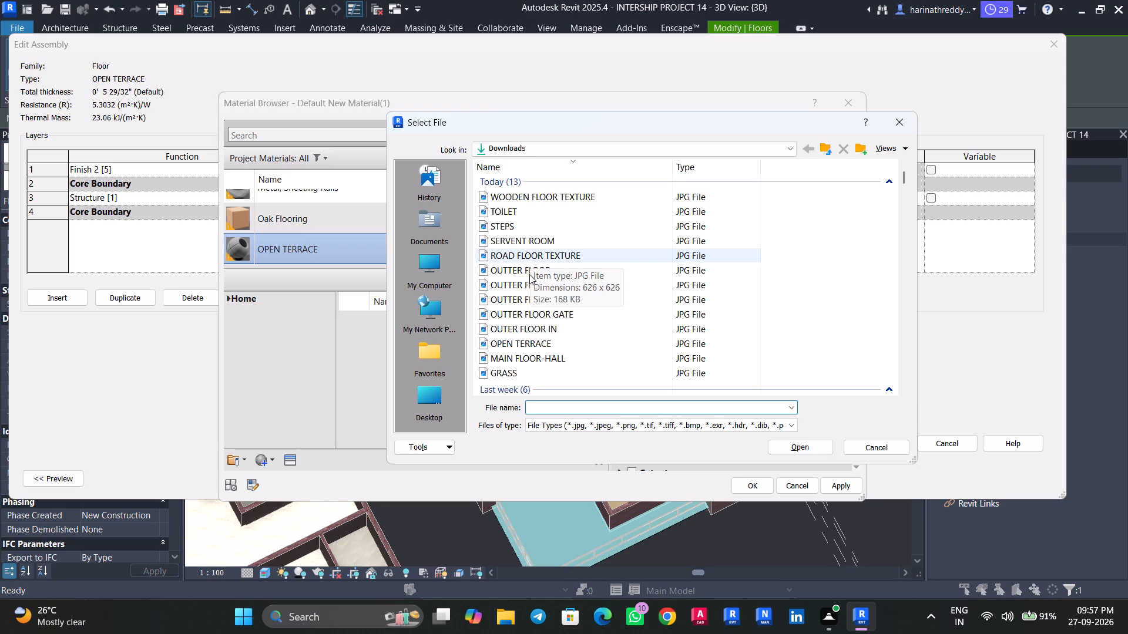
click(525, 349)
click(785, 450)
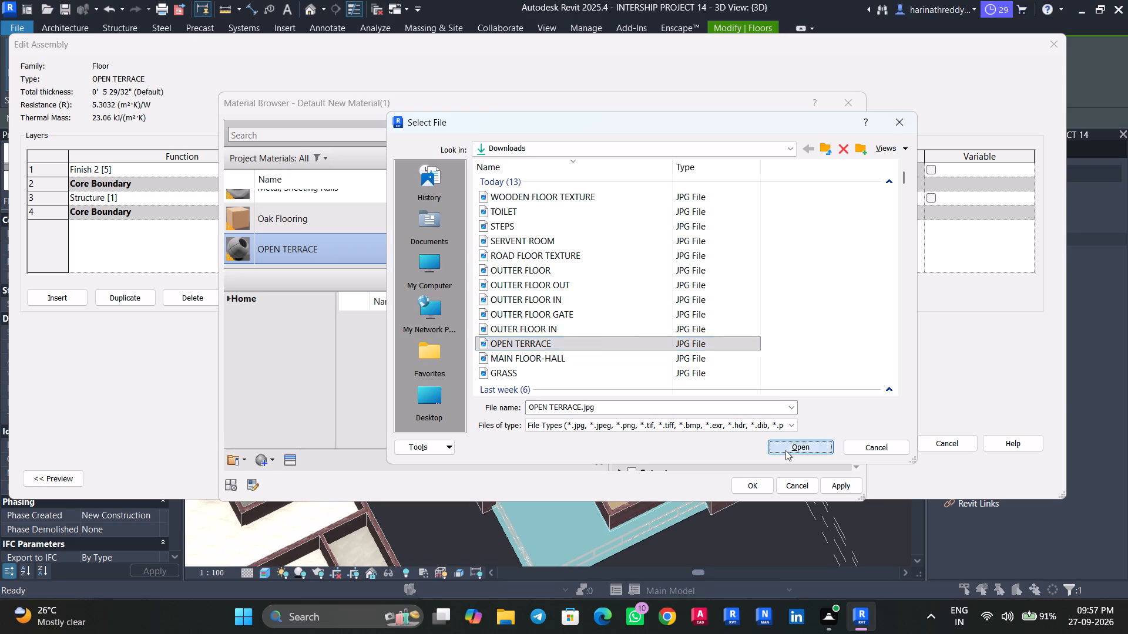
click(778, 305)
click(697, 151)
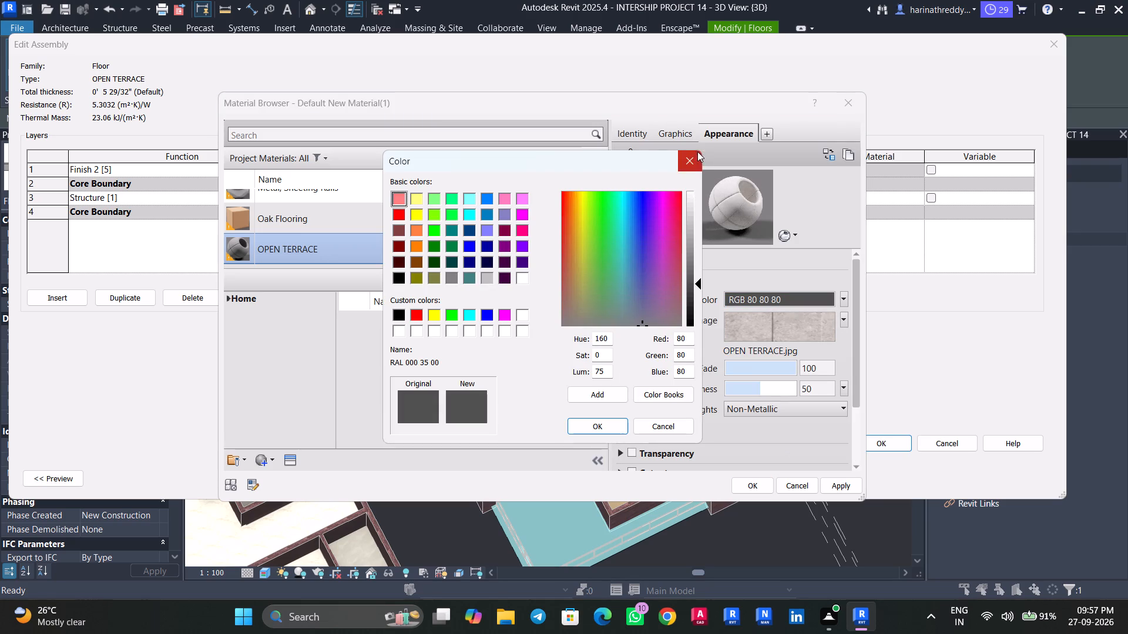
Set the terrace texture's sample size to 3'.
click(743, 312)
drag(610, 382, 610, 424)
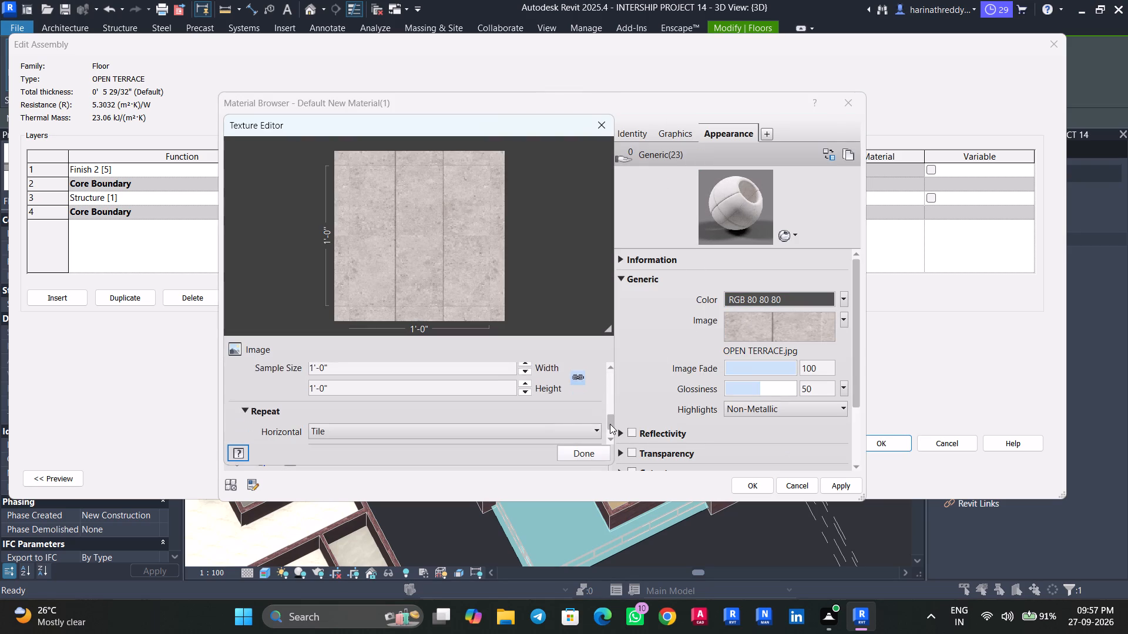
drag(610, 424, 610, 416)
click(466, 400)
text(3')
key(Return)
click(586, 456)
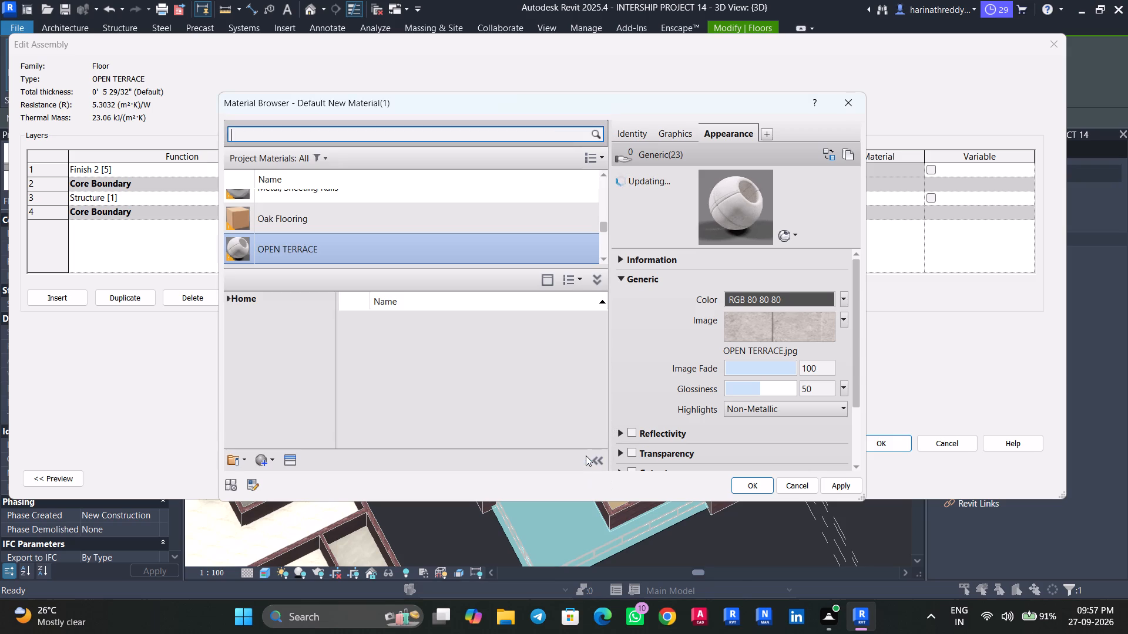
Assign the OPEN TERRACE material to the OPEN TERRACE floor type's finish layer and apply the type changes.
click(830, 488)
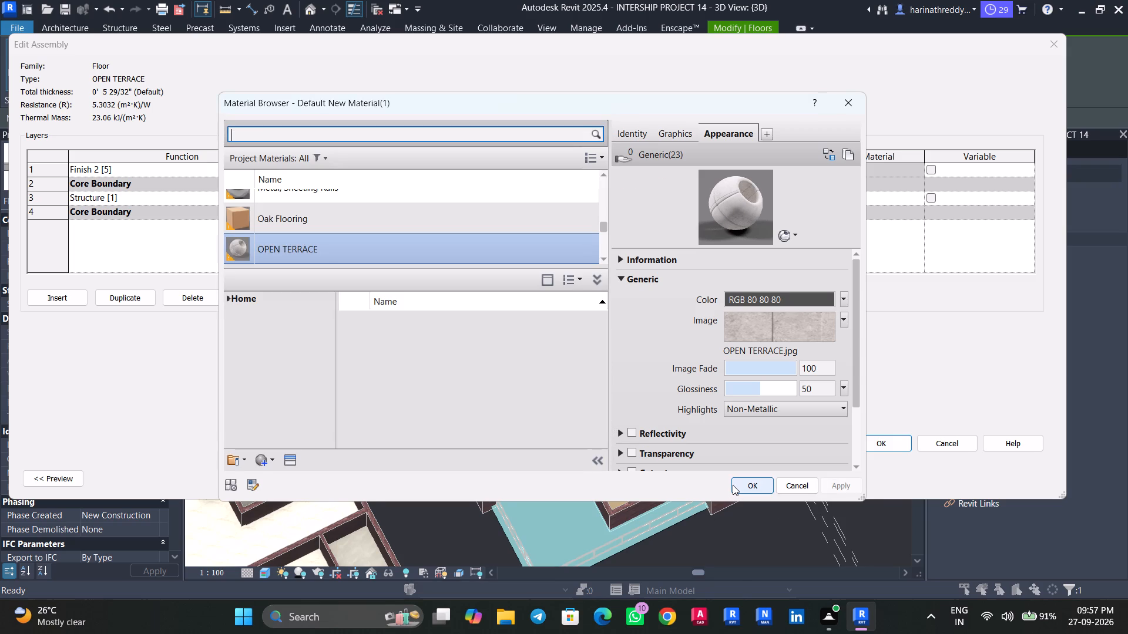
click(733, 485)
click(868, 454)
click(869, 447)
click(1013, 477)
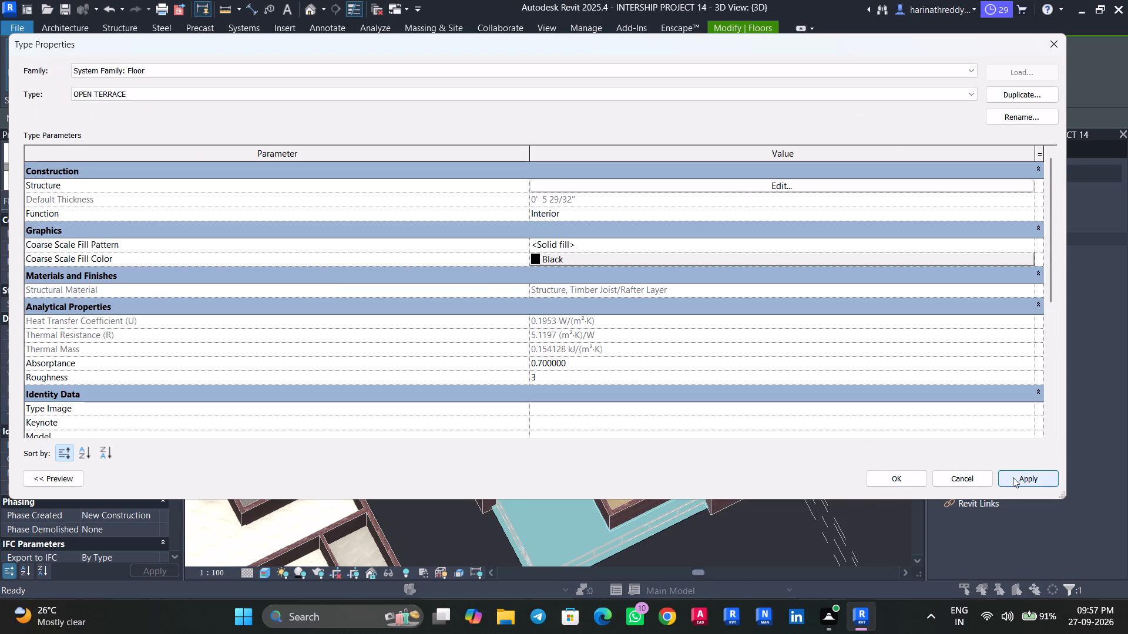
click(905, 485)
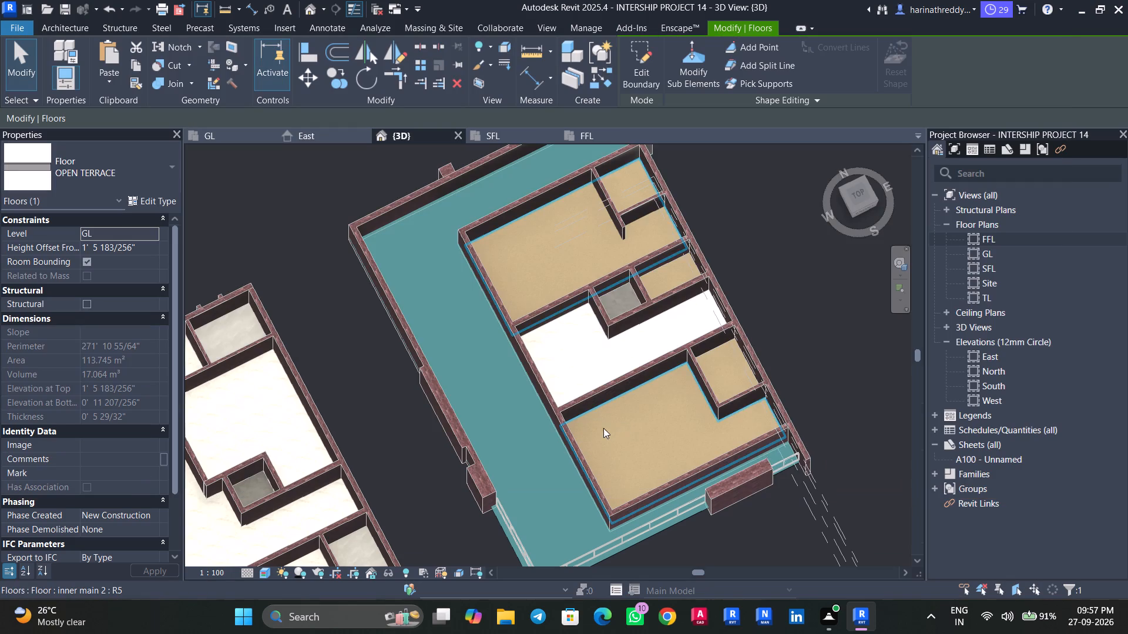
scroll(603, 420, up, 2)
scroll(603, 419, down, 1)
scroll(603, 419, up, 3)
key(Escape)
key(Escape)
Change the two large rooms' floor beside the open terrace from inner main 2 to the inner main type.
click(612, 432)
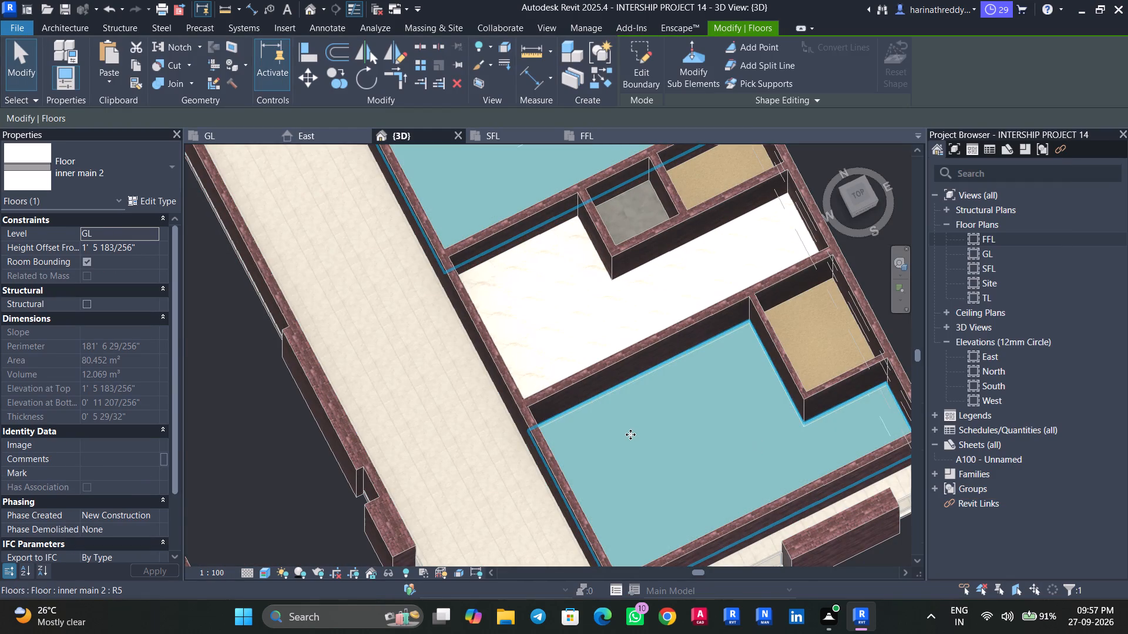
scroll(630, 434, down, 5)
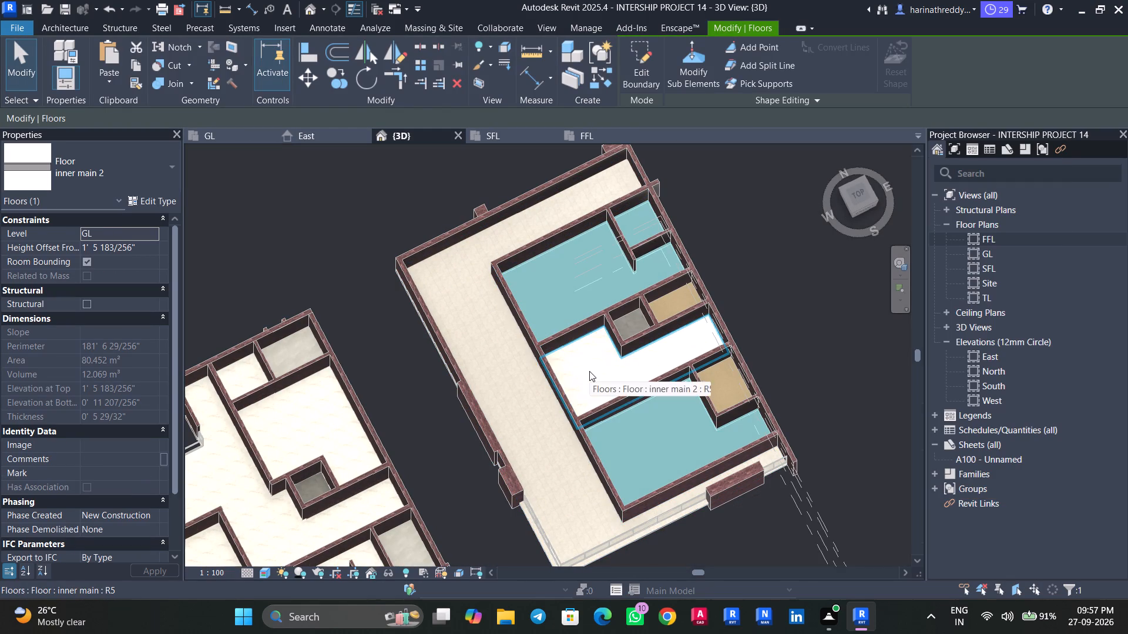
click(172, 200)
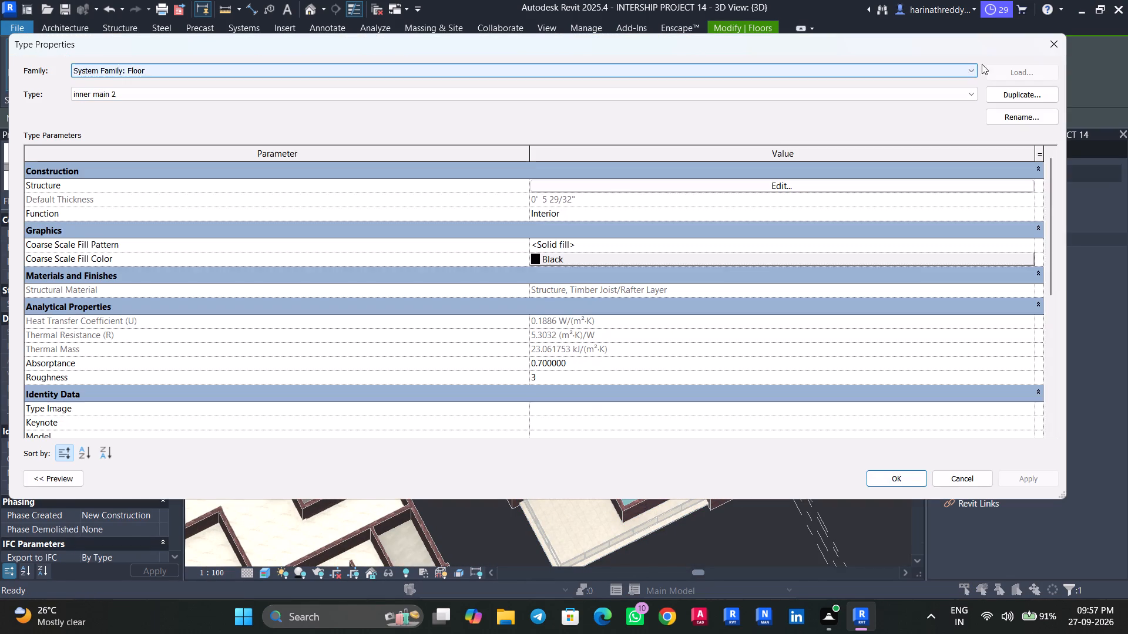
click(1046, 50)
click(74, 161)
scroll(77, 273, up, 1)
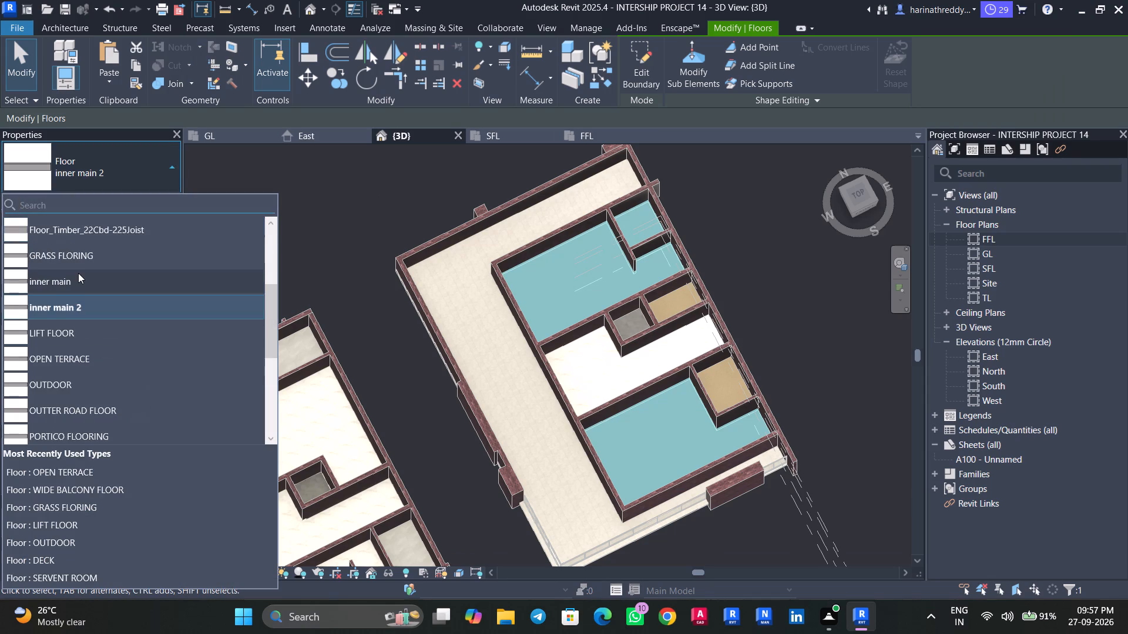
click(75, 282)
key(Escape)
key(Escape)
Change the two toilet floors beside the lift and lower room in the open-terrace block to the TOILET type.
scroll(640, 327, up, 8)
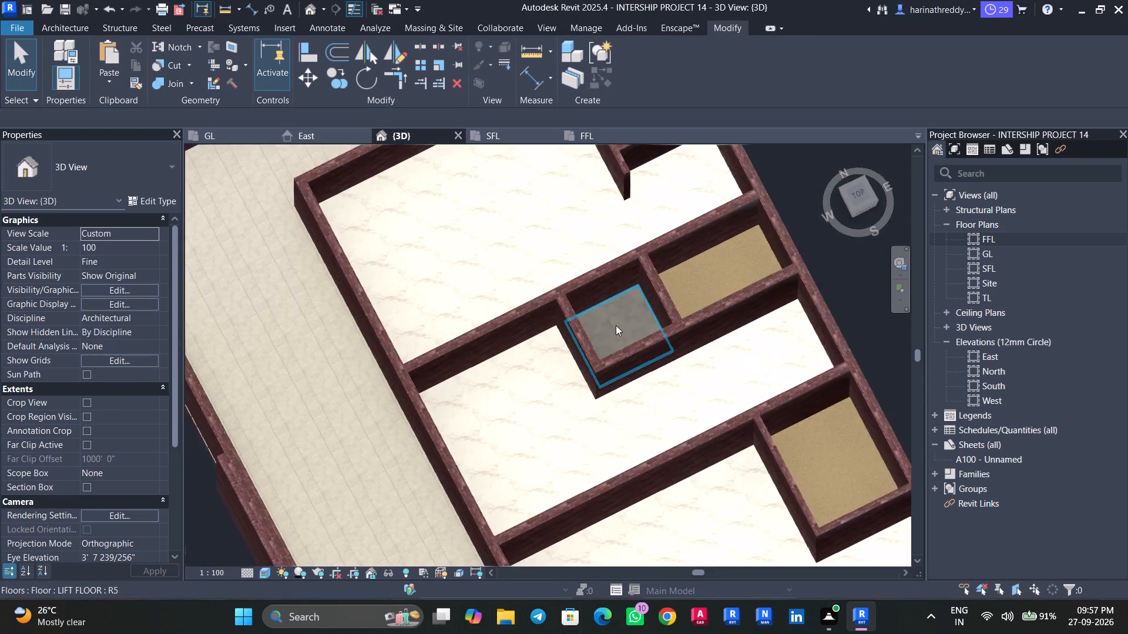
scroll(616, 325, up, 2)
click(790, 257)
scroll(785, 263, down, 3)
middle_drag(784, 265, 624, 270)
scroll(624, 270, down, 4)
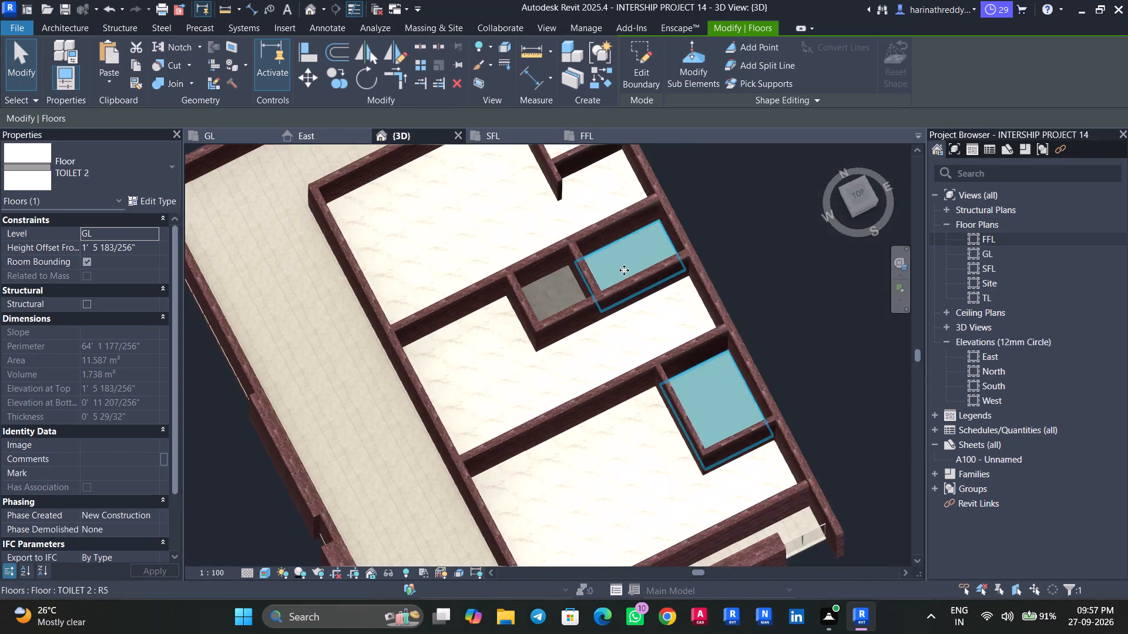
click(147, 166)
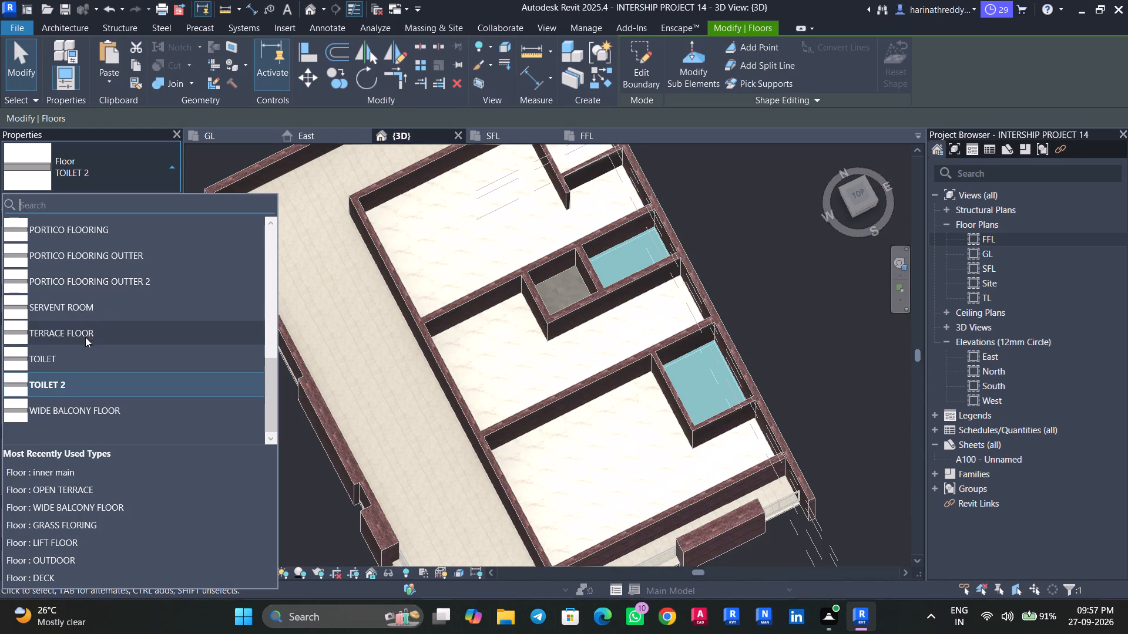
click(80, 365)
key(Escape)
key(Escape)
scroll(717, 387, up, 5)
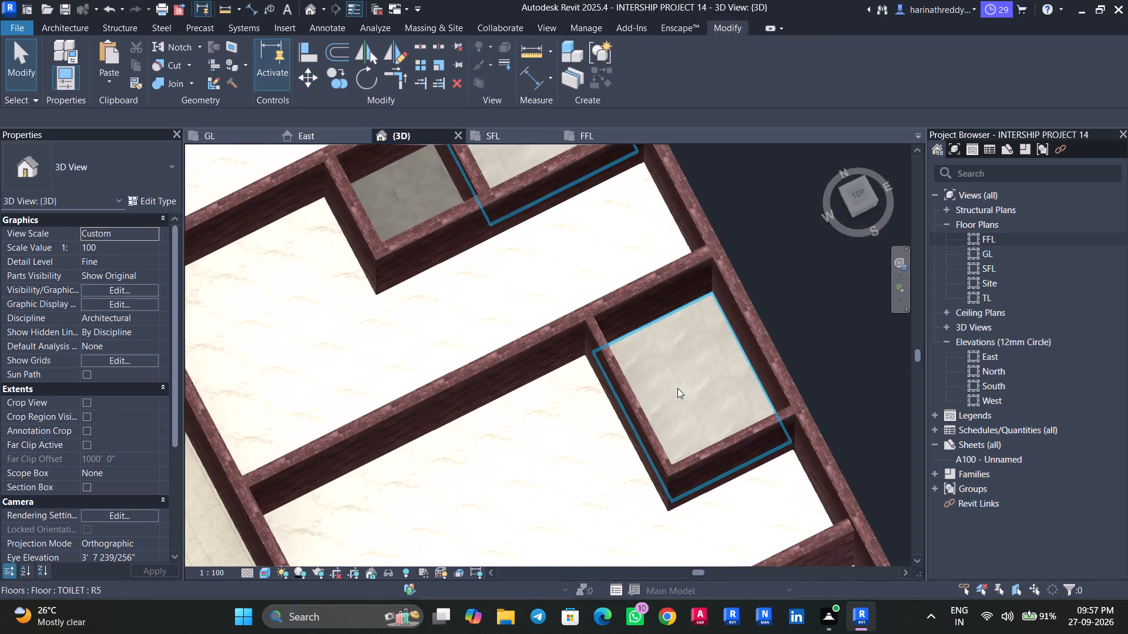
Examine the open terrace edge and all three floor blocks of the 3D model from several angles.
scroll(674, 385, down, 2)
scroll(674, 385, up, 1)
scroll(674, 385, down, 6)
shift+middle_drag(549, 426, 580, 349)
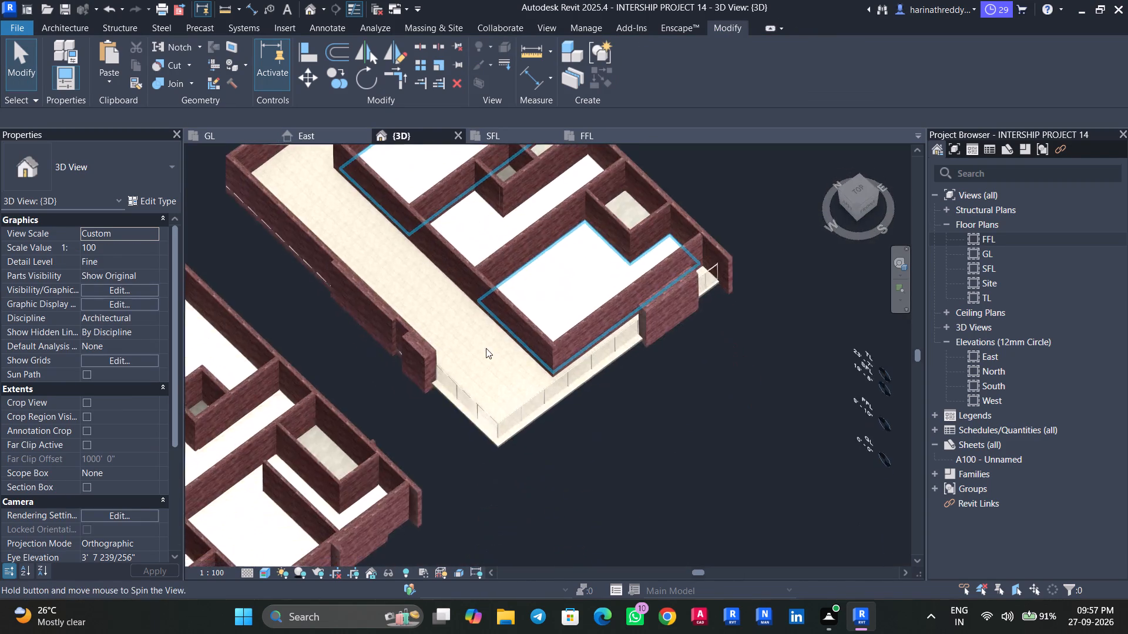
scroll(445, 347, up, 11)
scroll(489, 373, down, 9)
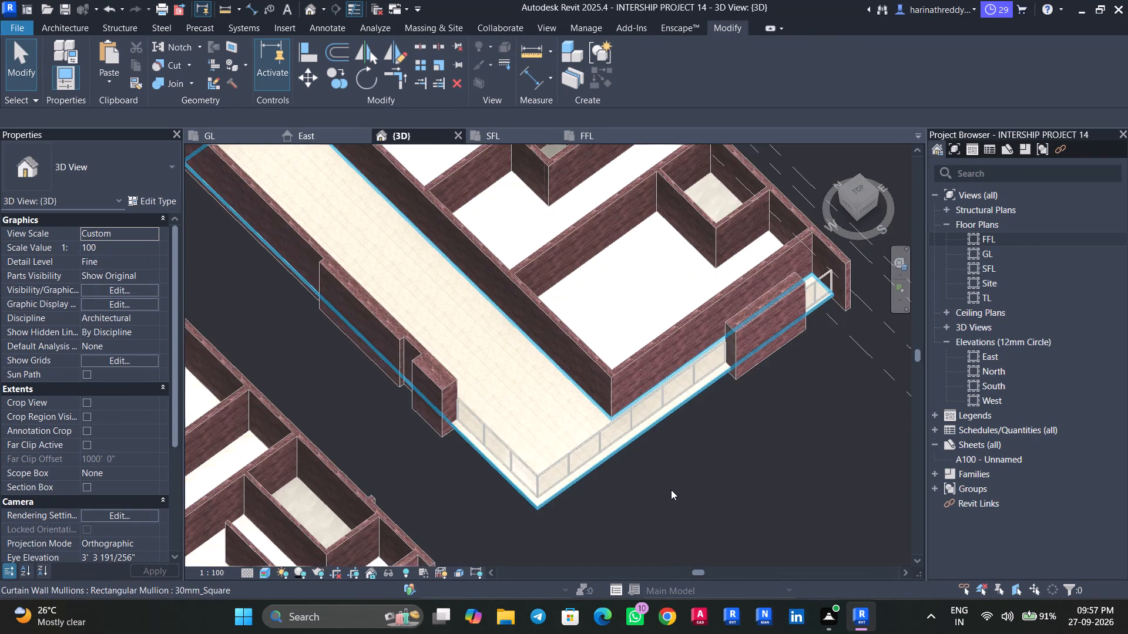
scroll(671, 490, down, 2)
shift+middle_drag(671, 493, 680, 341)
scroll(680, 341, up, 1)
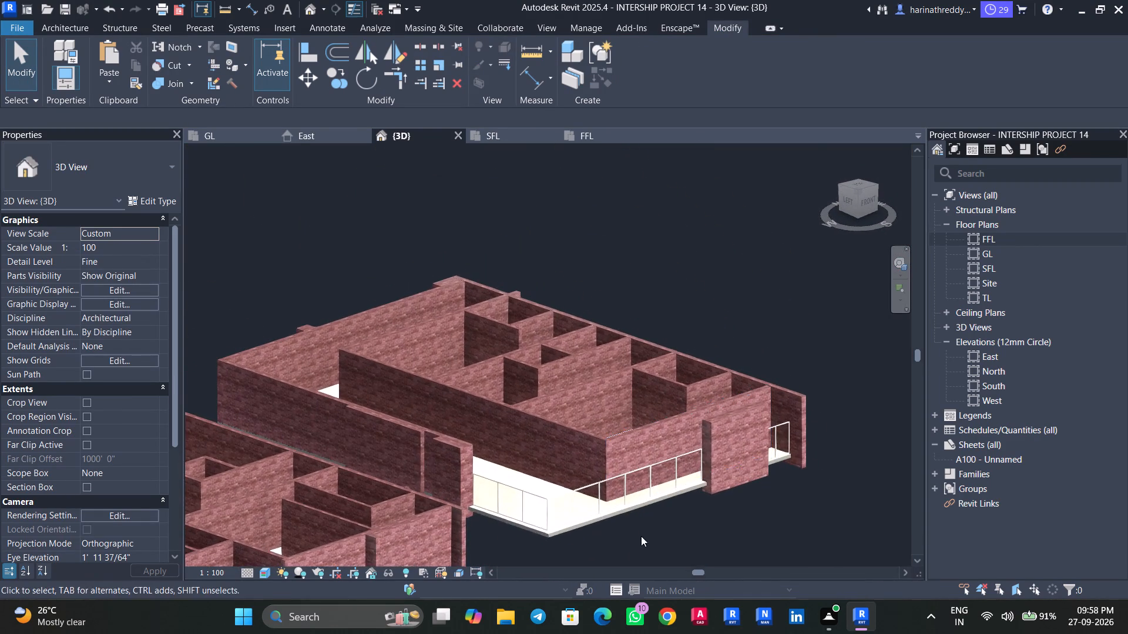
middle_drag(640, 536, 855, 351)
scroll(762, 428, down, 1)
scroll(762, 428, up, 1)
scroll(762, 428, down, 5)
shift+middle_drag(717, 437, 629, 470)
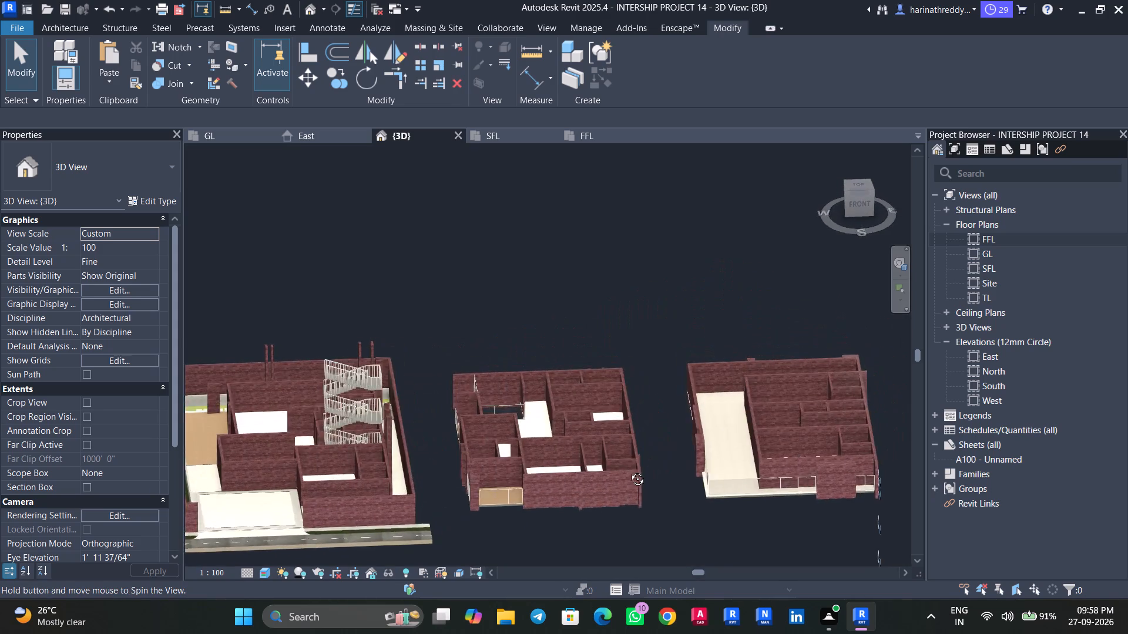
shift+middle_drag(629, 470, 673, 503)
middle_drag(674, 506, 717, 427)
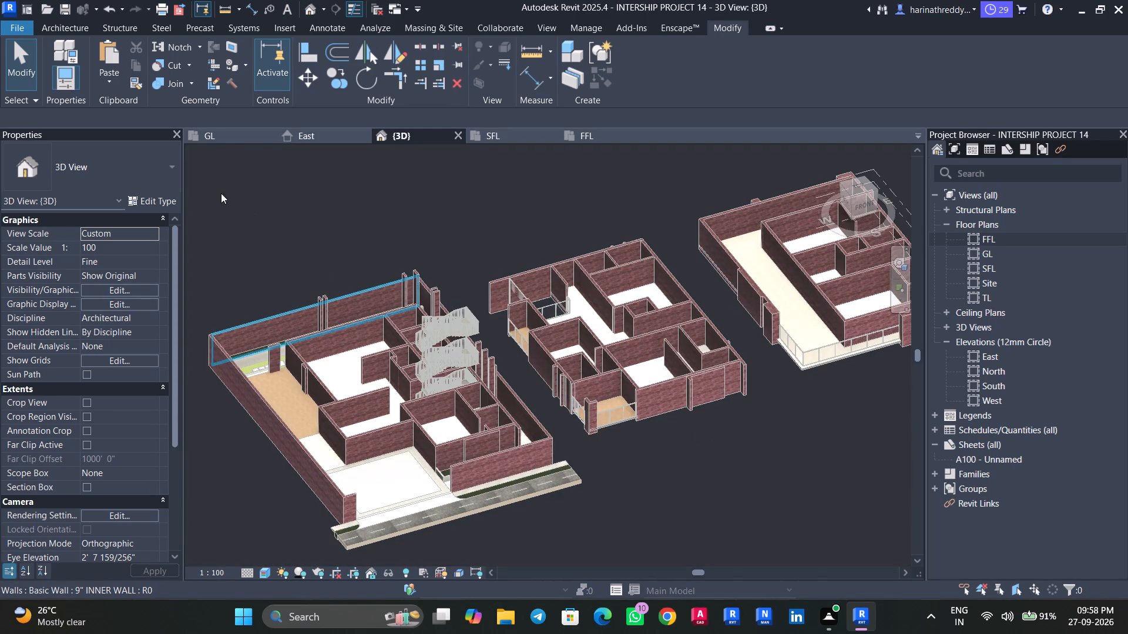
Examine the portico entrance and Bed Room-1 surroundings on the GL plan, comparing them with the portico in 3D.
click(223, 136)
scroll(374, 338, up, 1)
scroll(374, 338, down, 6)
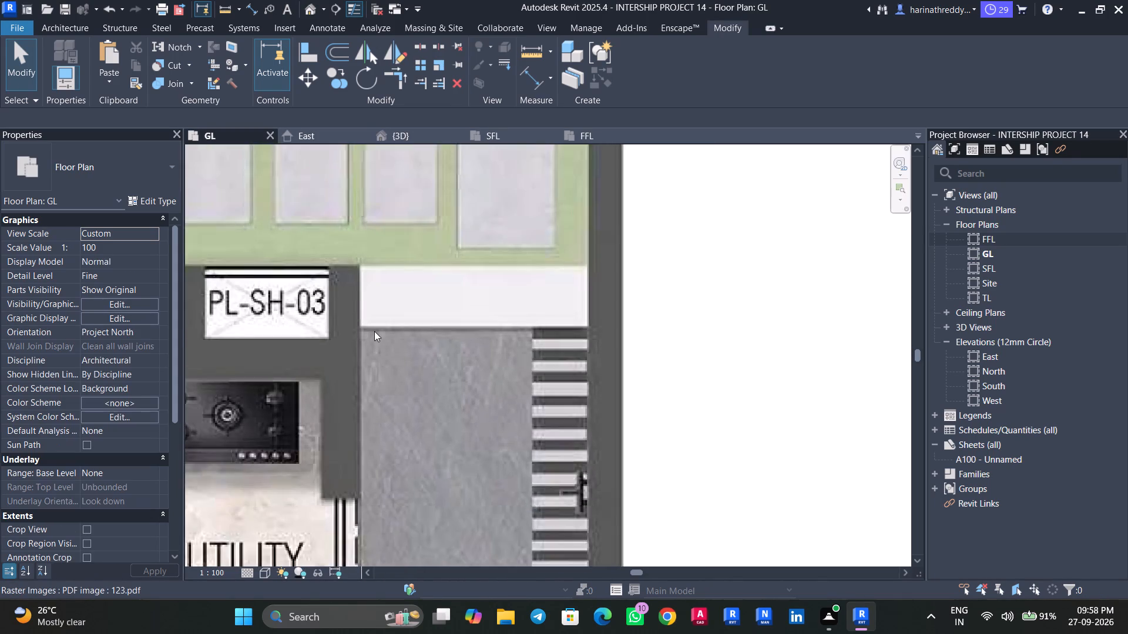
scroll(374, 331, down, 14)
middle_drag(375, 350, 523, 271)
scroll(334, 402, up, 3)
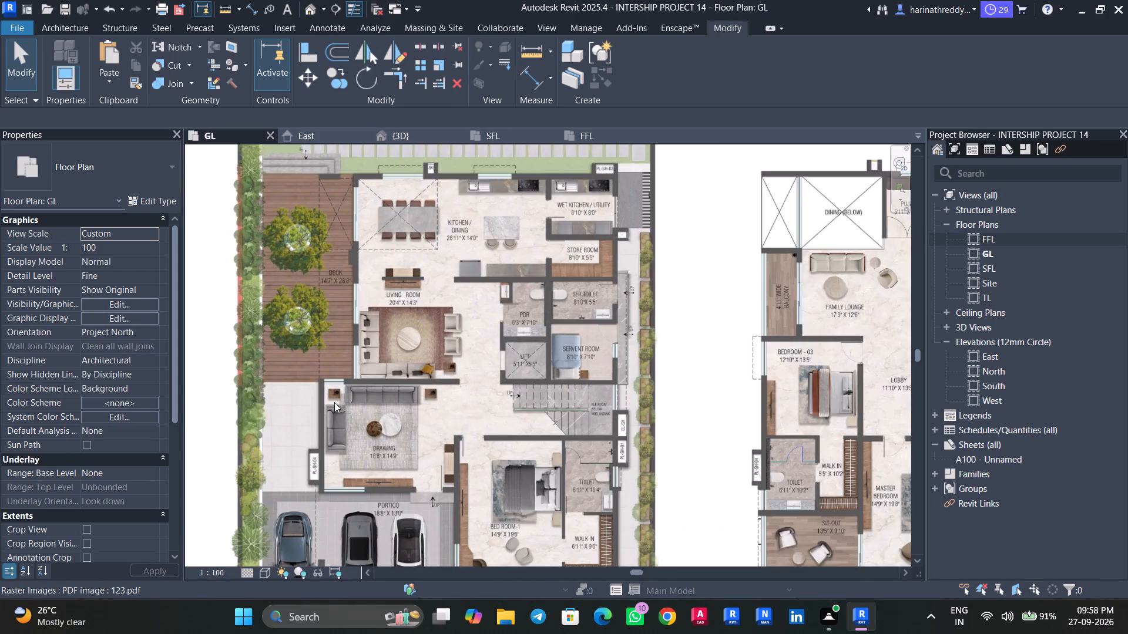
scroll(334, 402, up, 3)
middle_drag(334, 409, 329, 255)
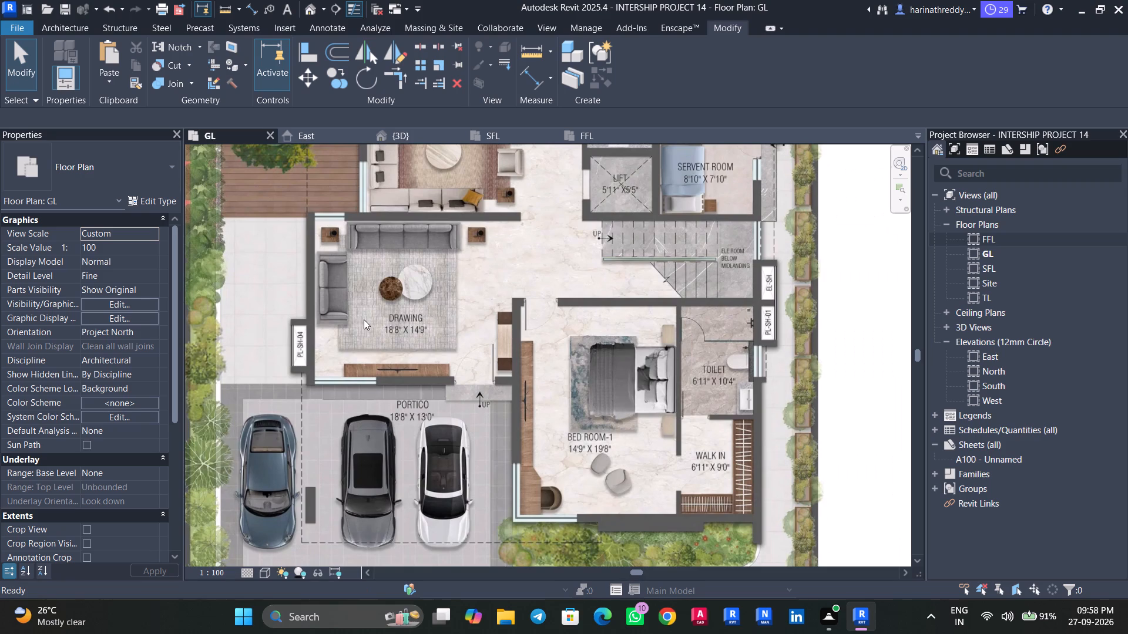
scroll(532, 480, up, 6)
middle_drag(529, 477, 498, 352)
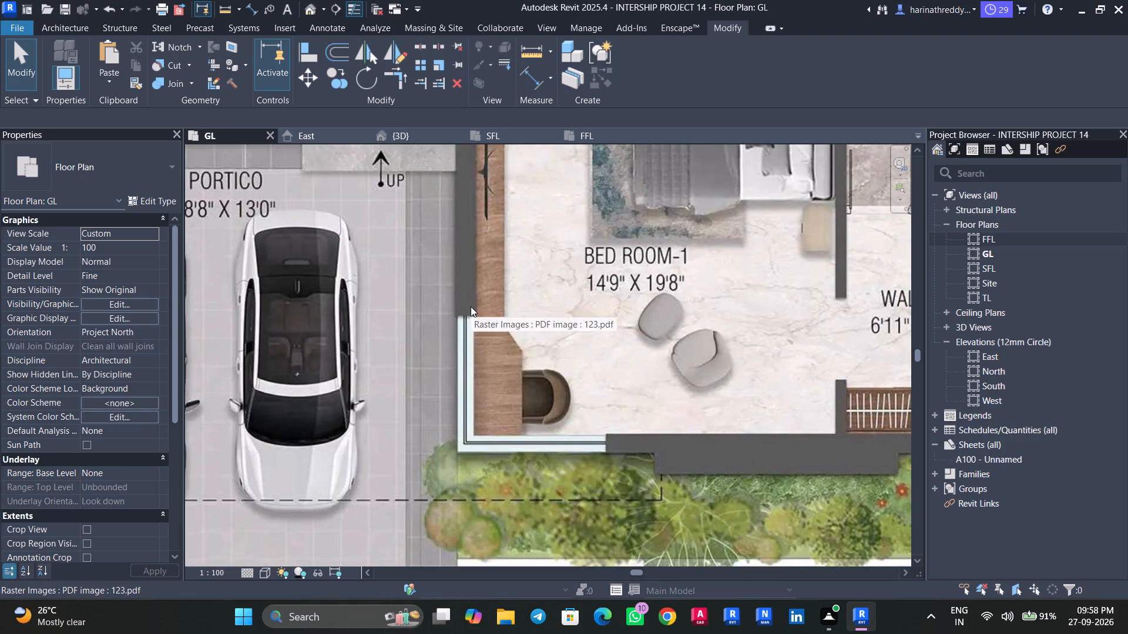
scroll(489, 385, down, 2)
scroll(489, 385, up, 1)
scroll(465, 393, down, 3)
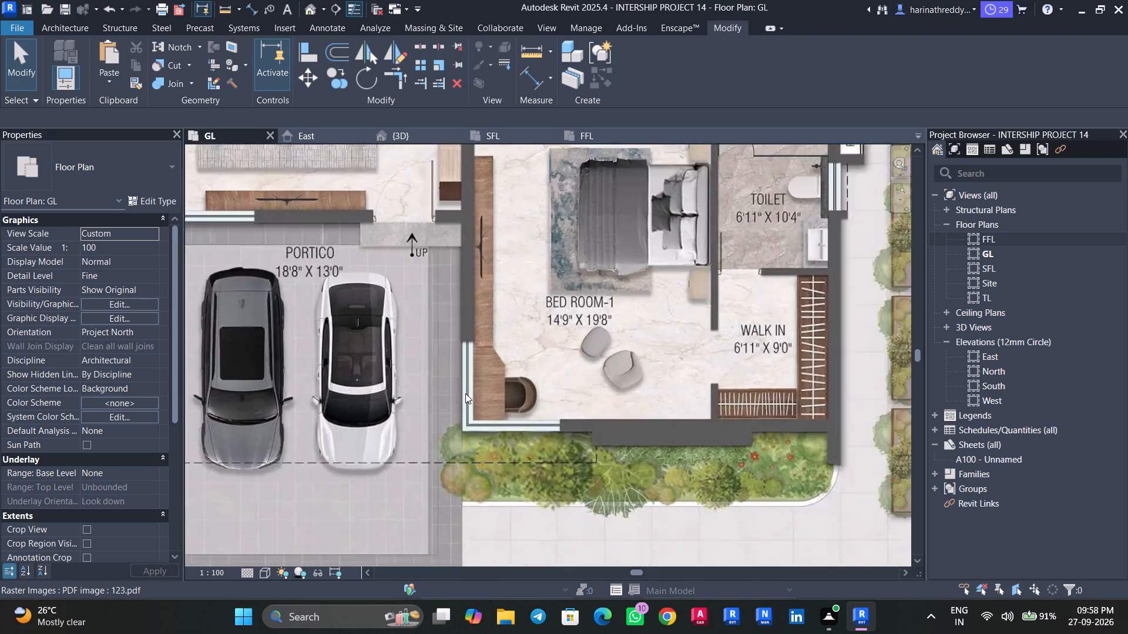
scroll(465, 393, down, 1)
scroll(466, 392, up, 3)
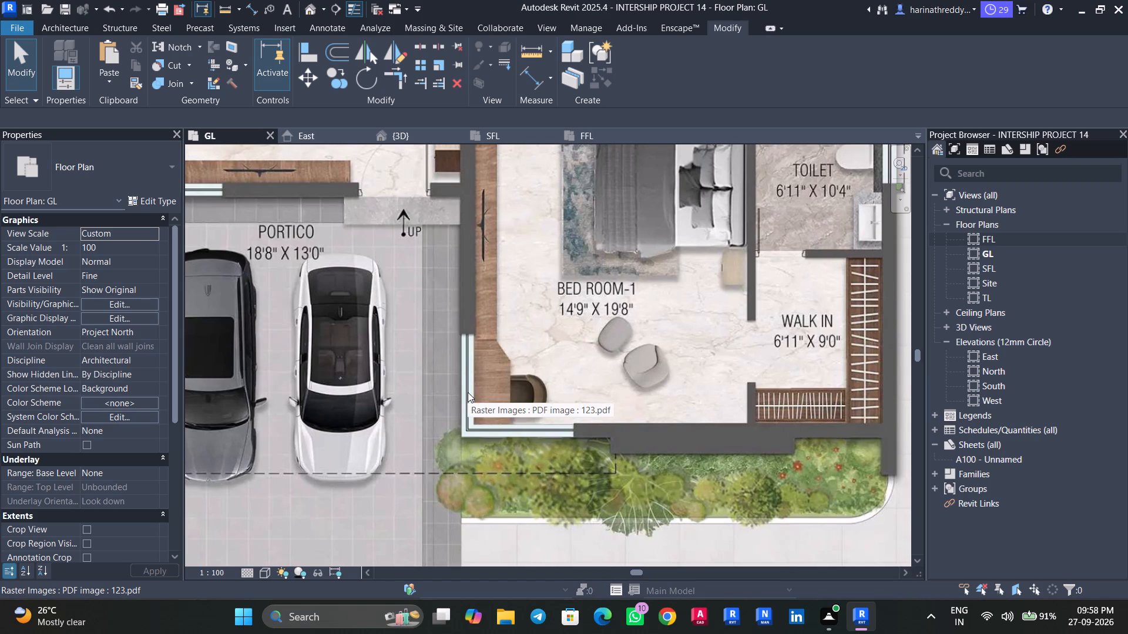
scroll(468, 392, down, 4)
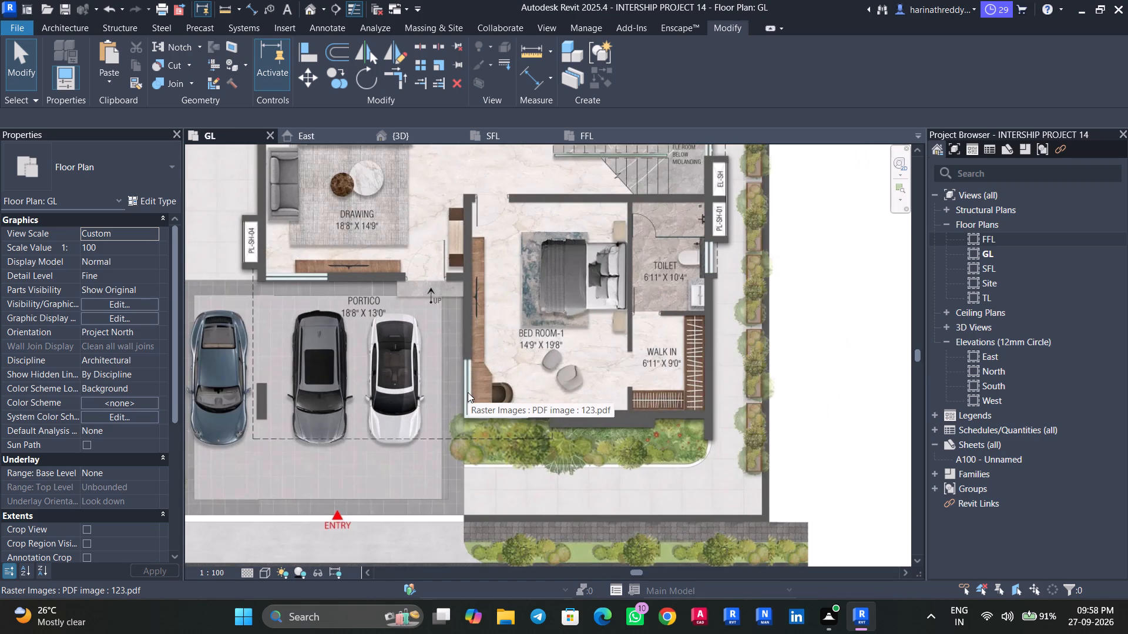
middle_drag(468, 393, 487, 471)
scroll(487, 471, down, 1)
scroll(449, 347, up, 4)
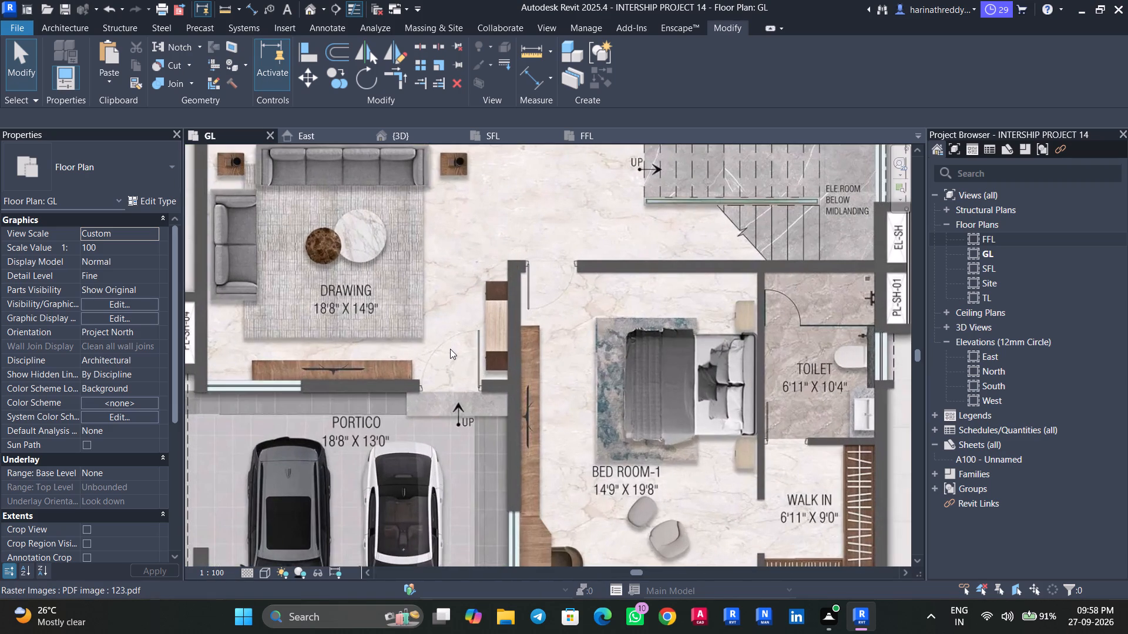
scroll(439, 440, up, 4)
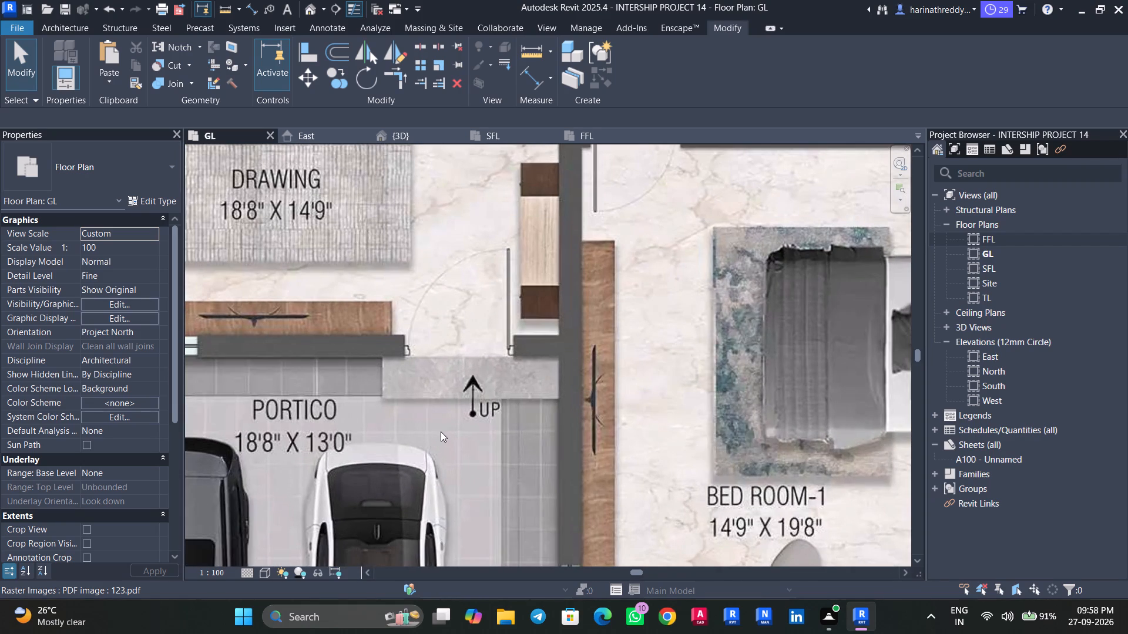
click(410, 137)
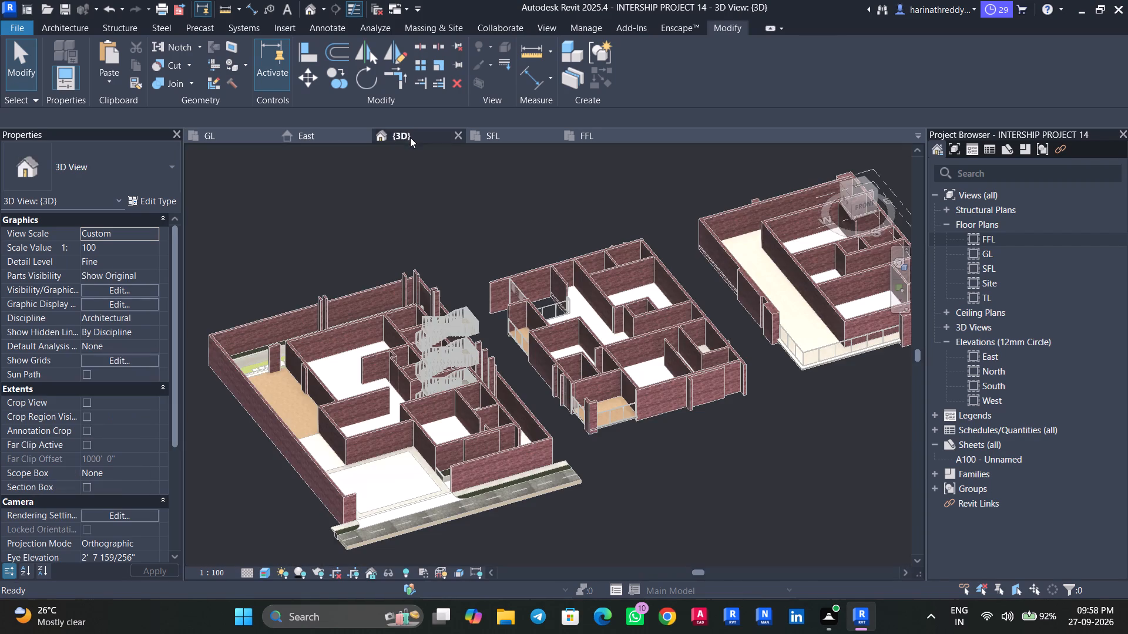
scroll(391, 455, up, 12)
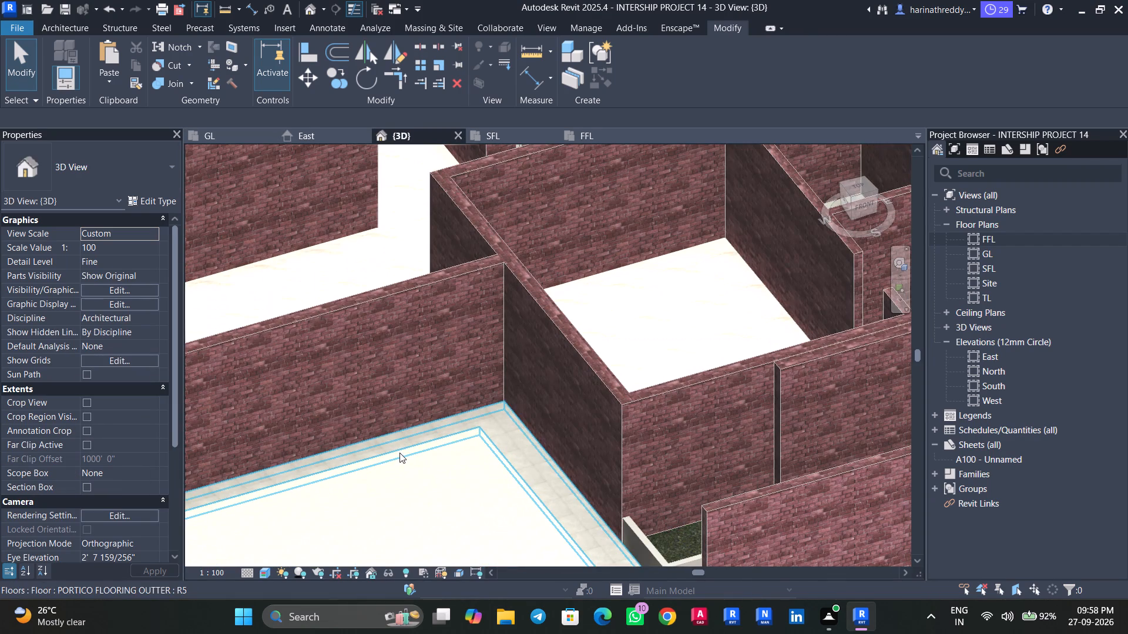
click(229, 132)
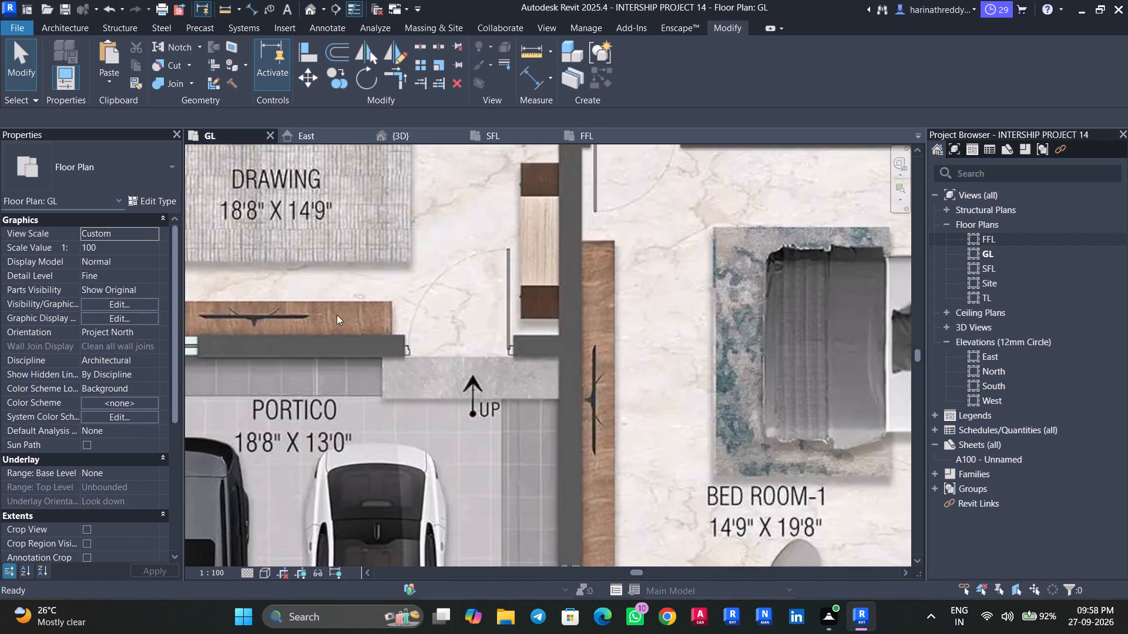
scroll(428, 404, down, 9)
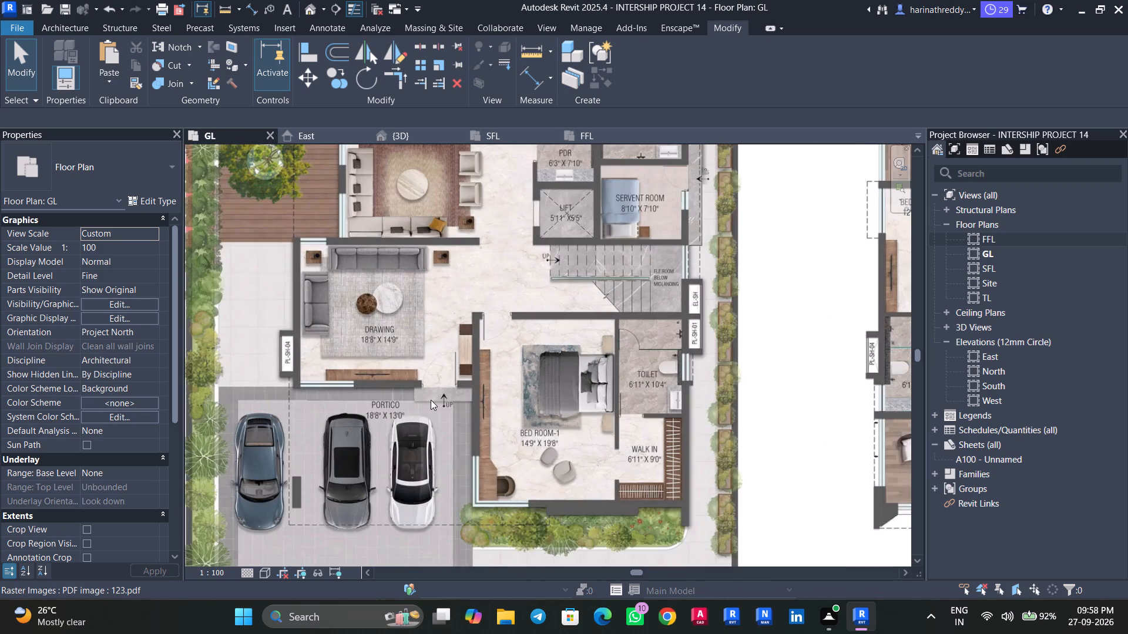
Open the in-place stairs model at the deck's garden-side steps for editing on the GL plan.
middle_drag(425, 399, 451, 440)
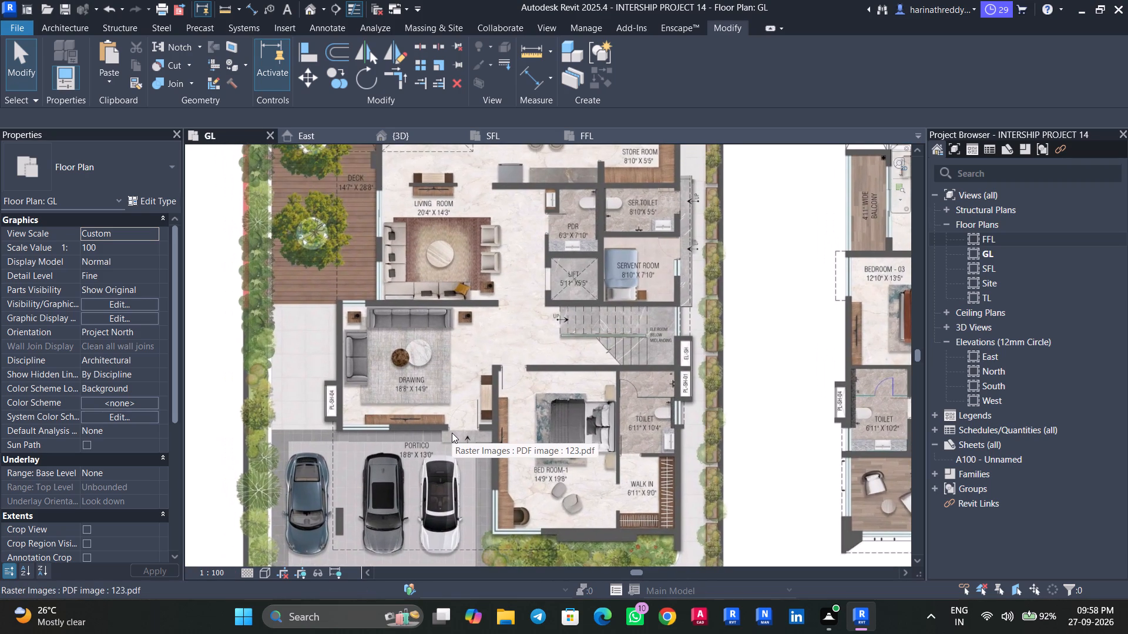
middle_drag(408, 261, 449, 383)
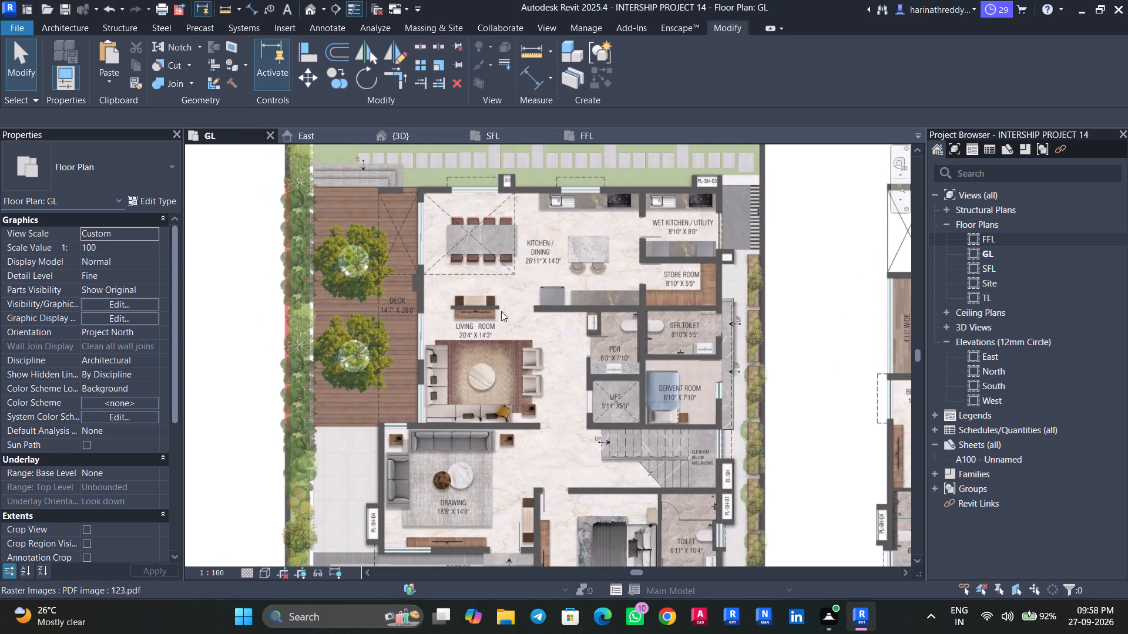
middle_drag(495, 308, 516, 383)
scroll(355, 244, up, 4)
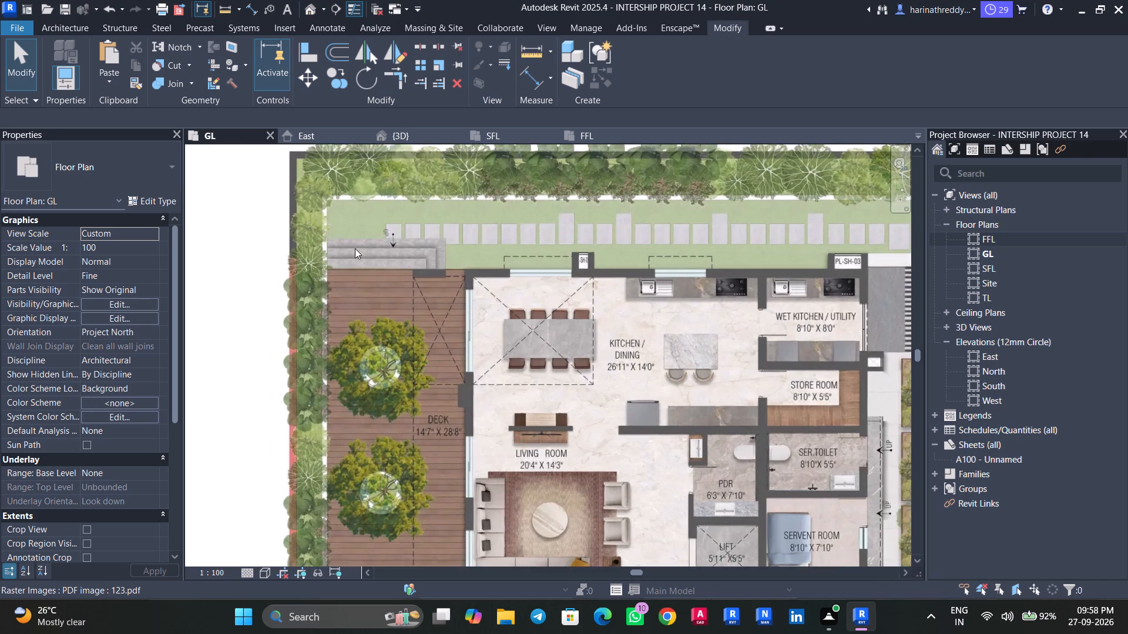
scroll(355, 248, up, 1)
key(Tab)
click(358, 257)
click(636, 67)
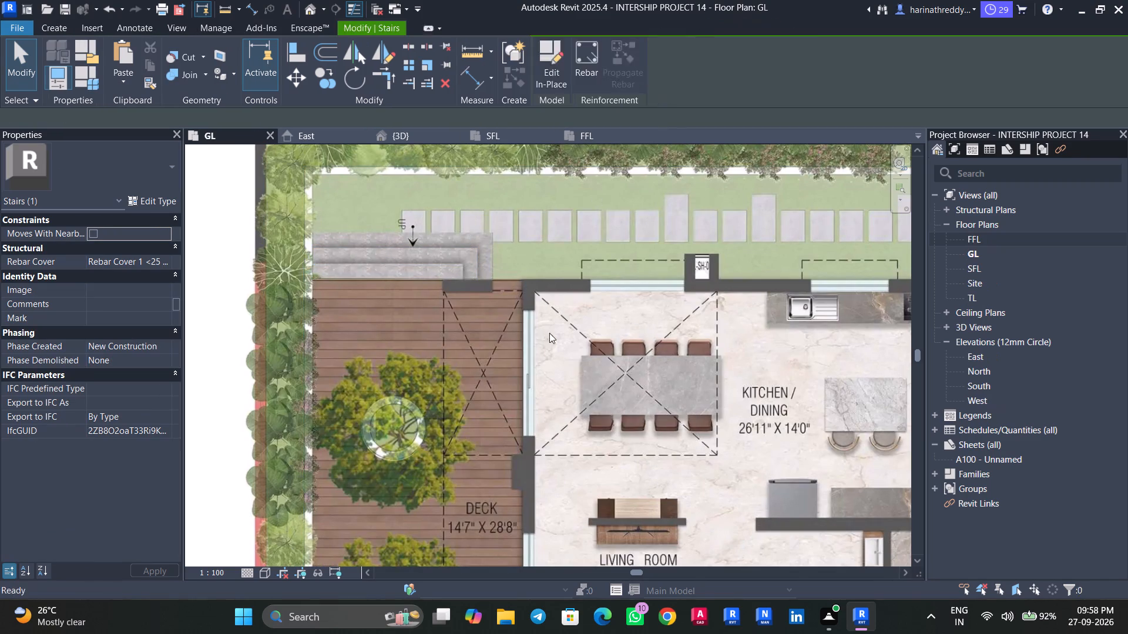
Start an extrusion and sketch a rectangle about 1'-6" deep over the portico entrance step marked UP, ending at the bedroom wall.
scroll(546, 336, down, 8)
middle_drag(572, 403, 440, 167)
click(66, 32)
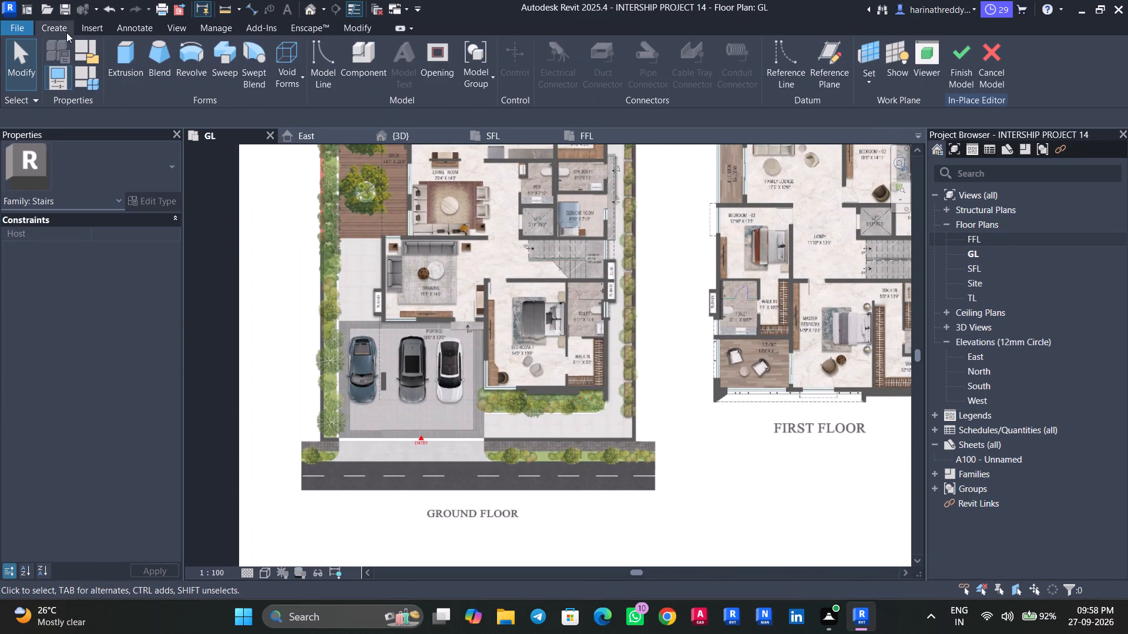
click(113, 51)
scroll(464, 336, up, 17)
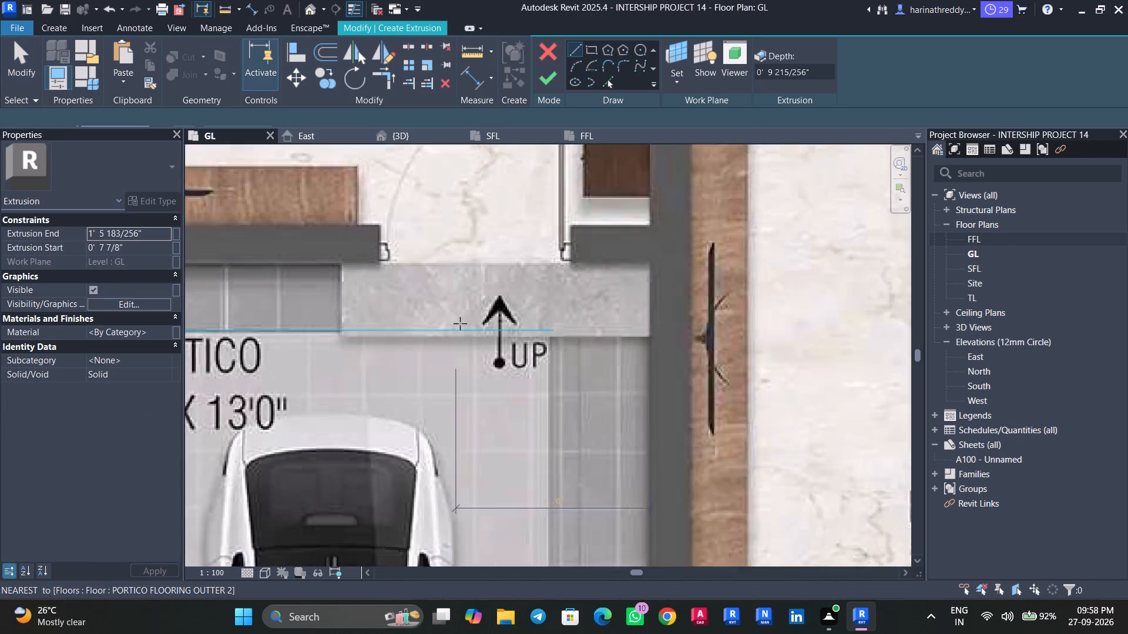
click(674, 339)
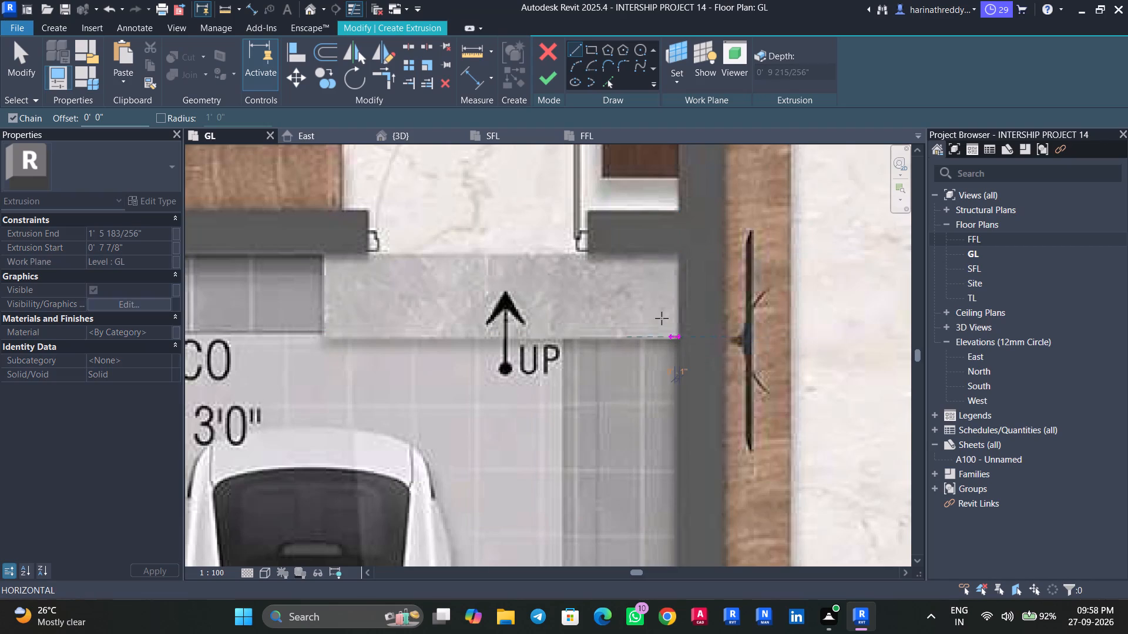
click(593, 50)
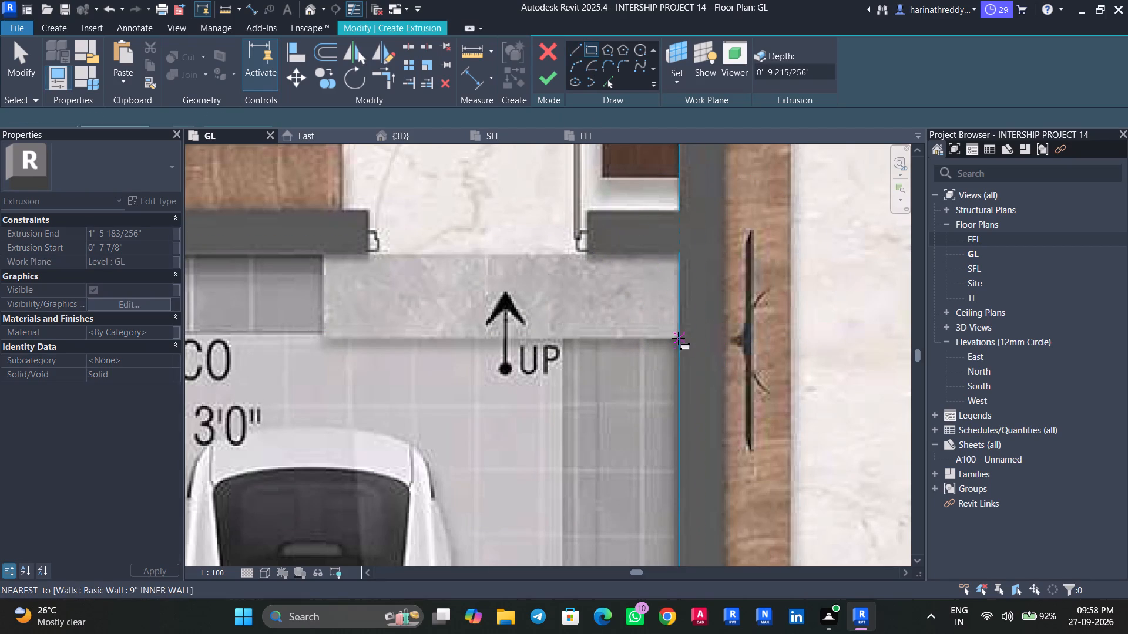
click(678, 338)
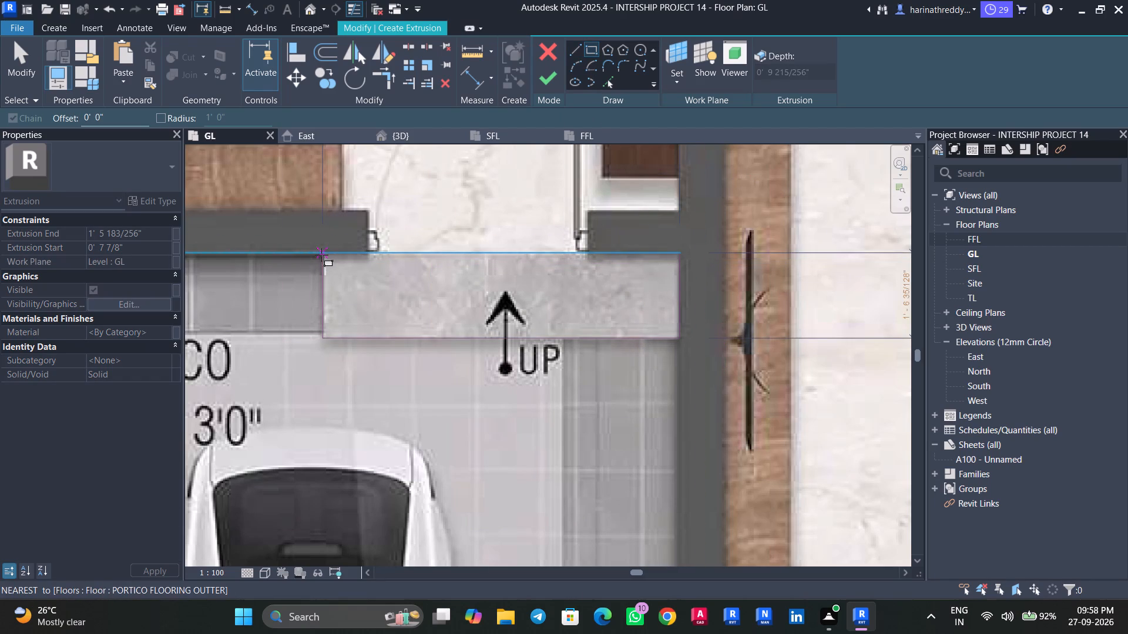
scroll(321, 255, up, 4)
click(324, 255)
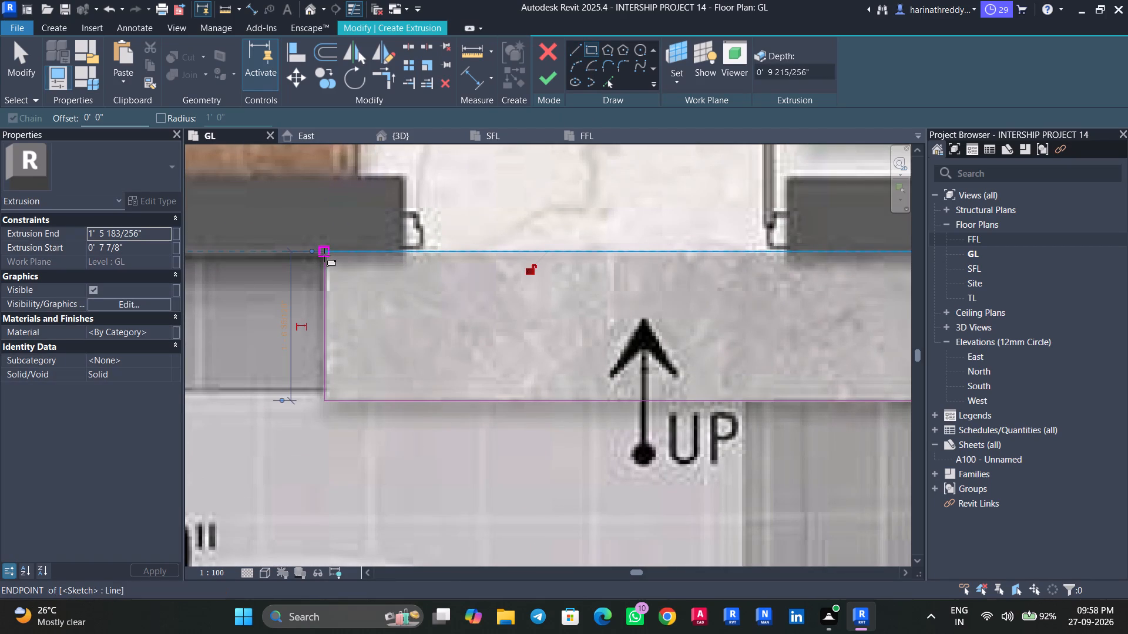
key(Escape)
key(Escape)
scroll(412, 345, down, 7)
Set the entrance step's extrusion start to 450 mm and extrusion end to 600 mm.
click(158, 250)
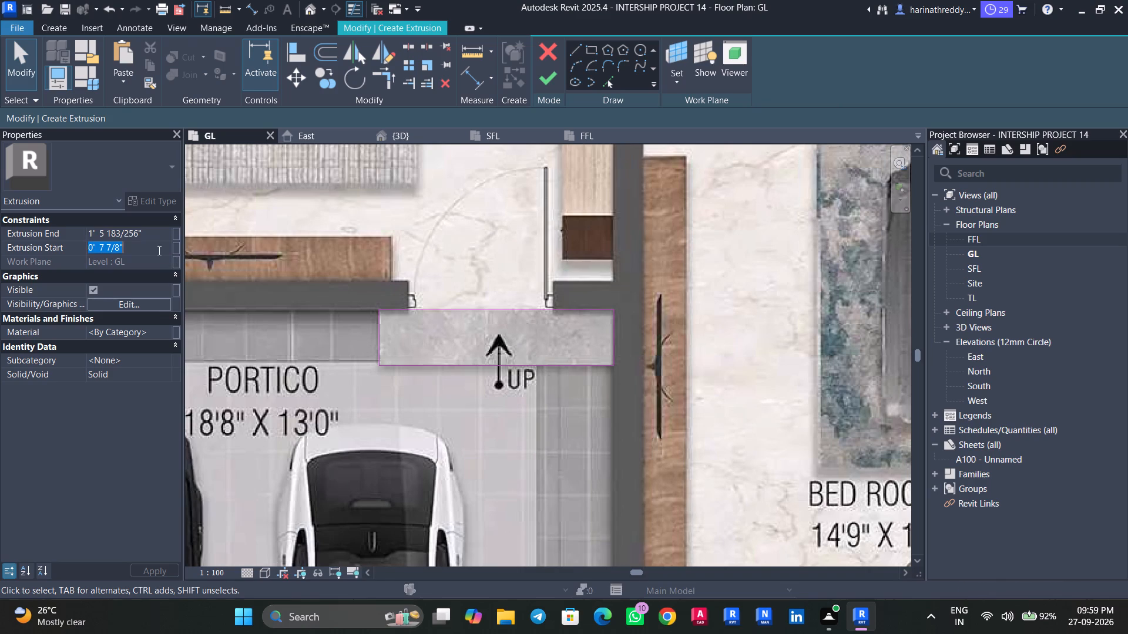
text(450MM)
key(Return)
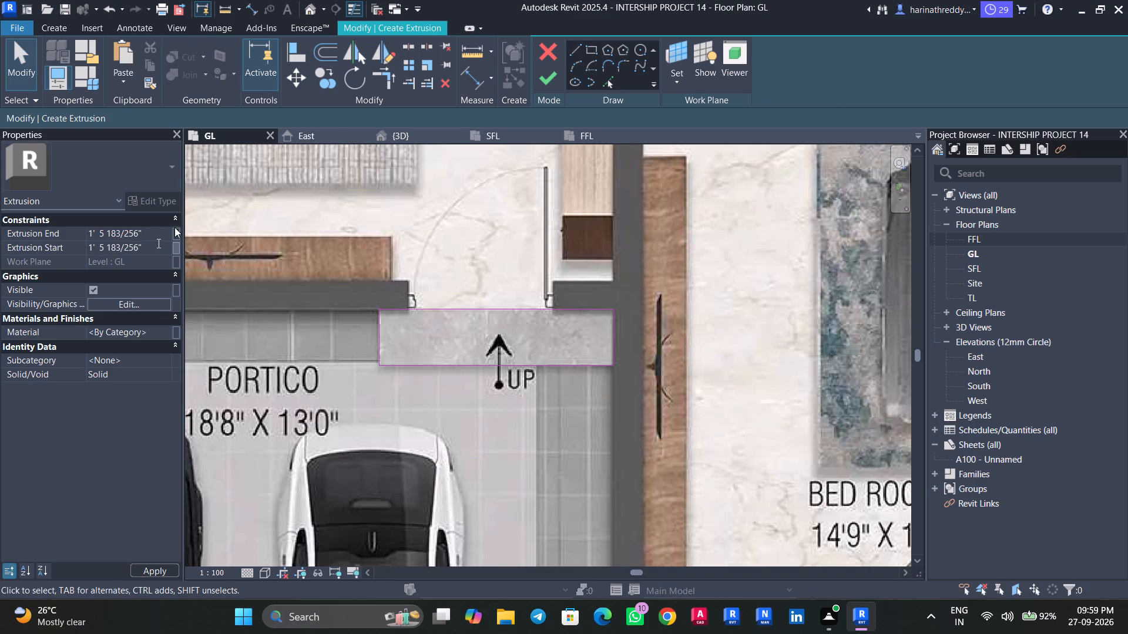
click(160, 232)
text(600MM)
key(Return)
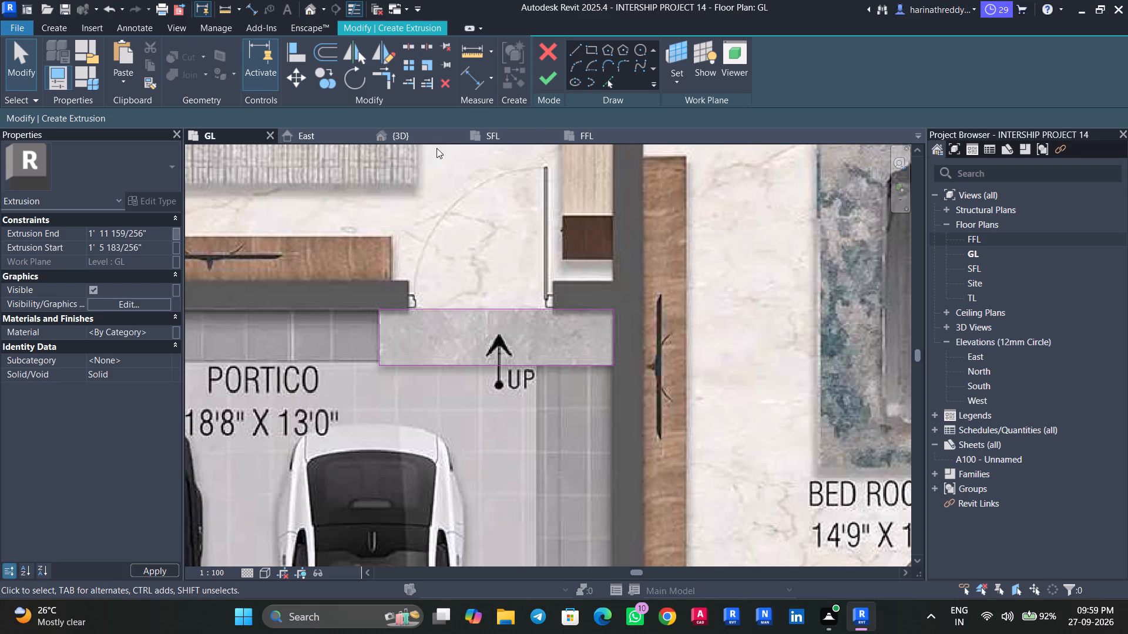
Complete the portico entrance step's extrusion, check it in 3D, and finish the in-place stairs model.
click(545, 76)
click(411, 136)
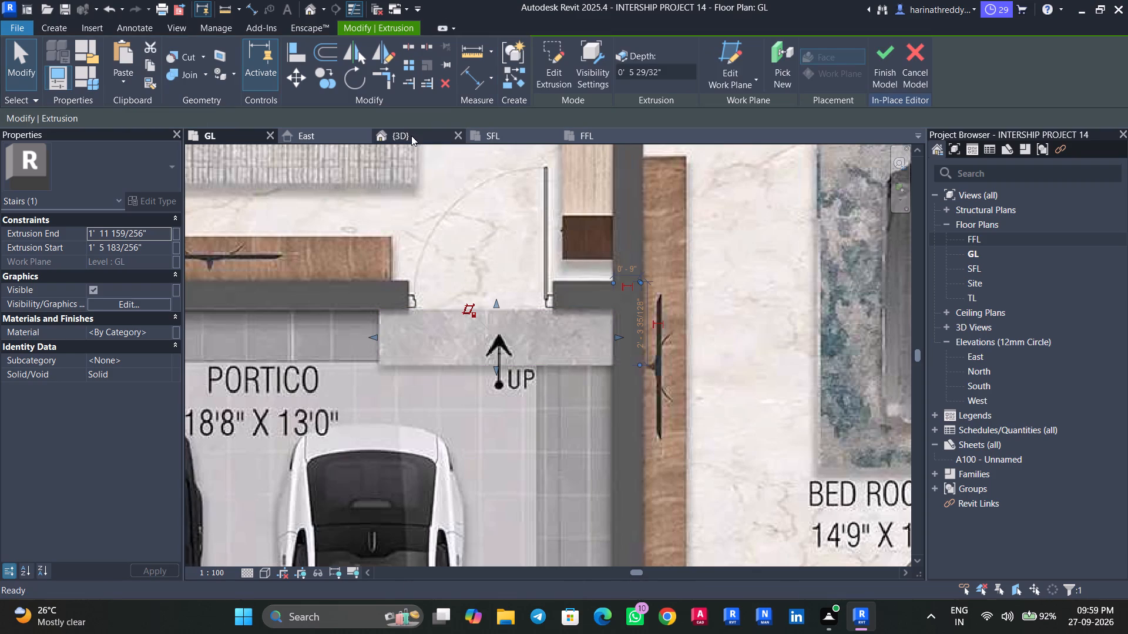
key(Escape)
scroll(380, 464, down, 5)
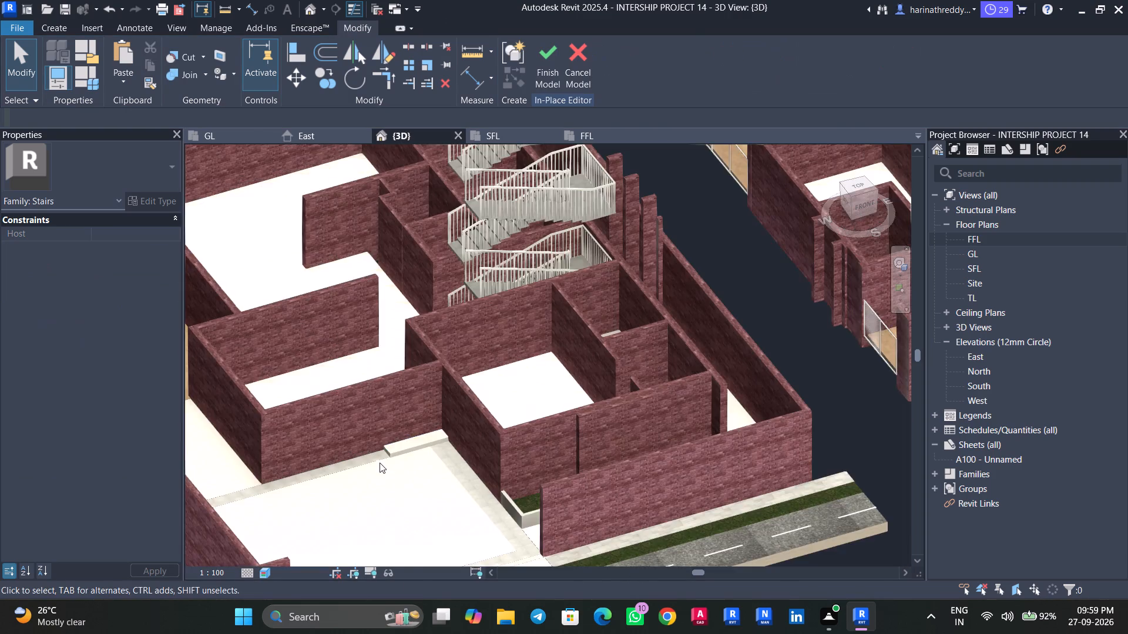
shift+middle_drag(380, 461, 421, 545)
click(481, 534)
shift+middle_drag(415, 405, 412, 421)
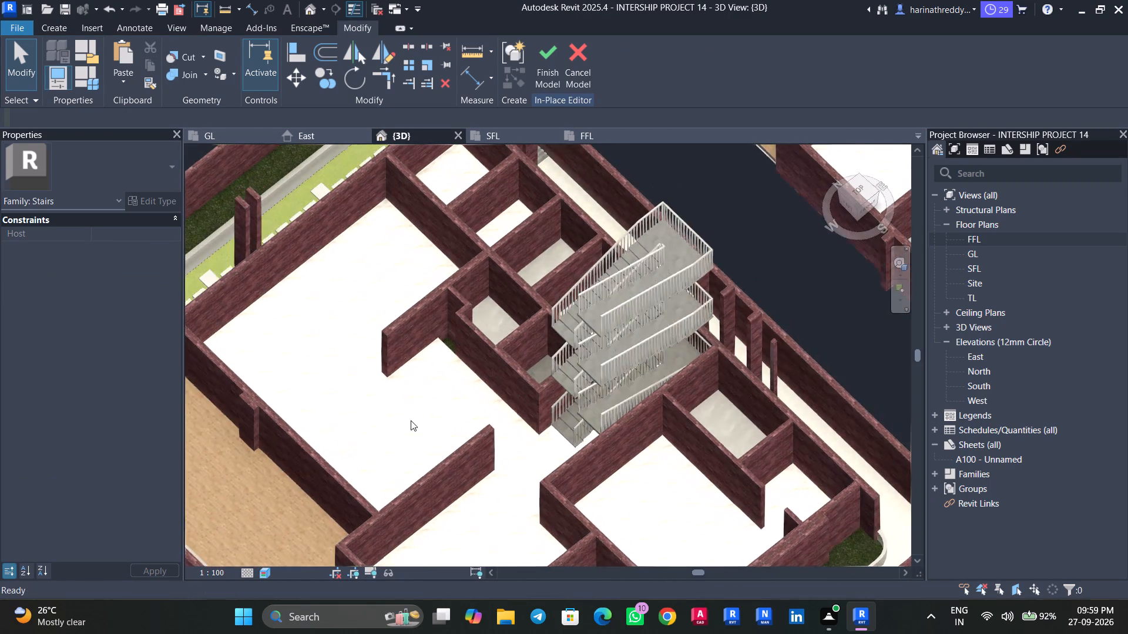
click(559, 74)
Set the inner main floor's height offset from level GL to 600 mm.
click(389, 409)
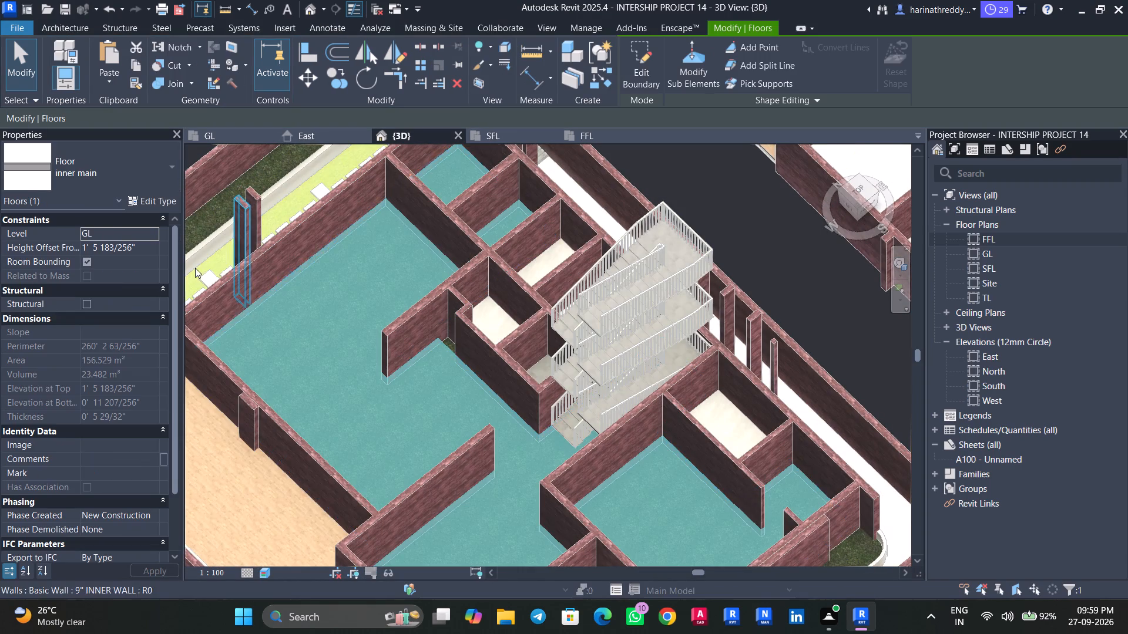
click(146, 247)
text(600MM)
key(Return)
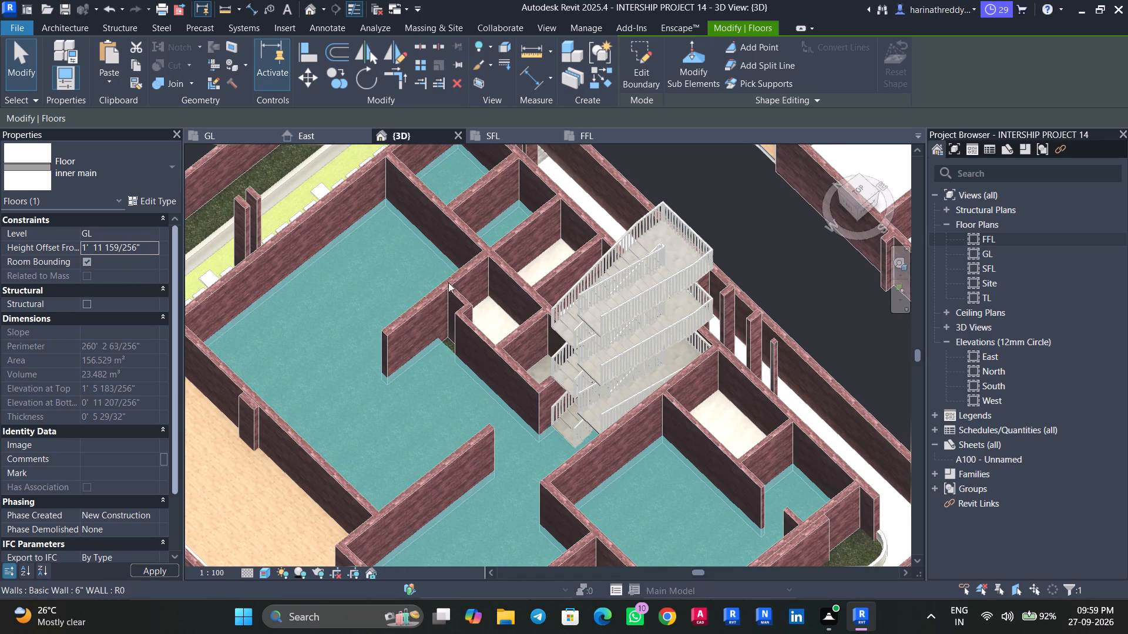
key(Escape)
Set the toilet floor's height offset from level GL to 600 mm.
click(491, 312)
shift+middle_drag(472, 336, 479, 426)
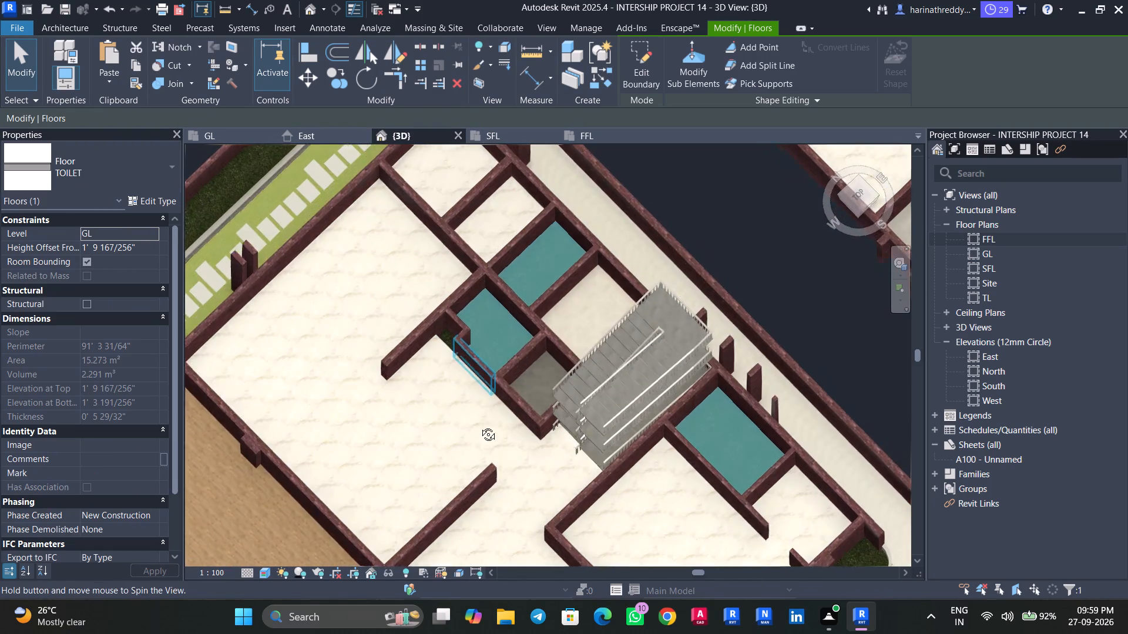
shift+middle_drag(479, 426, 485, 441)
click(148, 248)
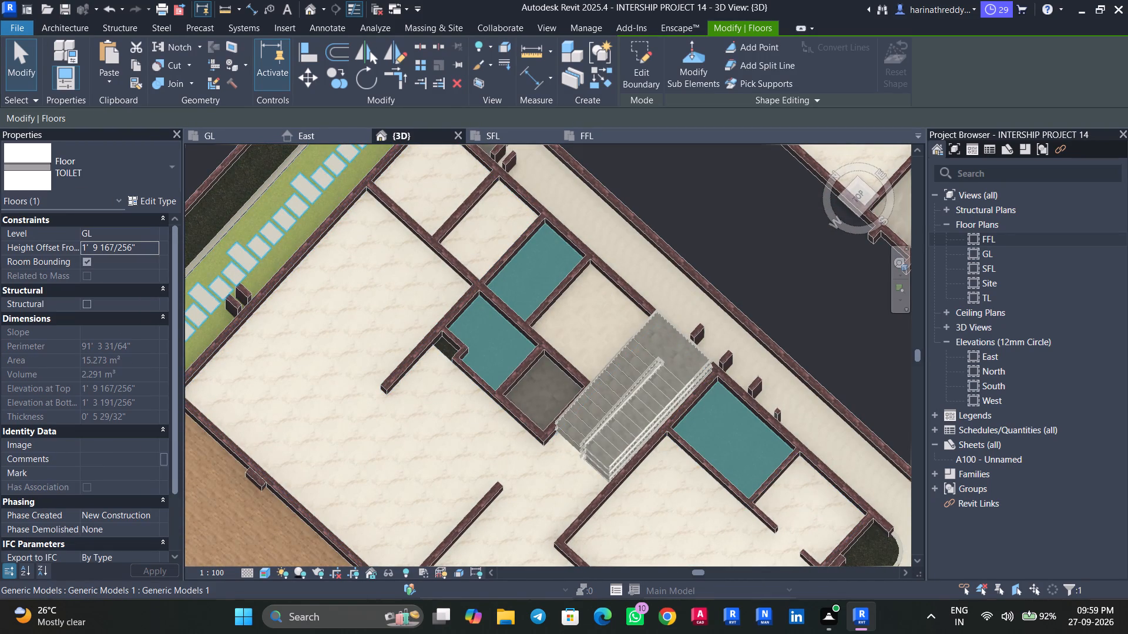
text(600MM)
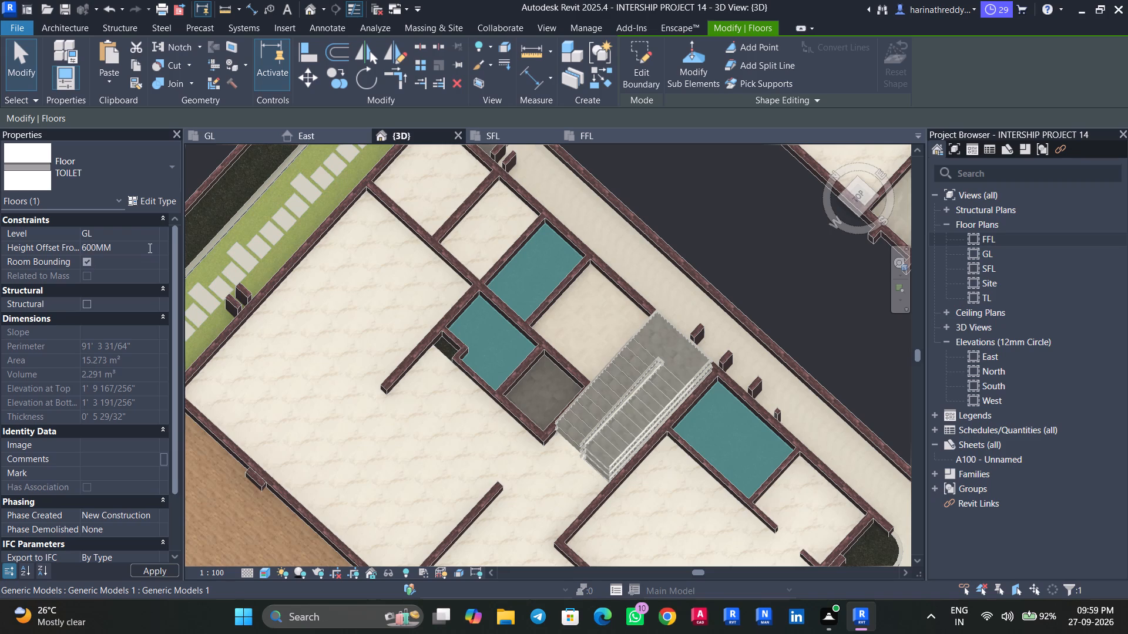
key(Return)
key(Escape)
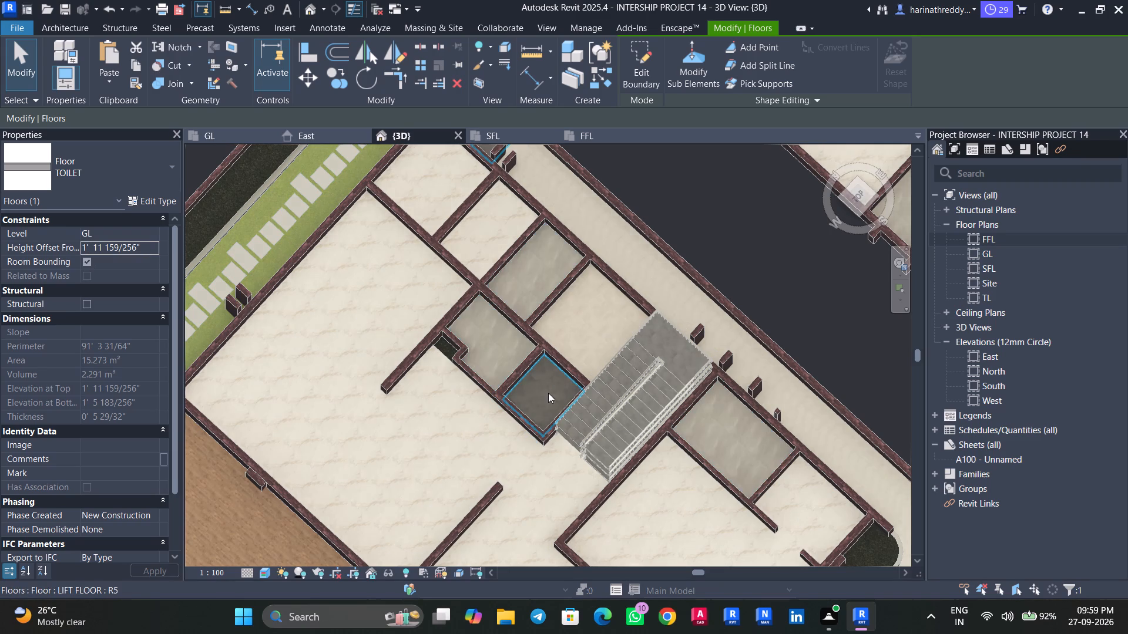
Set the lift floor's height offset from level GL to 600 mm.
click(548, 393)
click(152, 241)
click(150, 245)
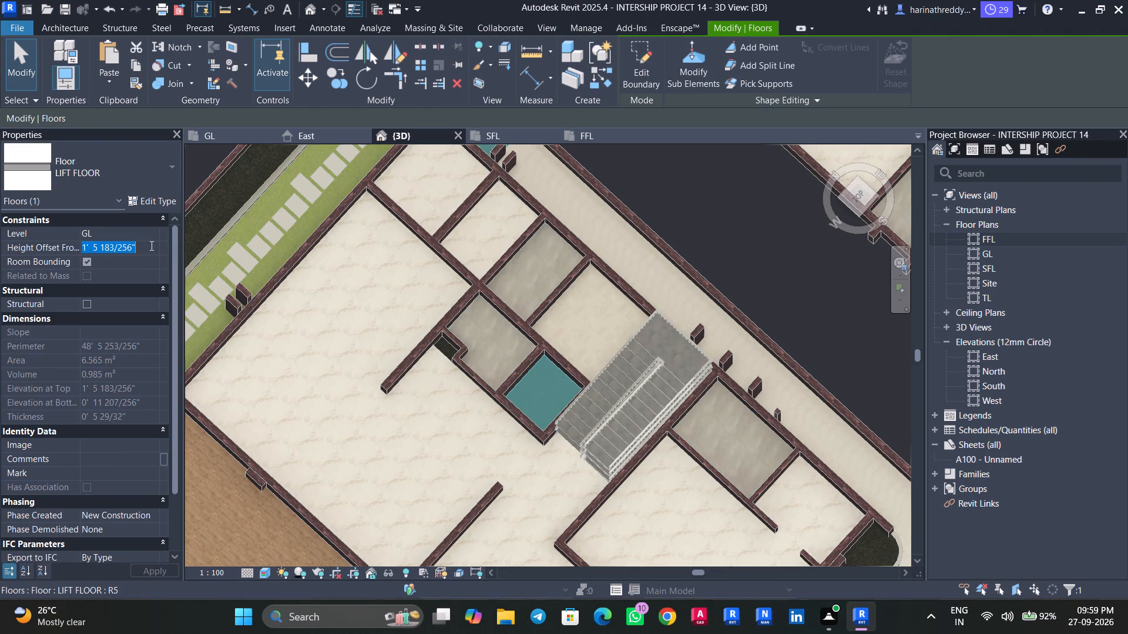
text(60)
text(MM)
key(Return)
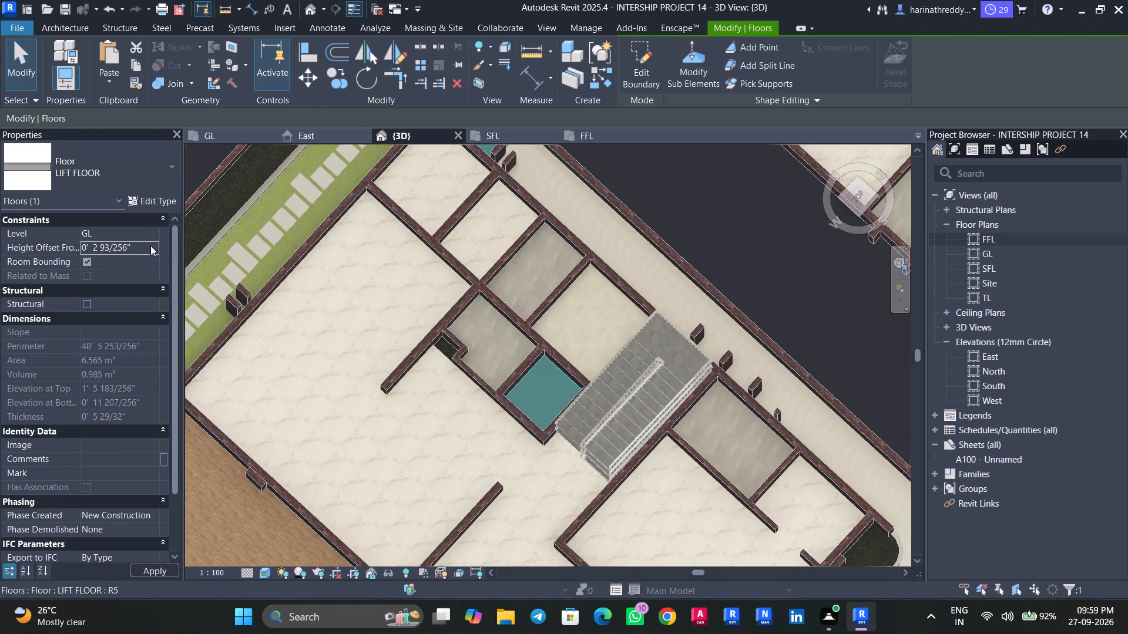
click(150, 245)
text(6000)
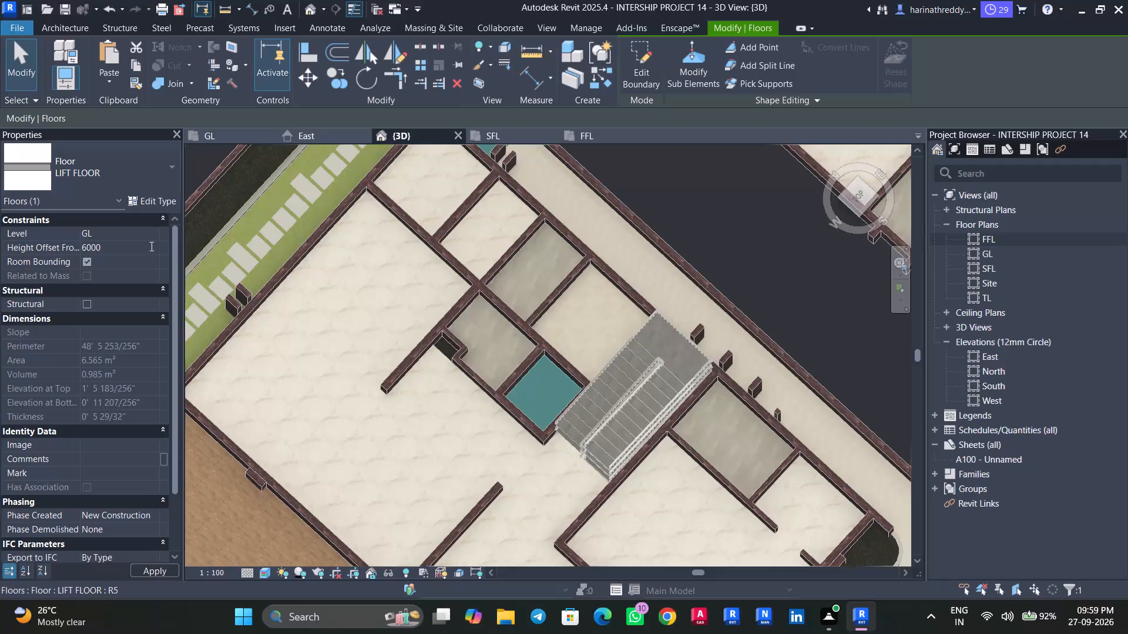
key(BackSpace)
text(MM)
key(Return)
key(Escape)
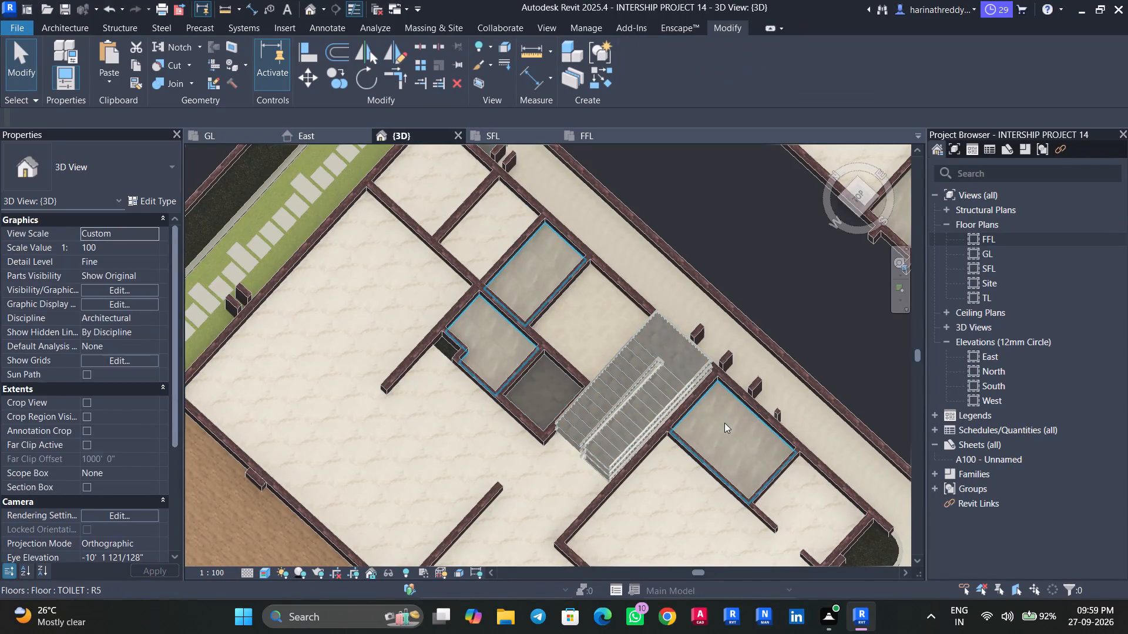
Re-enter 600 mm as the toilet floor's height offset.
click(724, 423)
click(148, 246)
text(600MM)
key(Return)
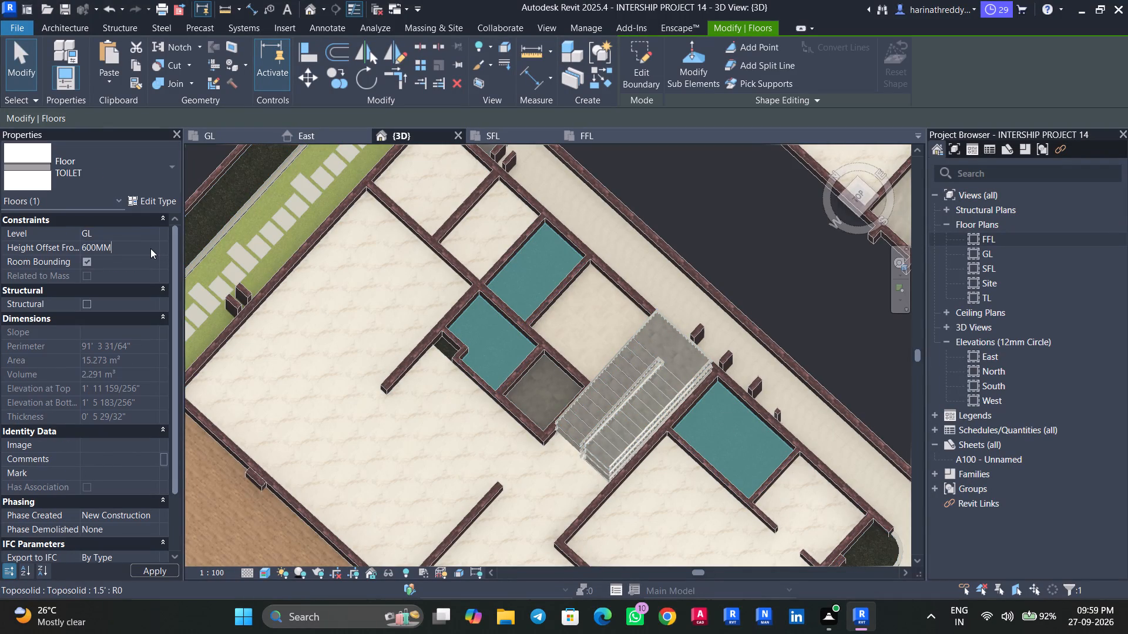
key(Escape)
Set the servant room floor's height offset from level GL to 600 mm.
click(607, 331)
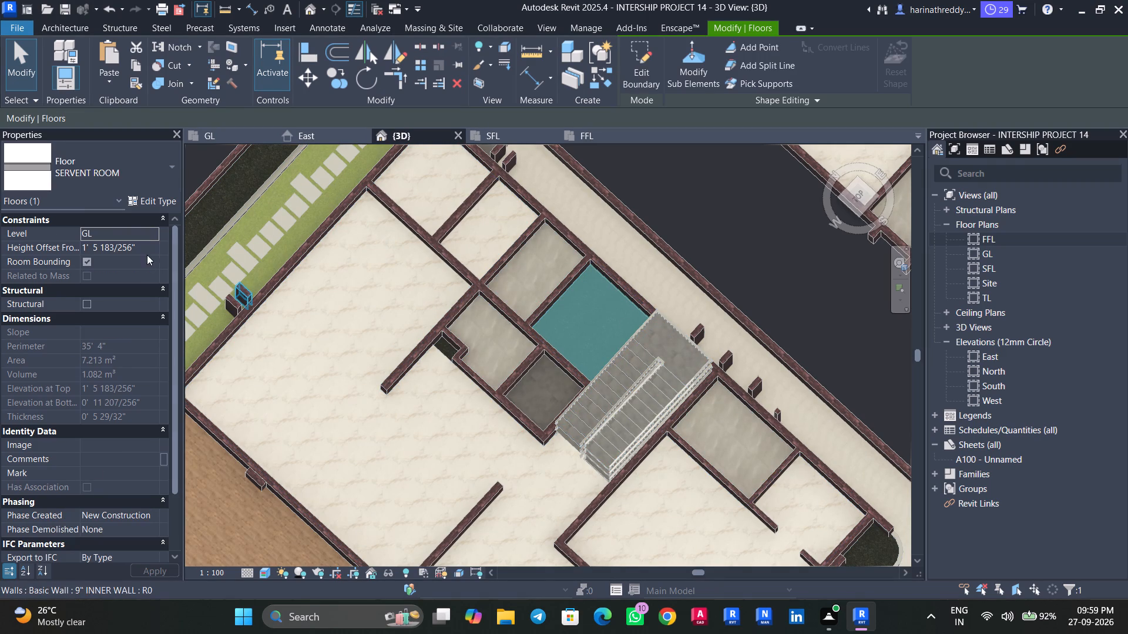
click(146, 251)
text(600)
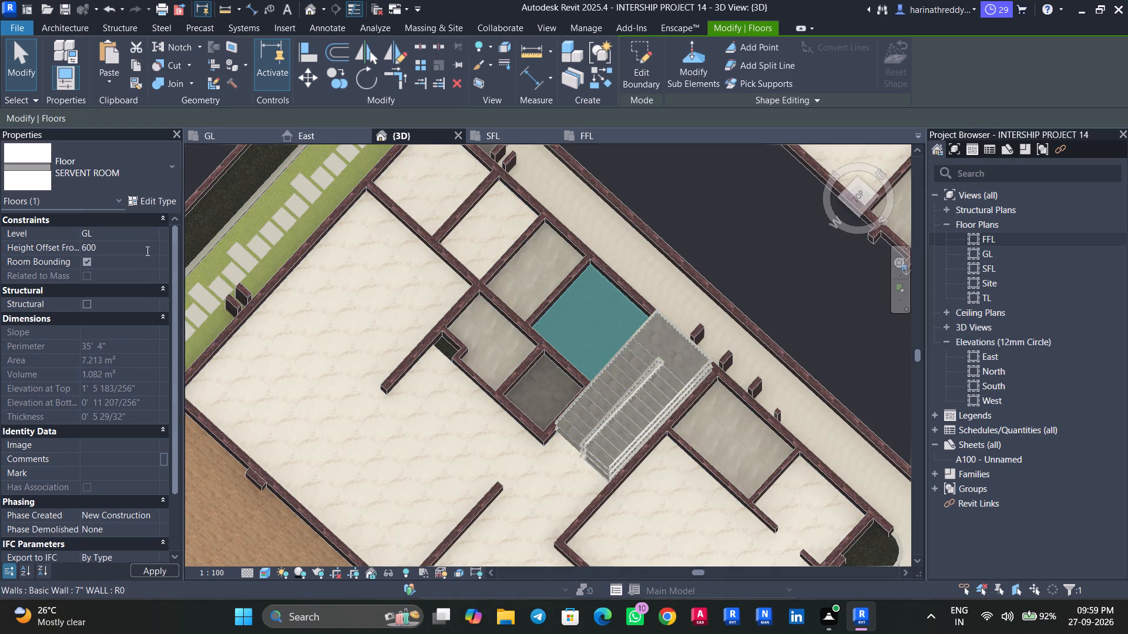
text(MM)
key(Return)
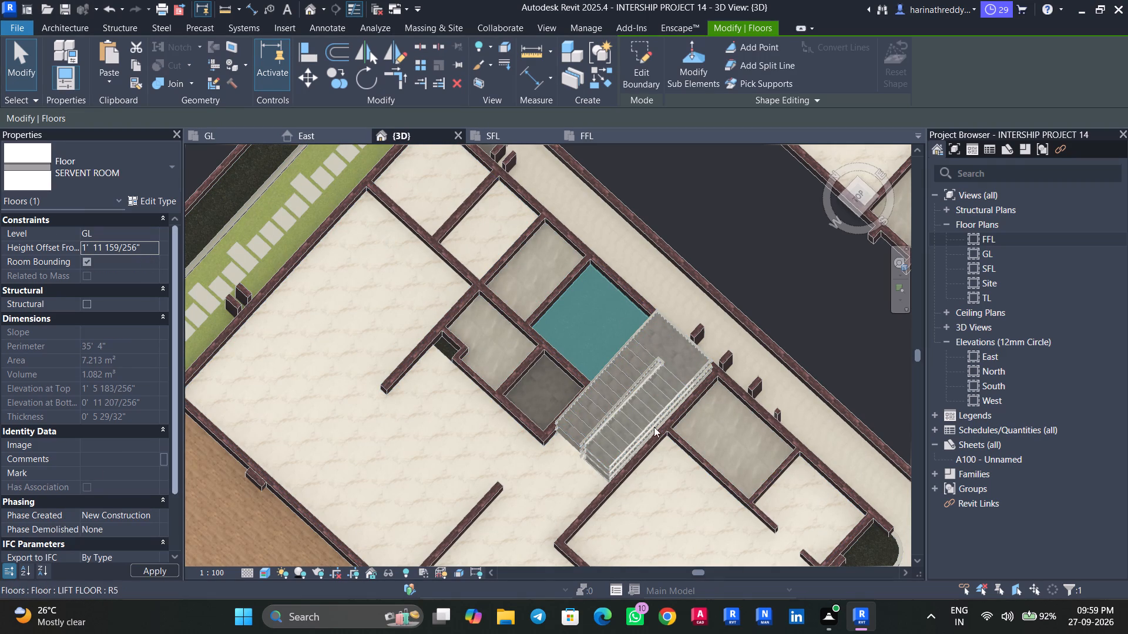
middle_drag(672, 493, 616, 381)
key(Escape)
Set the base offset of the assembled stair beside the lift to 600 mm.
click(575, 303)
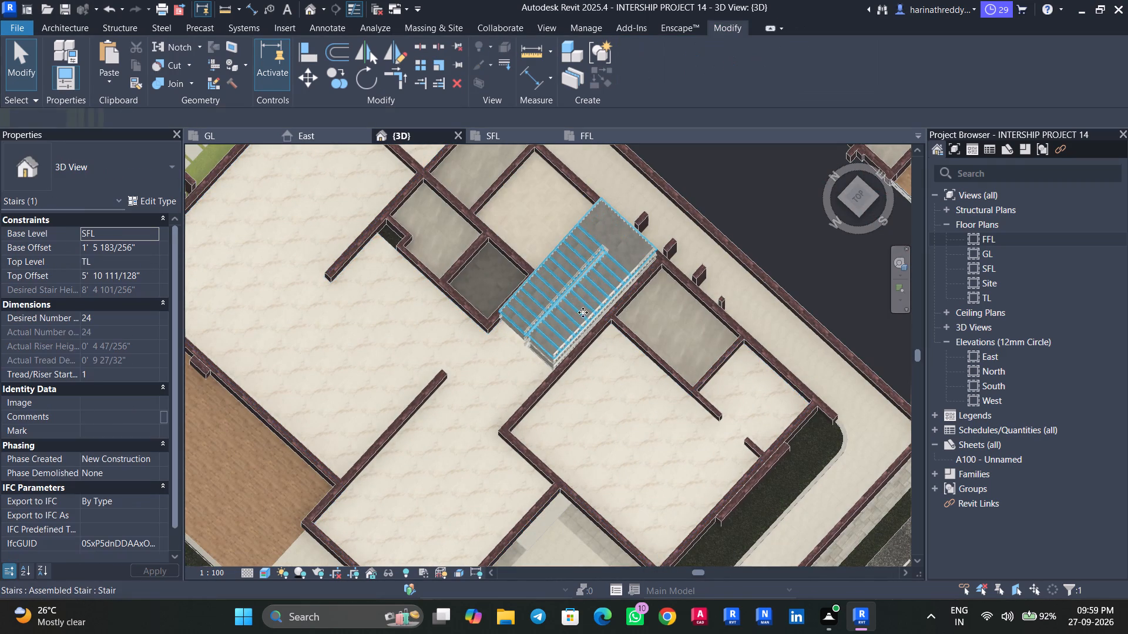
click(143, 251)
text(600)
text(MM)
key(Return)
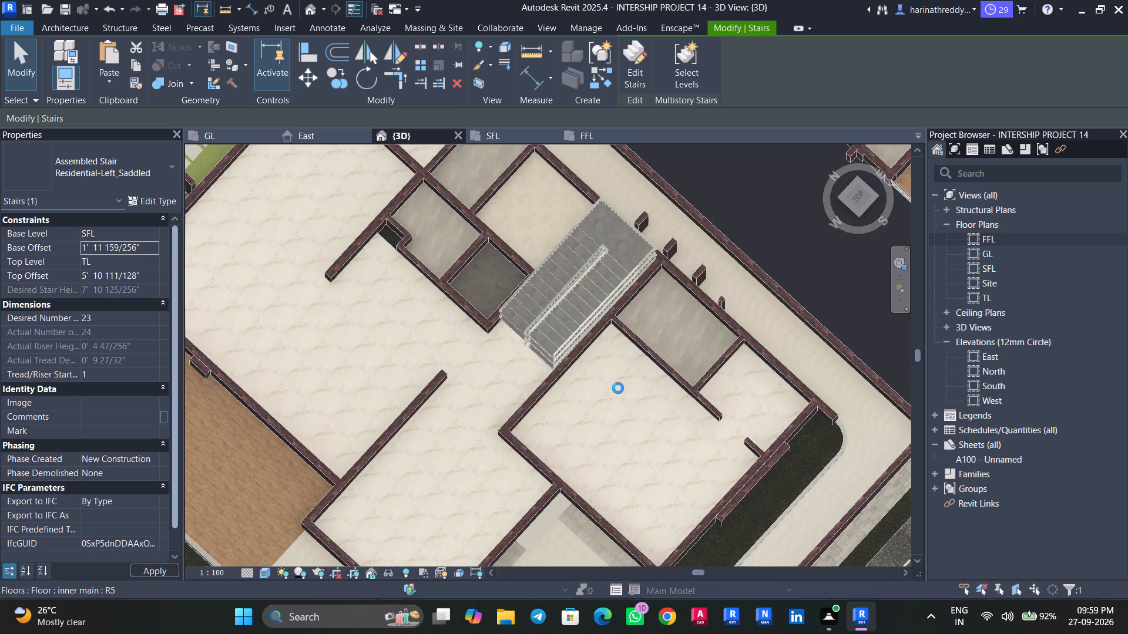
key(Escape)
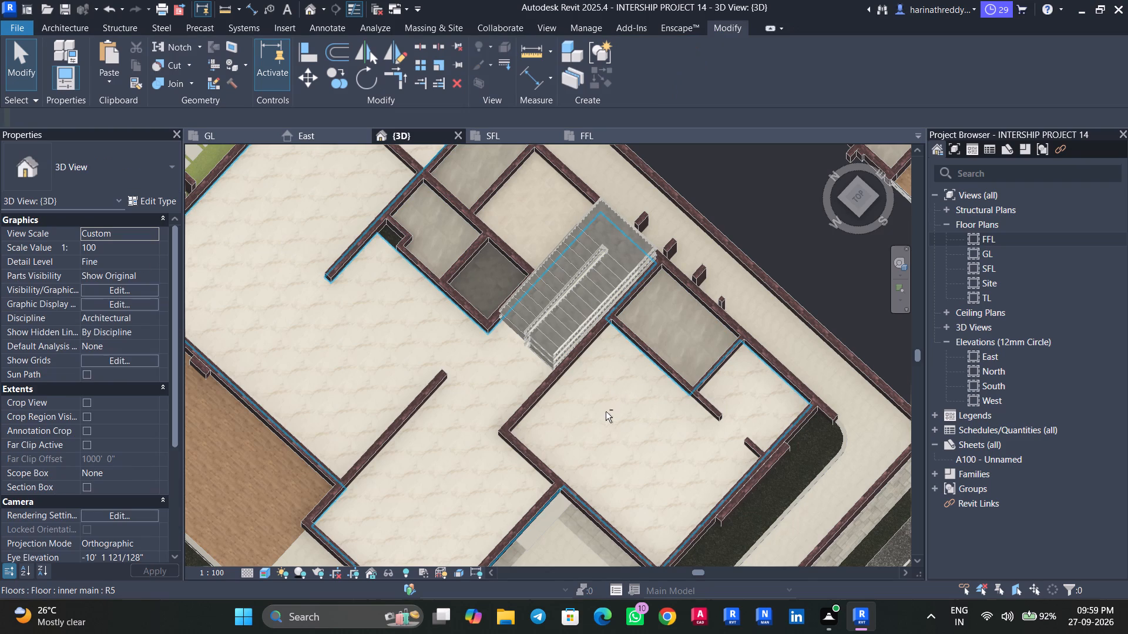
Examine the room floors, the staircase and the portico entrance step against the walls in 3D.
shift+middle_drag(610, 412, 557, 362)
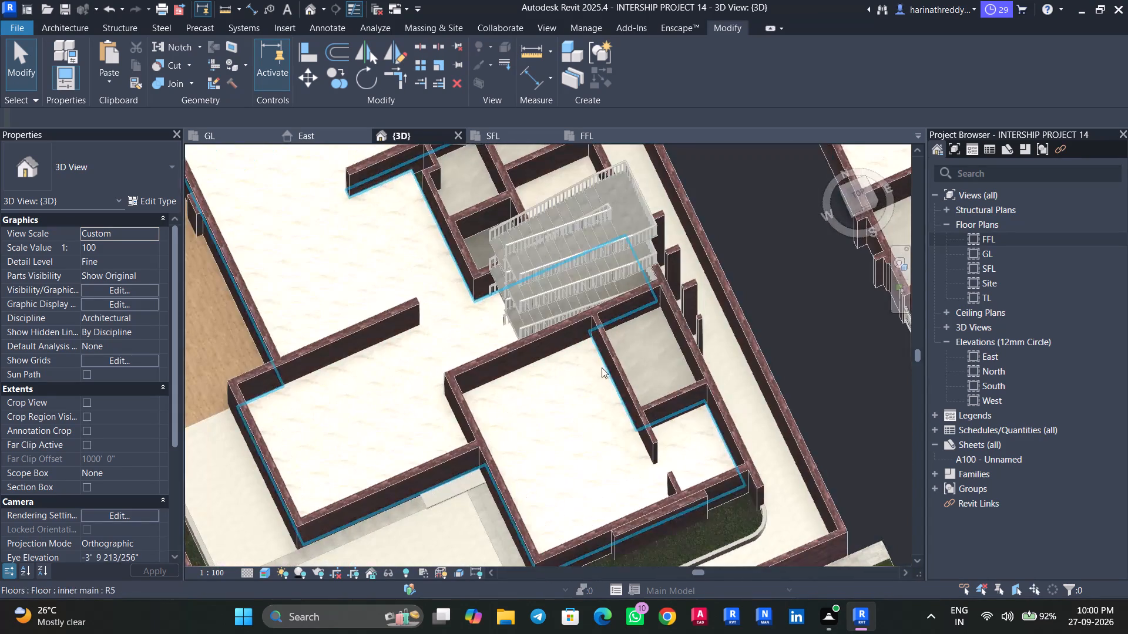
scroll(609, 430, down, 3)
shift+middle_drag(605, 429, 593, 241)
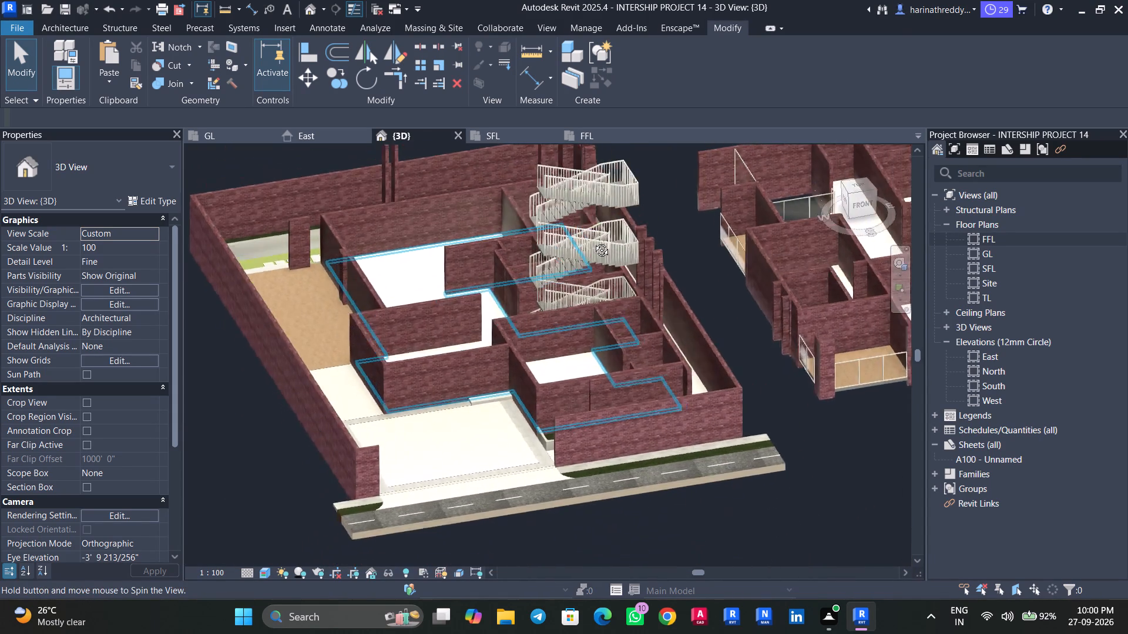
shift+middle_drag(593, 241, 613, 217)
scroll(527, 424, up, 4)
shift+middle_drag(530, 421, 549, 496)
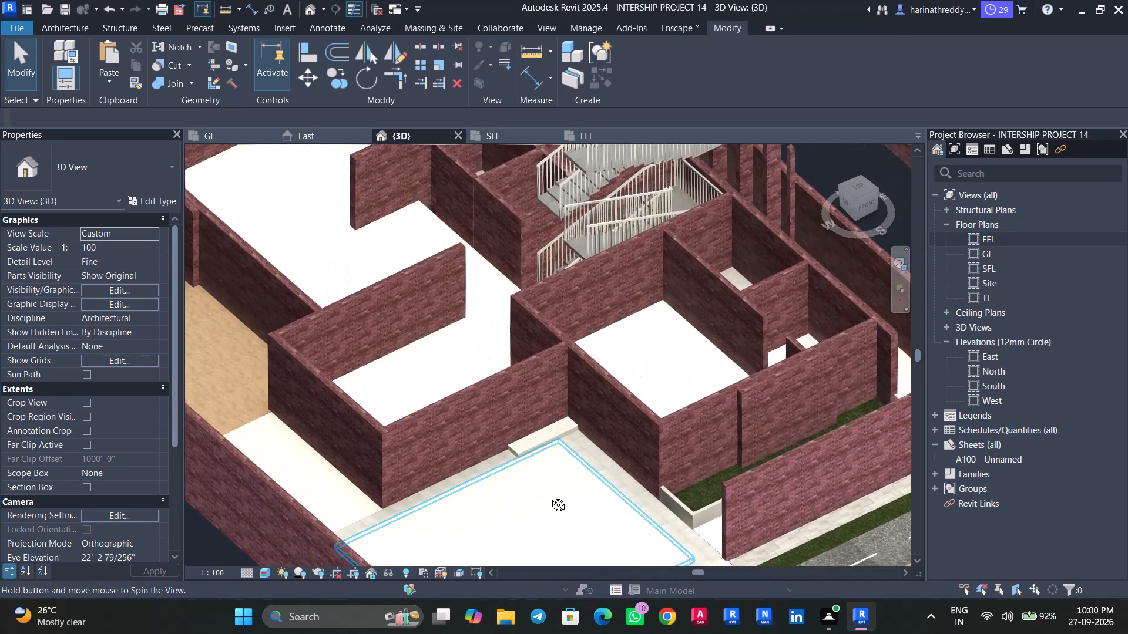
shift+middle_drag(549, 496, 550, 501)
scroll(532, 453, up, 5)
scroll(532, 453, down, 2)
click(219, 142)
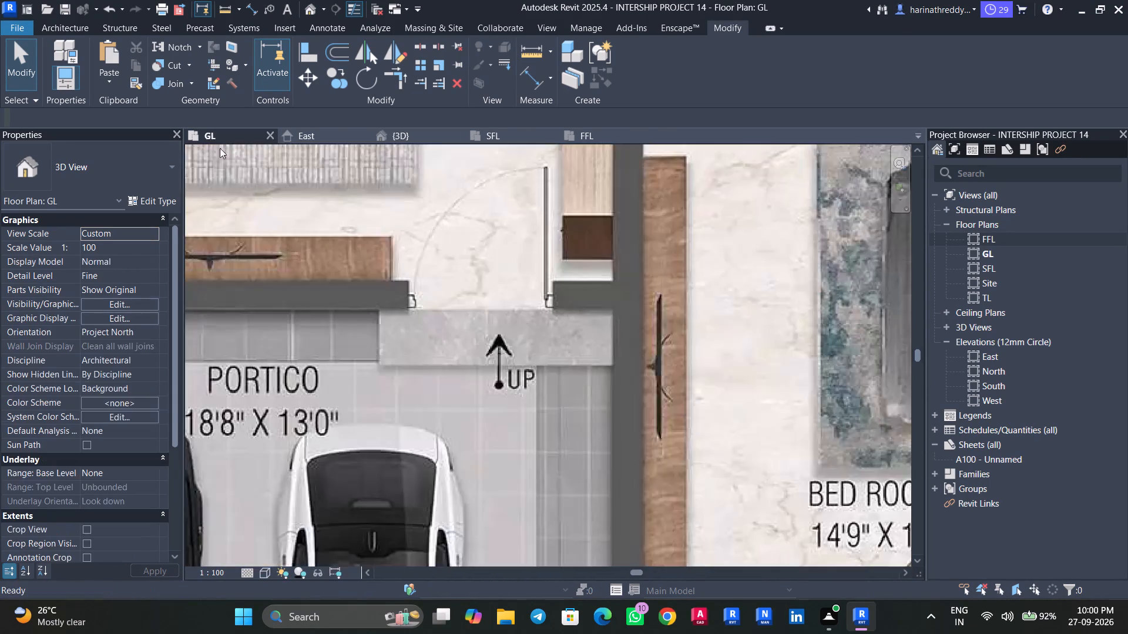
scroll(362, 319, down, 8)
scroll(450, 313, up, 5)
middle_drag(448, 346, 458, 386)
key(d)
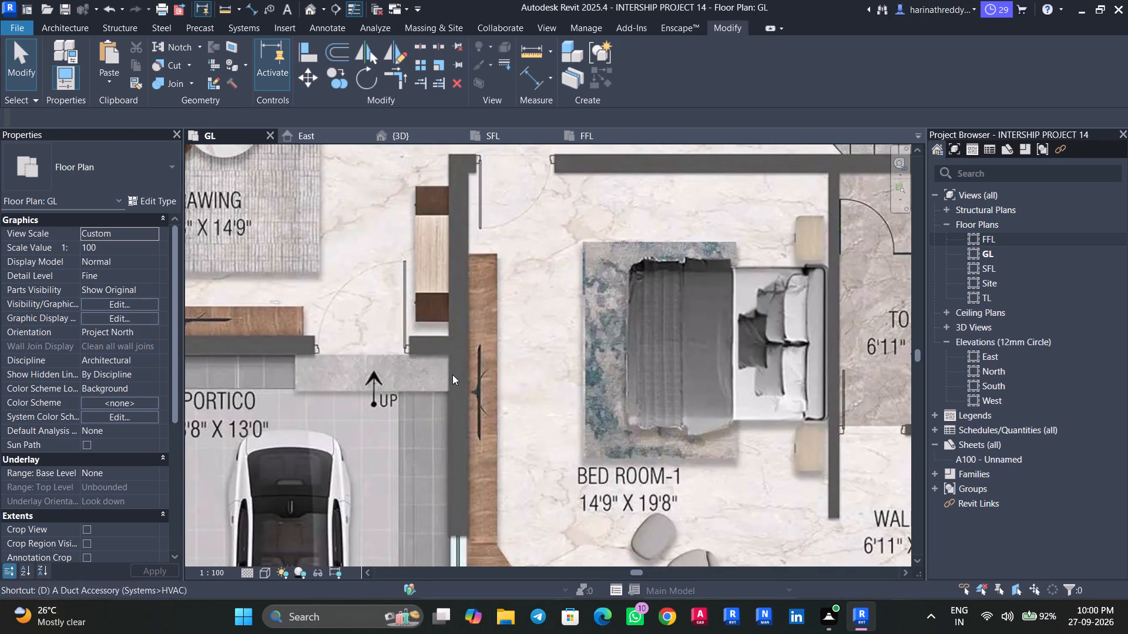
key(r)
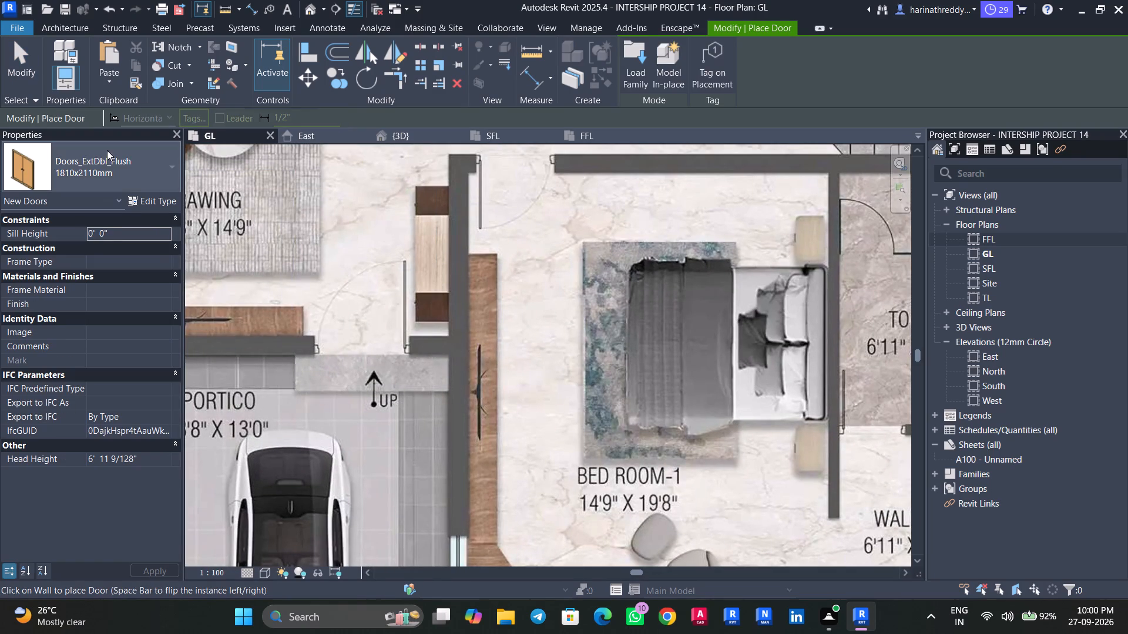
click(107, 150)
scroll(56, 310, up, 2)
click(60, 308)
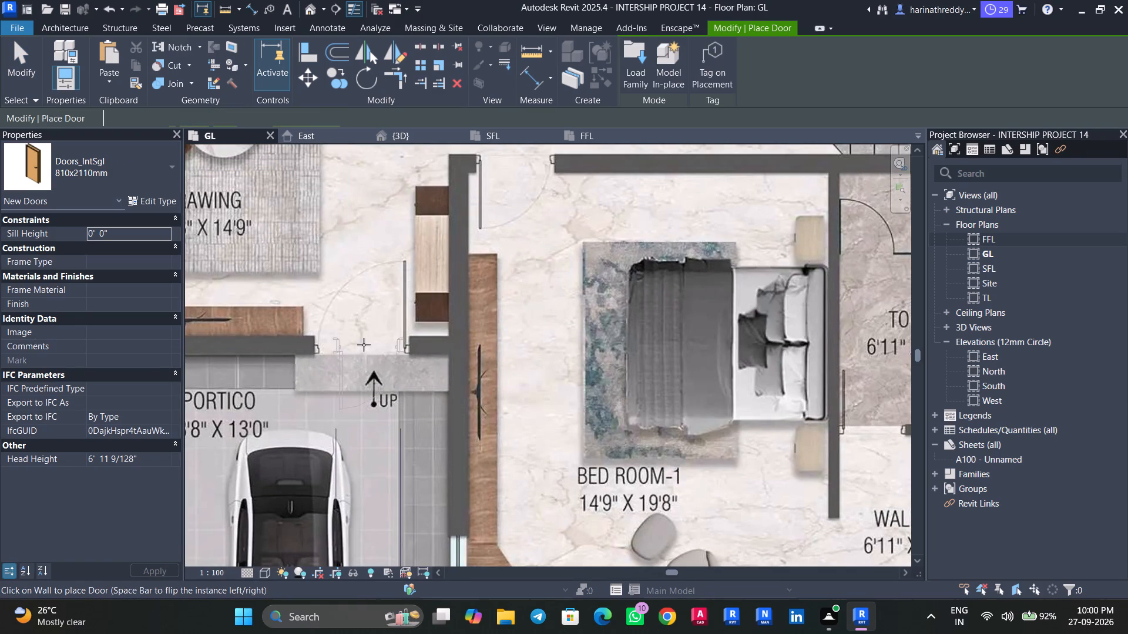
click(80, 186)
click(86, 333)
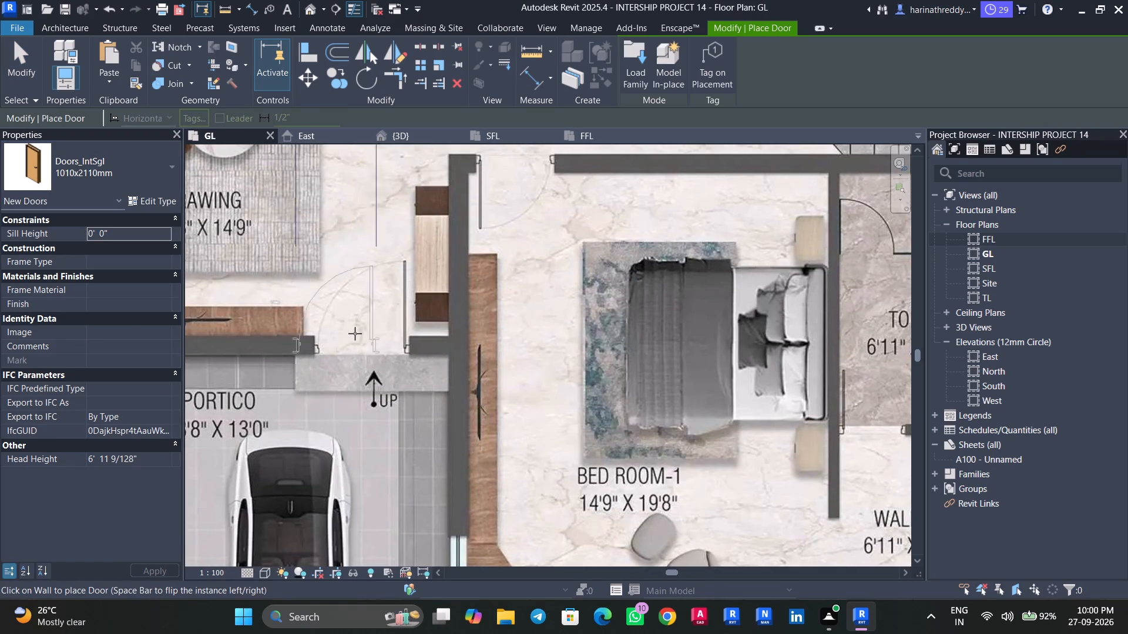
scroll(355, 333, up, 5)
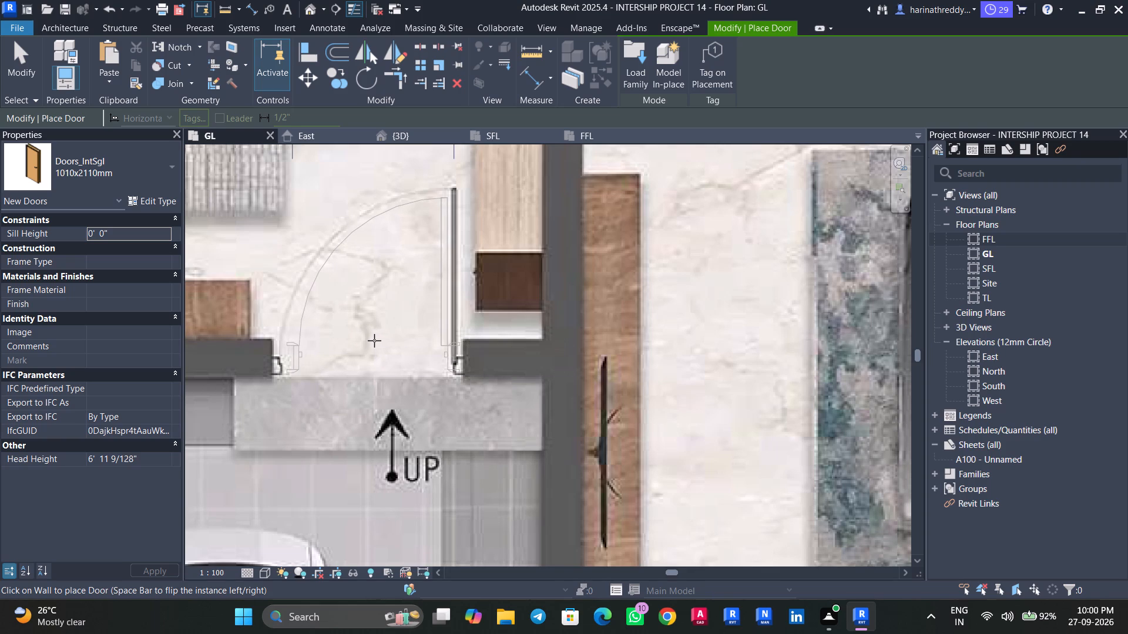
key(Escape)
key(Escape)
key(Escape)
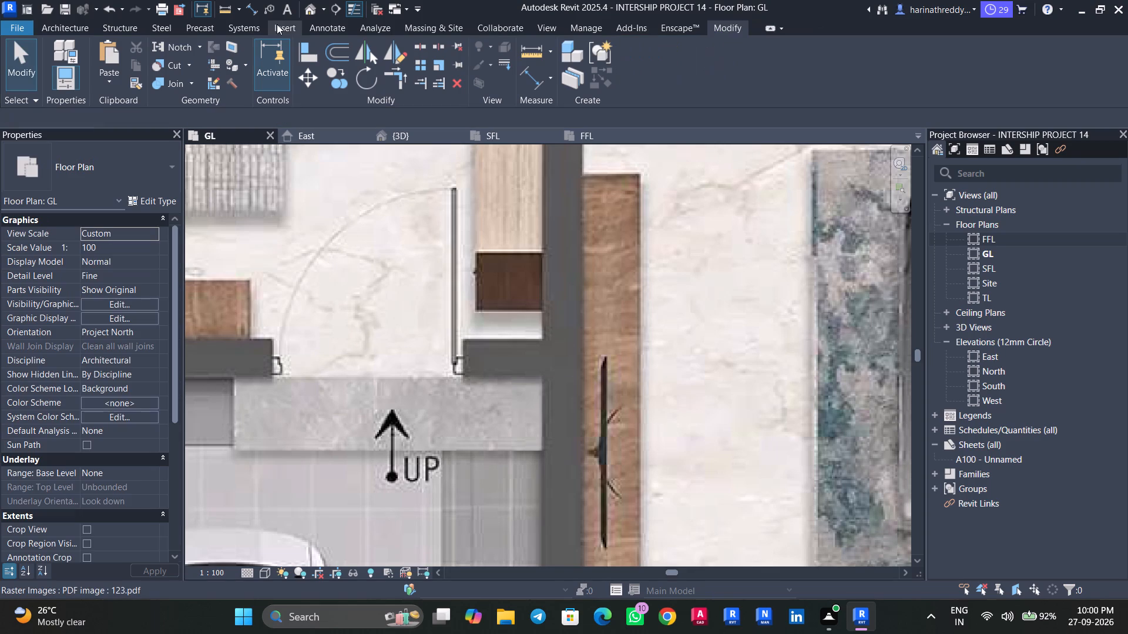
Load the Doors_ExtSgl_w-Glazing_Bars_1 family from the Autodesk door library.
click(277, 24)
click(629, 63)
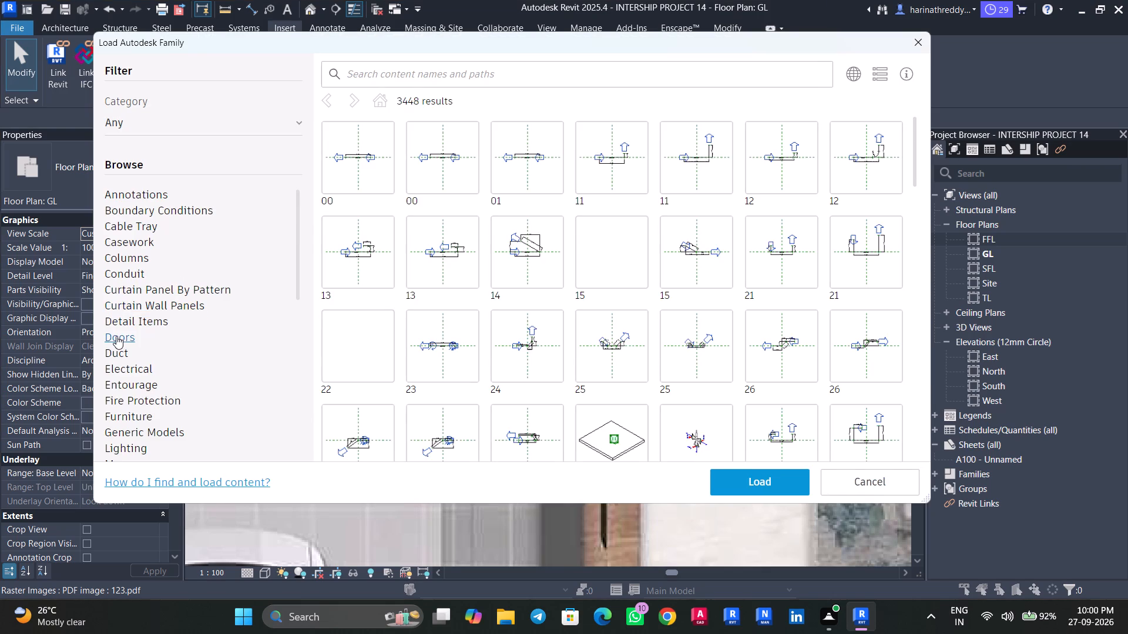
click(117, 338)
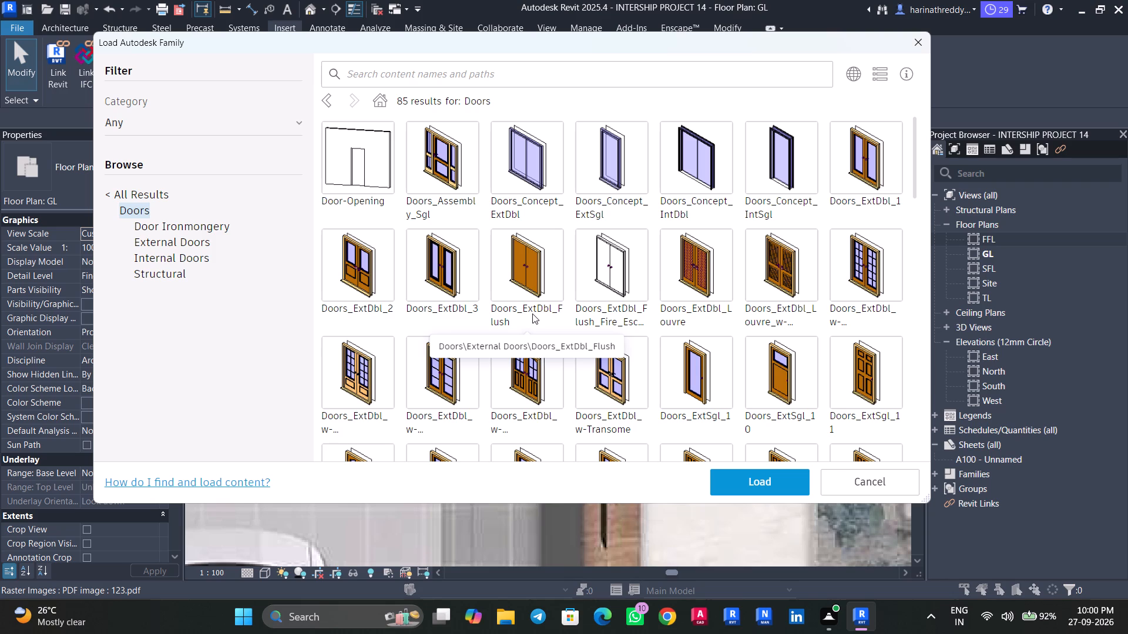
scroll(690, 339, down, 3)
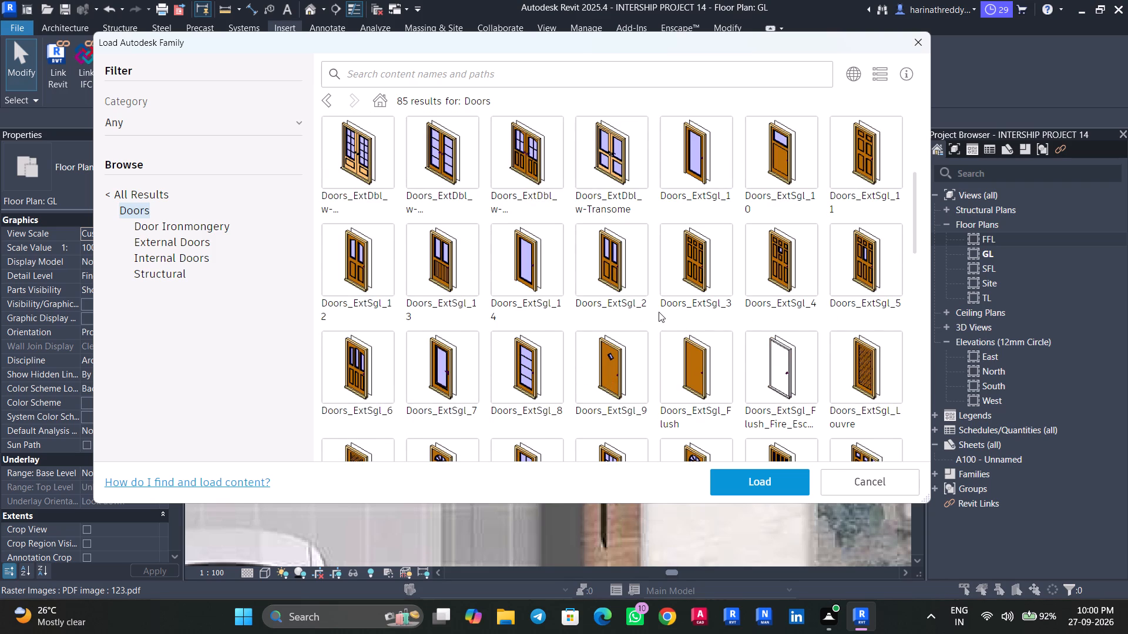
scroll(643, 309, down, 3)
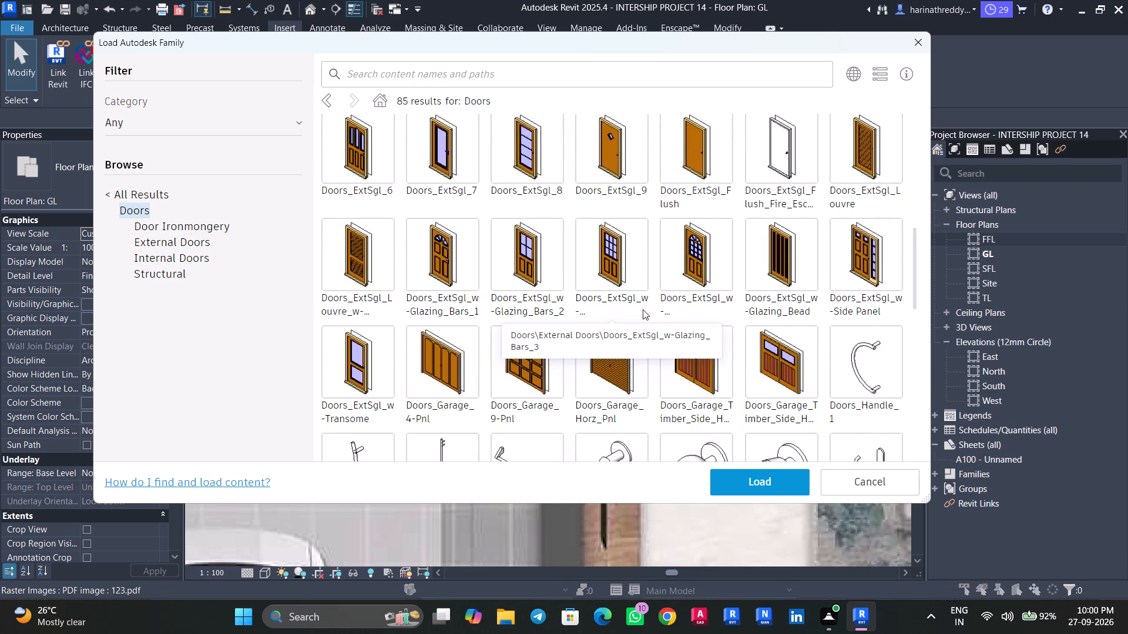
click(422, 222)
click(776, 480)
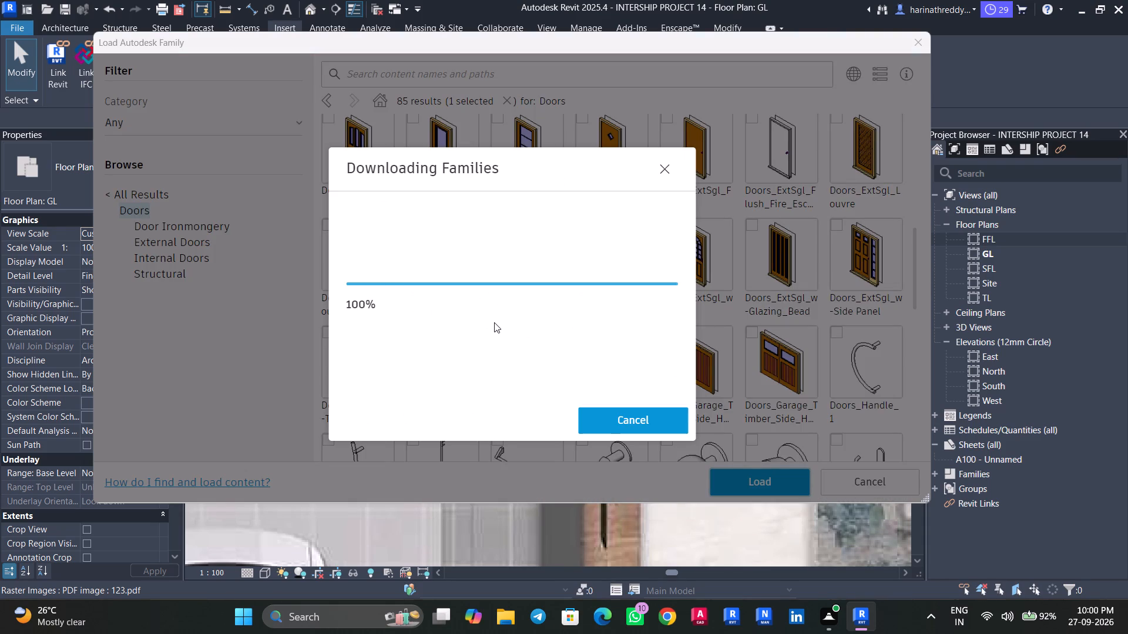
Place a 1010x2110mm Doors_ExtSgl_w-Glazing_Bars_1 door in the entrance opening above the portico step, flipped to match the plan's swing.
text(DR)
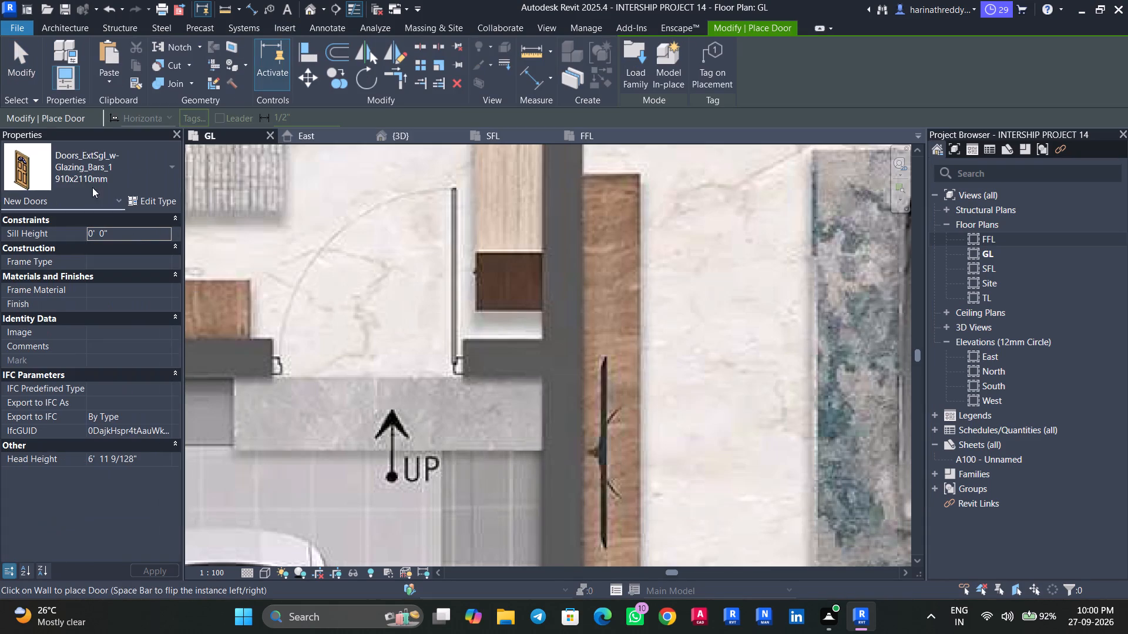
click(105, 171)
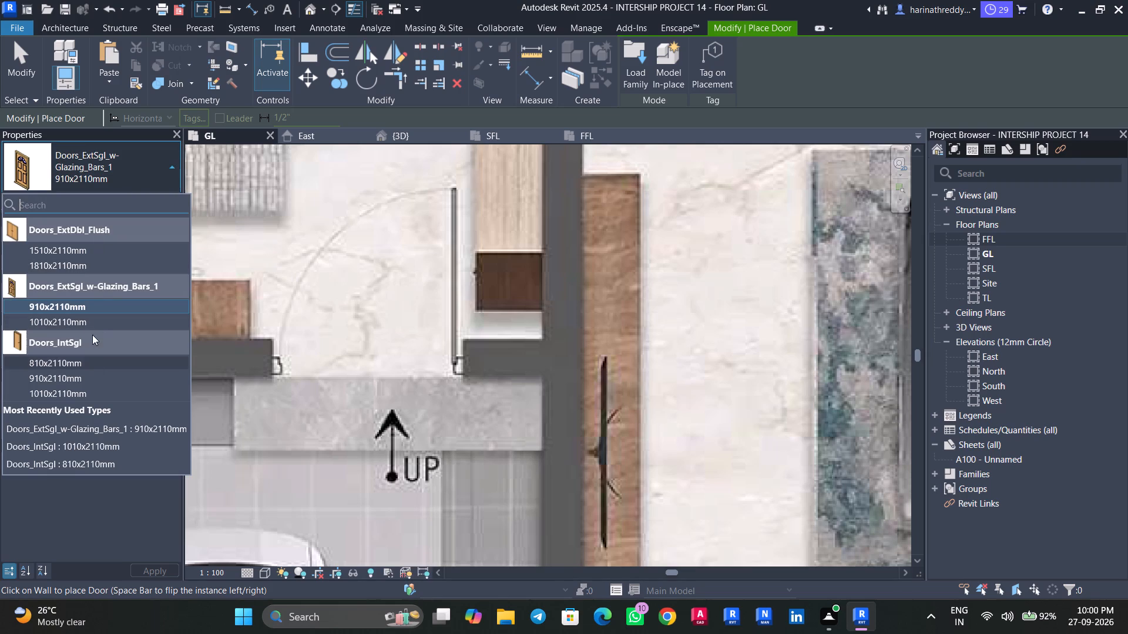
click(87, 324)
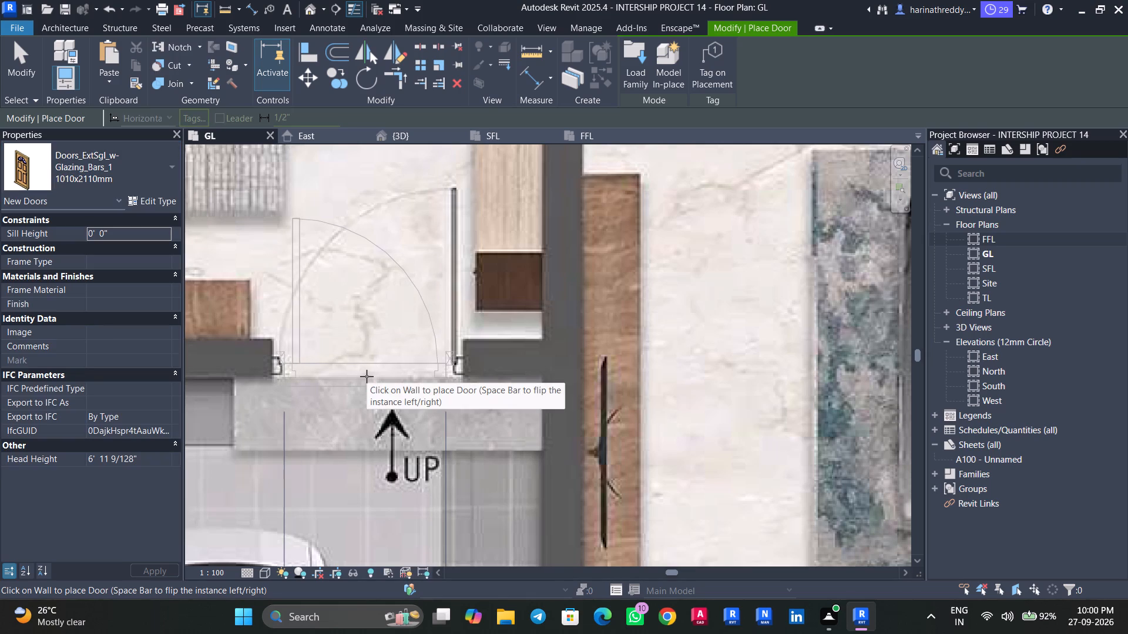
key(space)
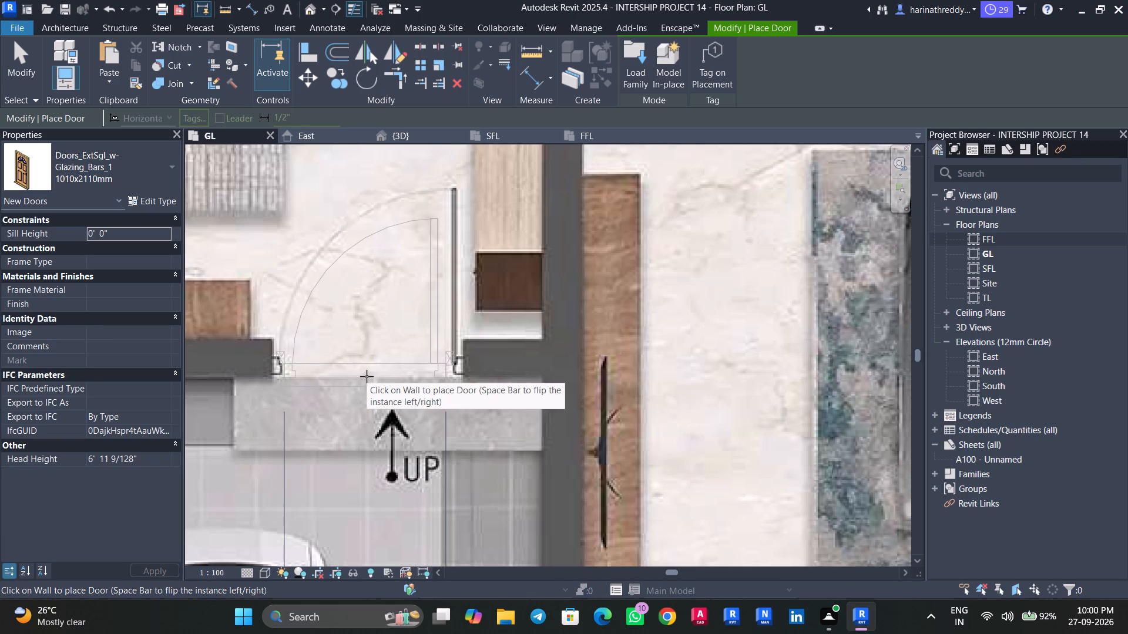
click(368, 374)
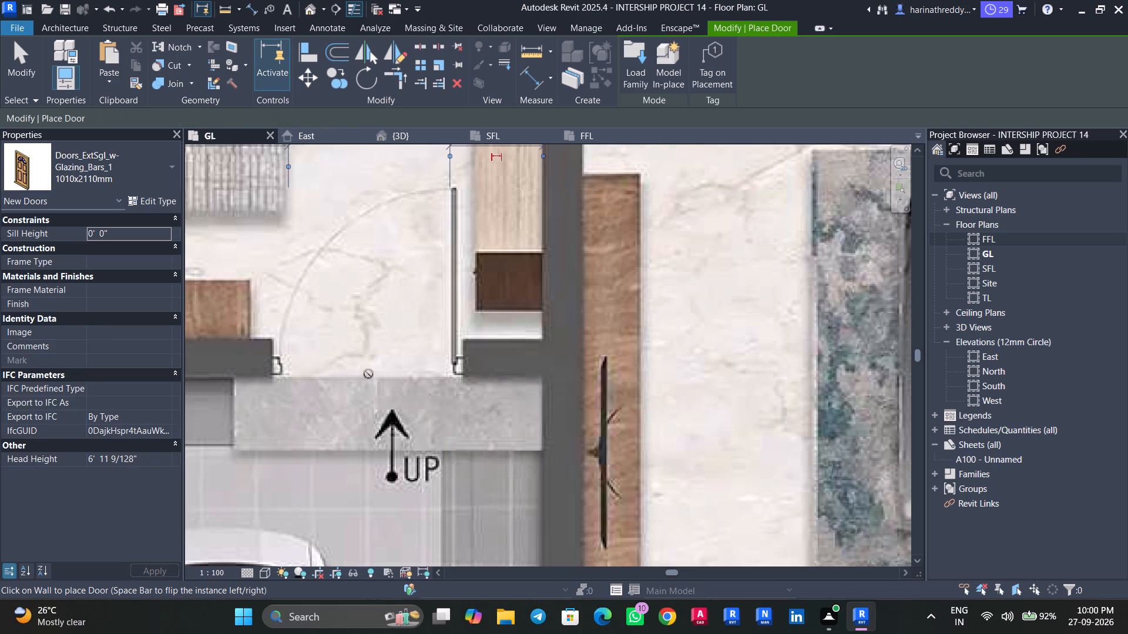
key(Escape)
key(Escape)
key(Escape)
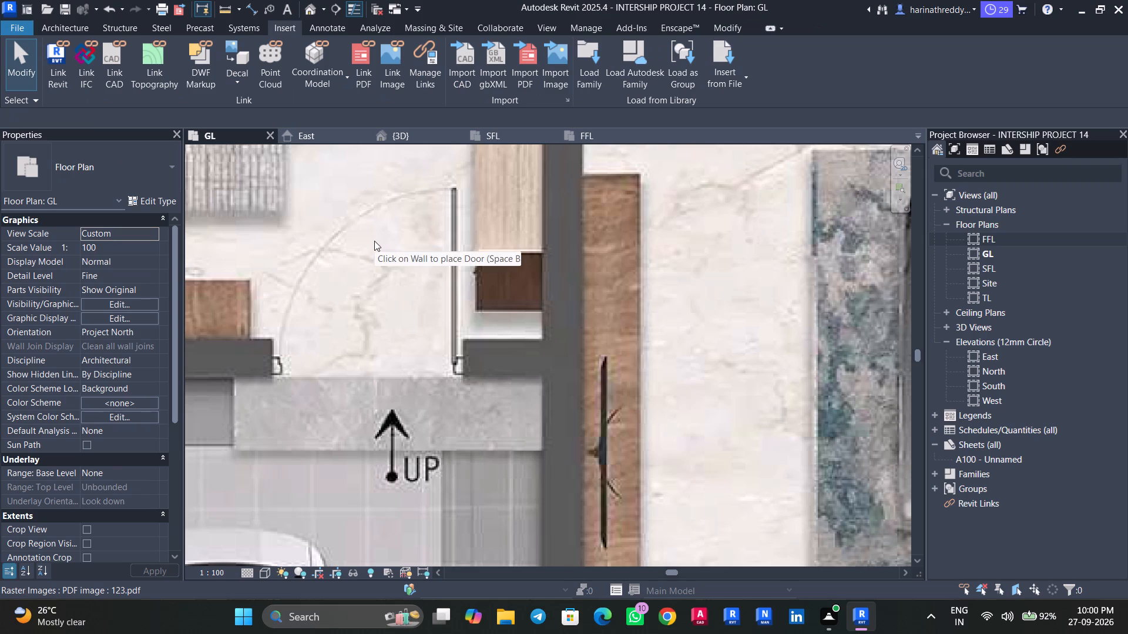
Set the entrance door's sill height to 600 mm.
key(Tab)
click(382, 282)
click(144, 251)
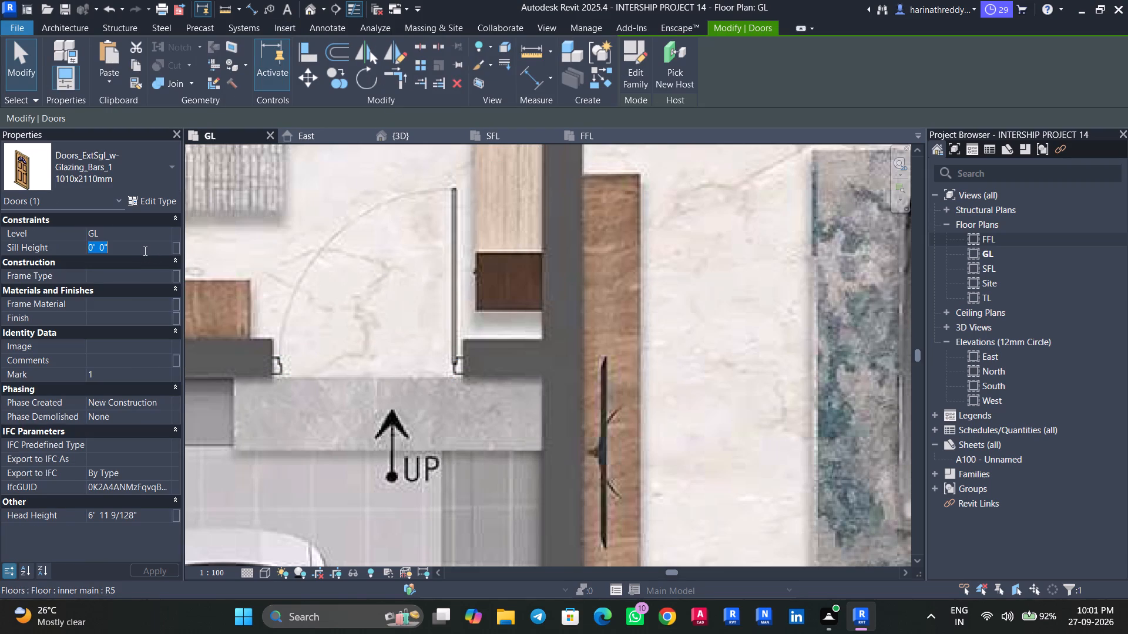
text(600MM)
key(Return)
key(Escape)
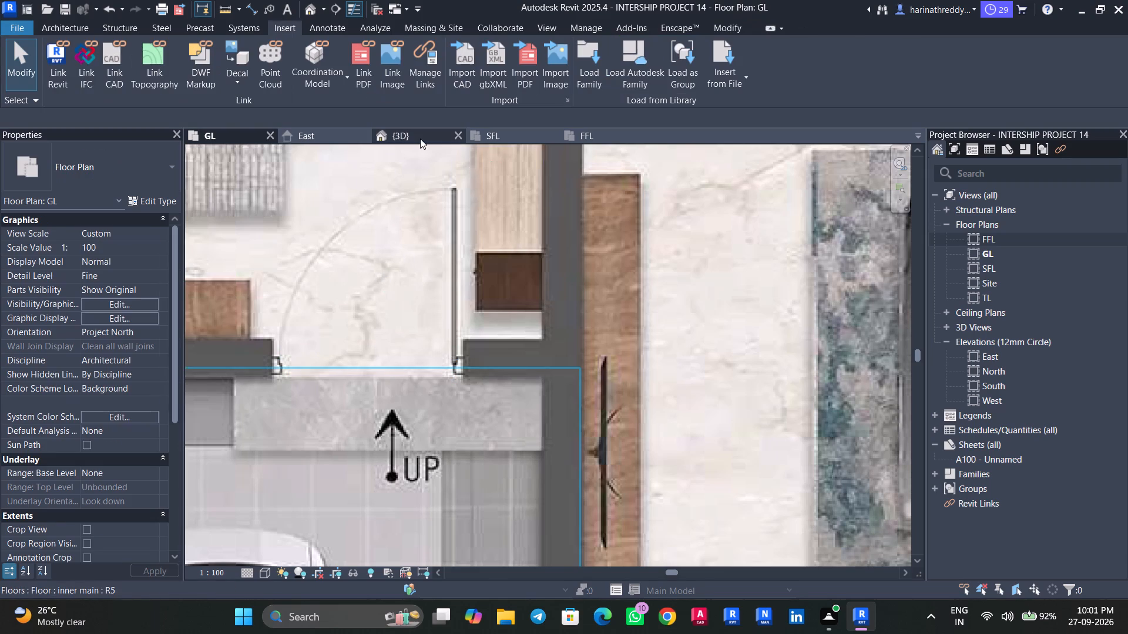
Examine the entrance door against the portico step and surrounding walls in 3D.
click(420, 139)
shift+middle_drag(575, 443, 555, 418)
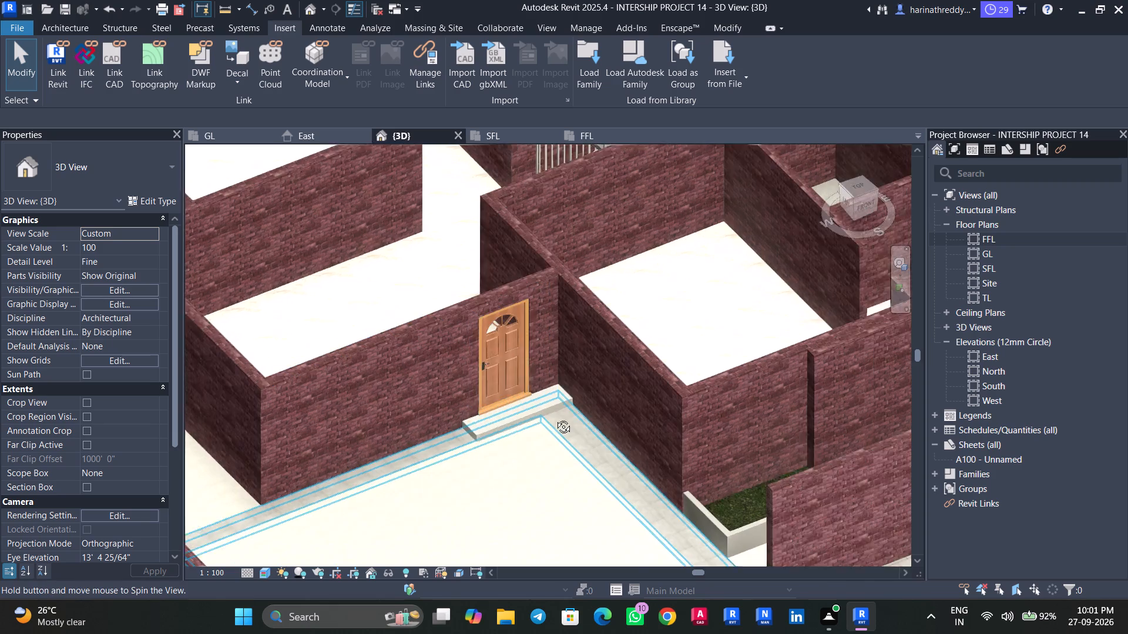
shift+middle_drag(555, 418, 548, 403)
scroll(475, 339, up, 2)
scroll(475, 339, down, 1)
scroll(475, 339, up, 5)
middle_drag(498, 432, 515, 493)
scroll(483, 458, up, 3)
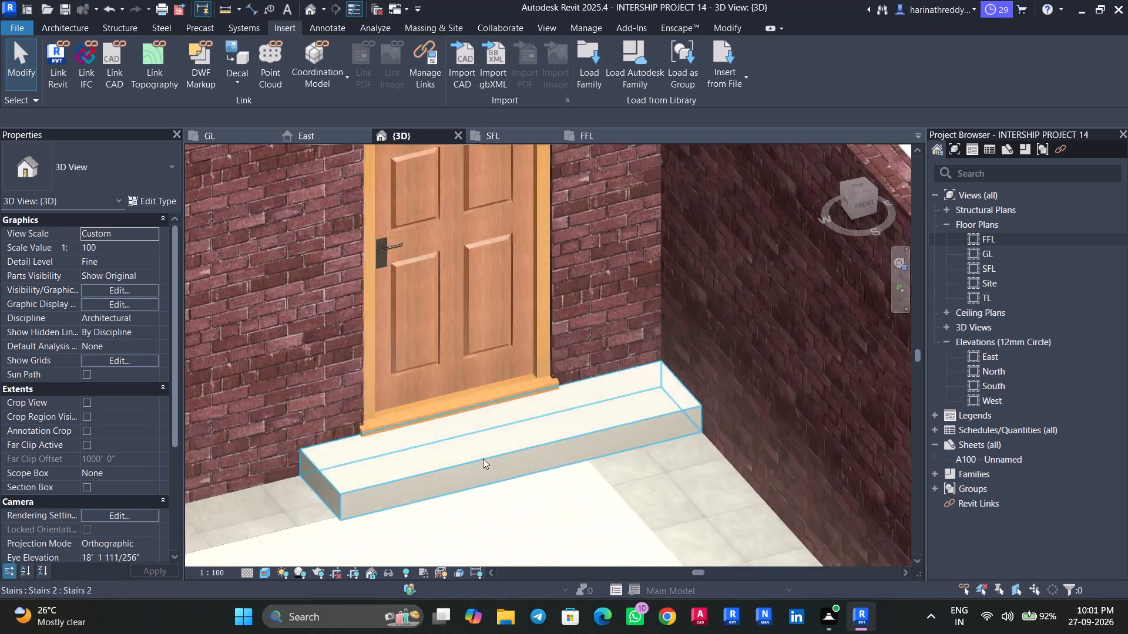
scroll(483, 458, up, 2)
scroll(483, 458, down, 8)
shift+middle_drag(483, 460, 515, 512)
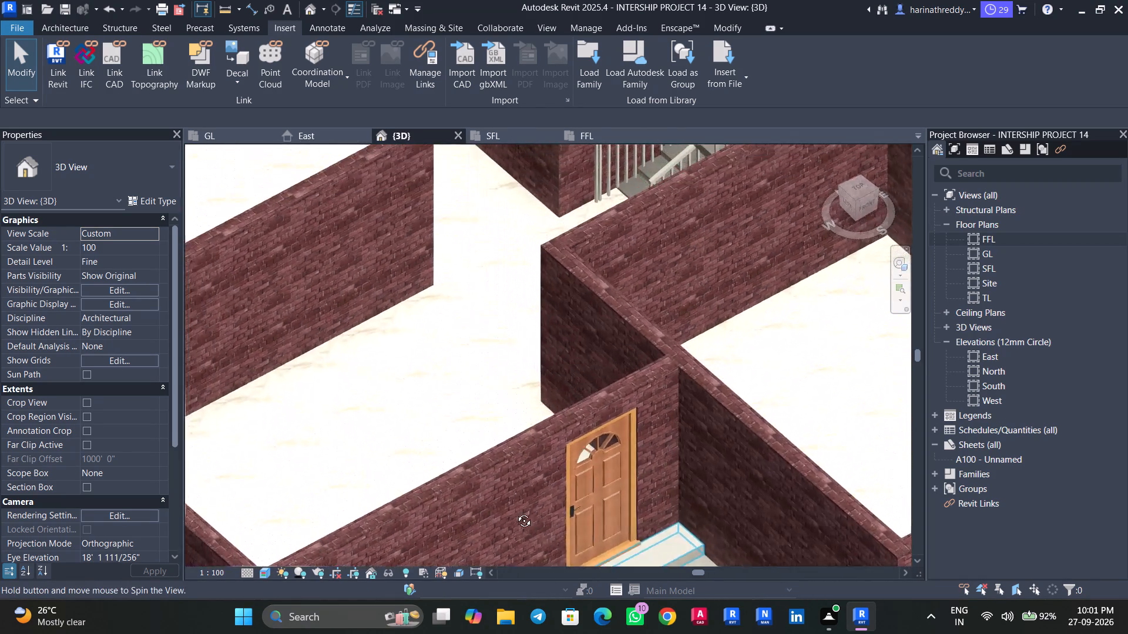
shift+middle_drag(515, 512, 533, 545)
scroll(520, 481, down, 8)
Set the base offset of the assembled stair rising from GL to 600 mm.
shift+middle_drag(523, 419, 588, 405)
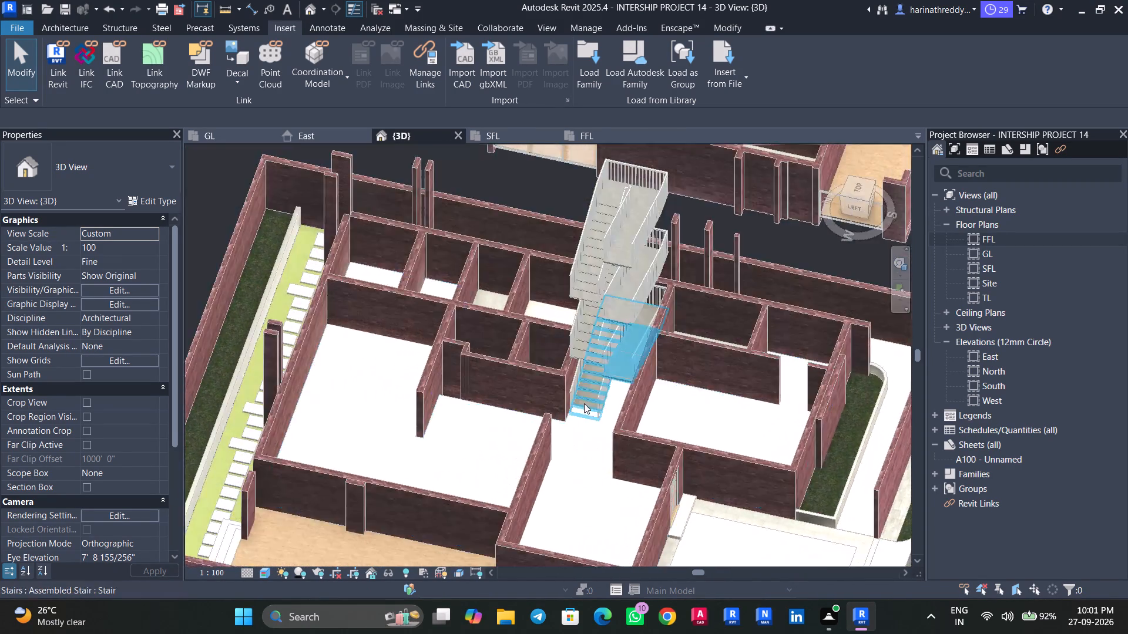
scroll(584, 403, up, 10)
click(592, 390)
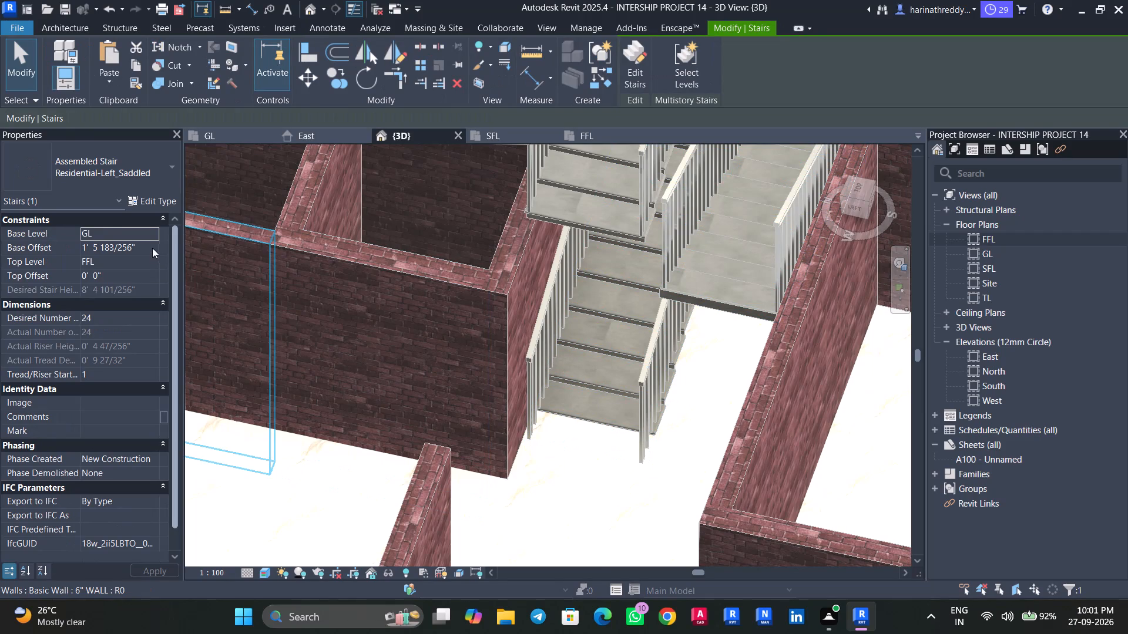
click(152, 248)
text(600MM)
key(Return)
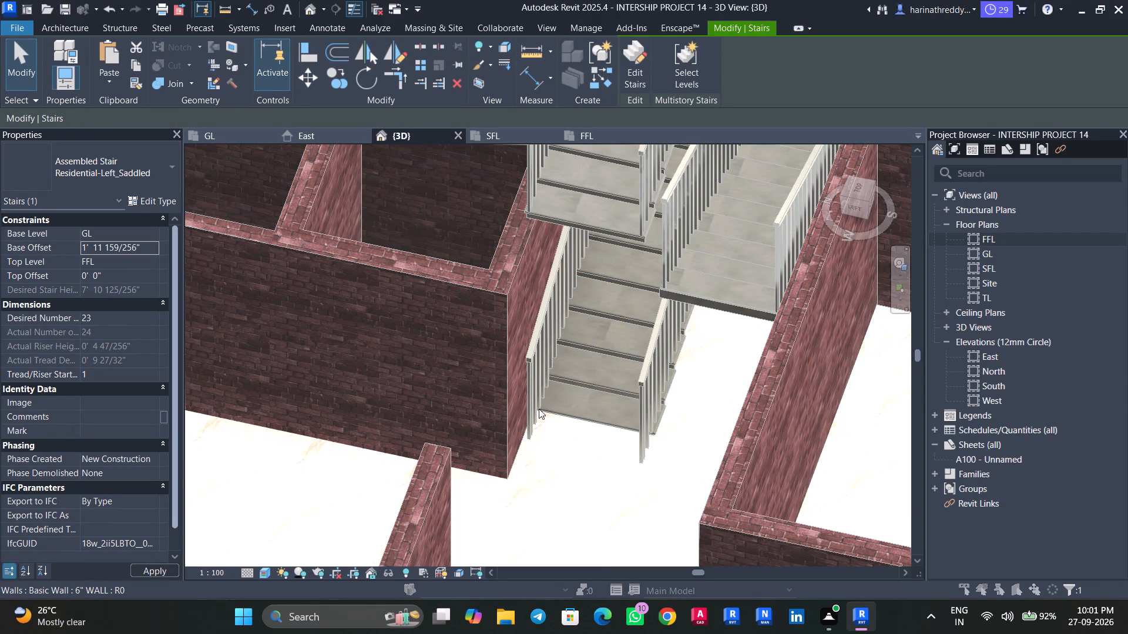
Set the assembled stair's desired number of risers to 24.
click(612, 357)
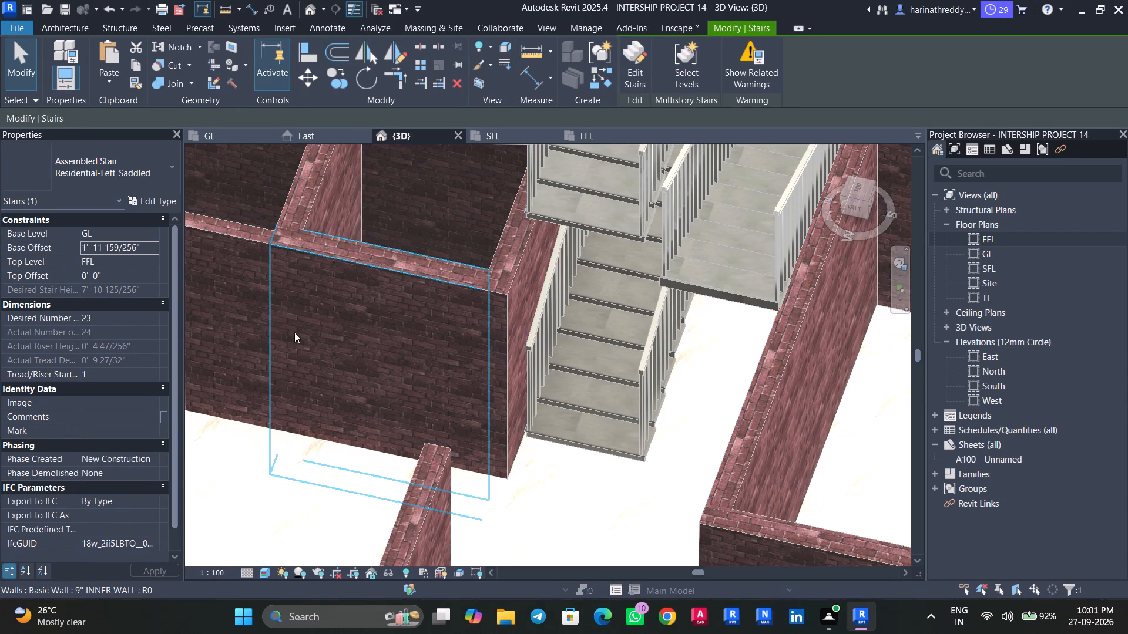
click(141, 318)
text(24)
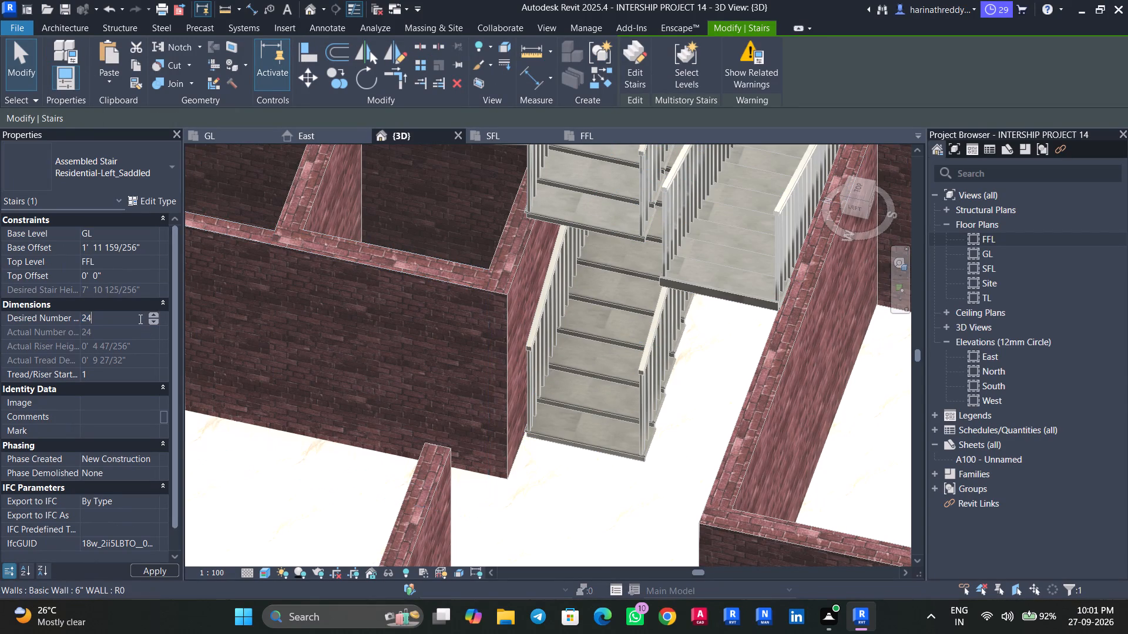
scroll(499, 434, up, 1)
scroll(612, 457, down, 2)
scroll(612, 457, up, 1)
scroll(612, 457, down, 2)
key(Escape)
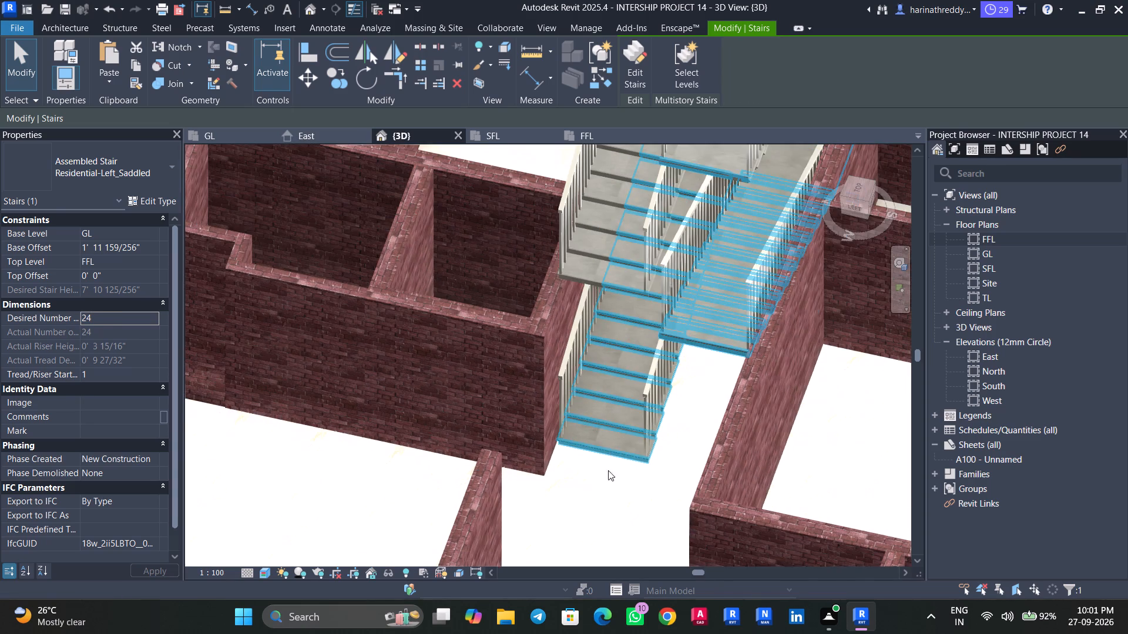
key(Escape)
Examine the ground floor model around the staircase and entrance door in 3D.
scroll(585, 487, down, 2)
scroll(585, 487, up, 1)
scroll(585, 487, down, 10)
middle_drag(597, 497, 469, 374)
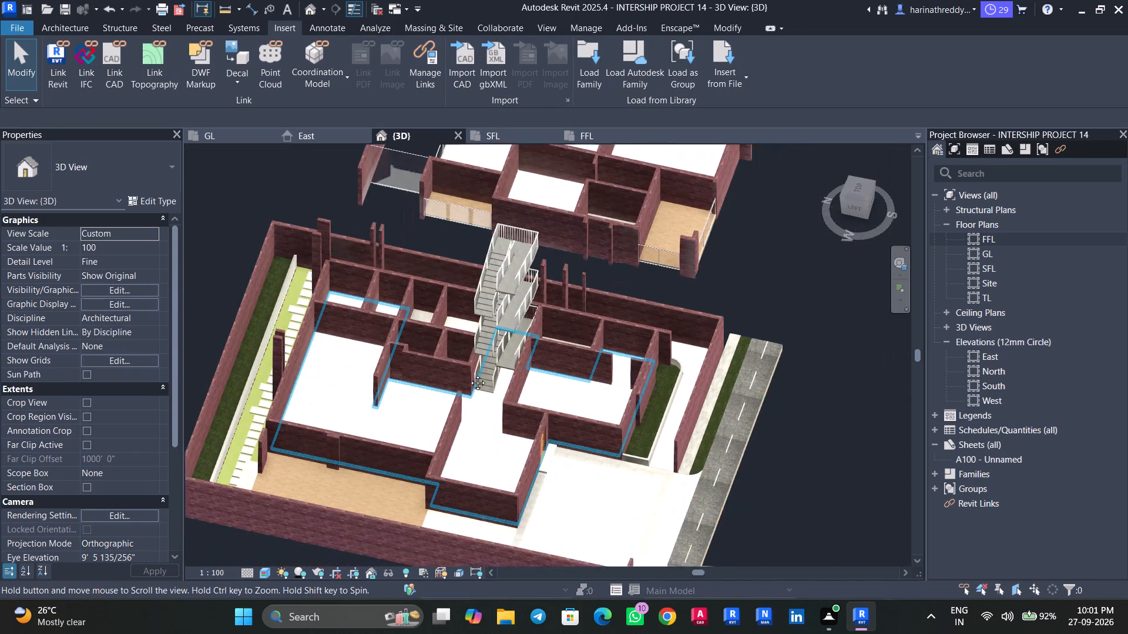
middle_drag(469, 374, 468, 373)
shift+middle_drag(604, 490, 502, 454)
scroll(421, 420, up, 10)
middle_drag(437, 452, 452, 468)
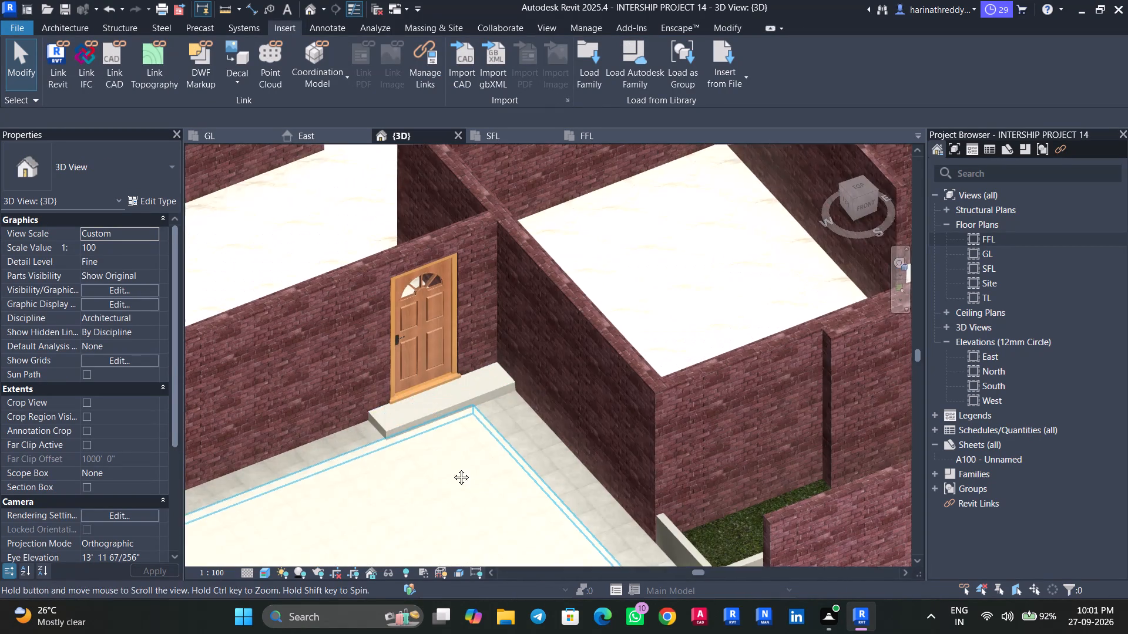
middle_drag(452, 468, 476, 505)
scroll(475, 504, down, 4)
middle_drag(474, 505, 498, 535)
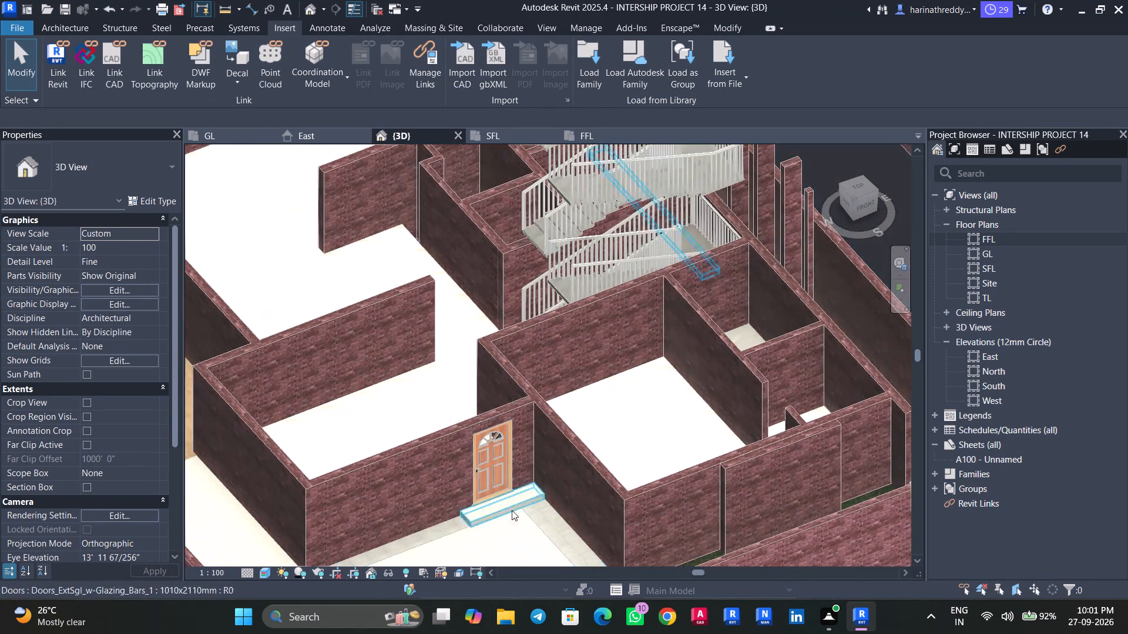
Examine the GL reference plan around the portico and the Bed Room-1 corner window.
click(203, 137)
scroll(409, 377, down, 5)
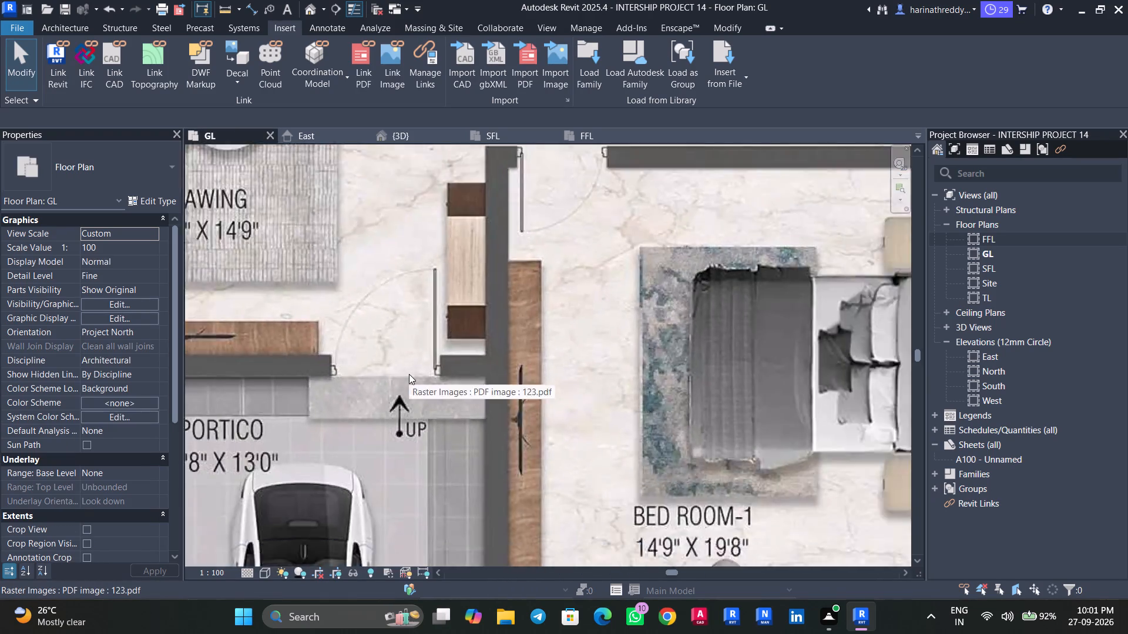
scroll(409, 374, down, 4)
middle_drag(411, 375, 479, 423)
scroll(476, 418, up, 1)
scroll(476, 418, down, 7)
middle_drag(475, 402, 495, 457)
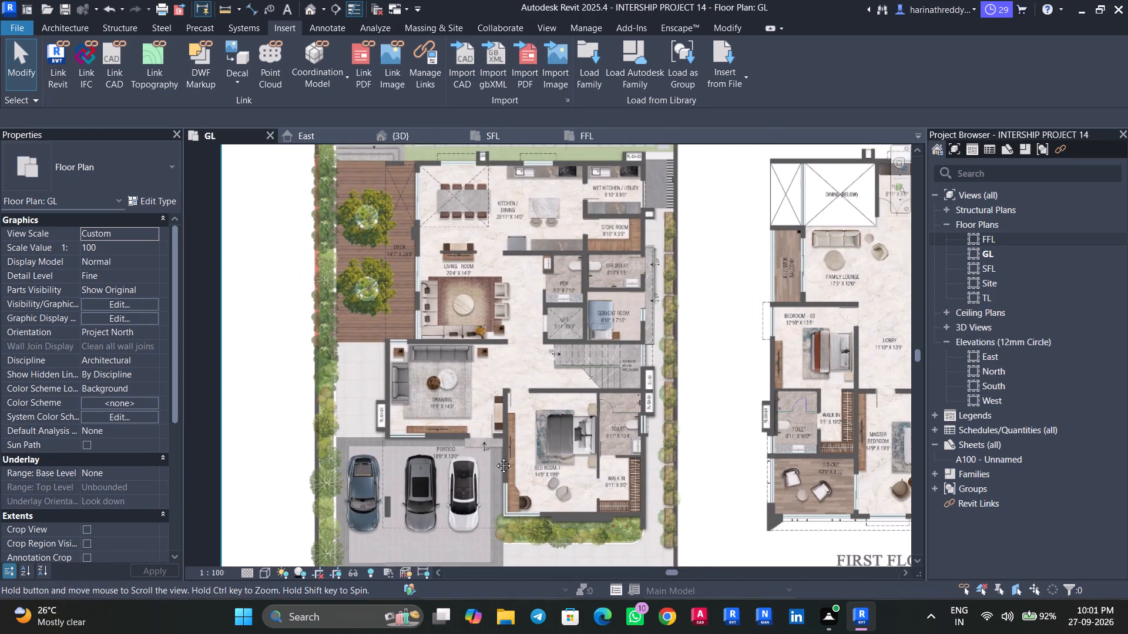
middle_drag(495, 457, 501, 485)
middle_drag(501, 465, 465, 267)
scroll(496, 380, up, 4)
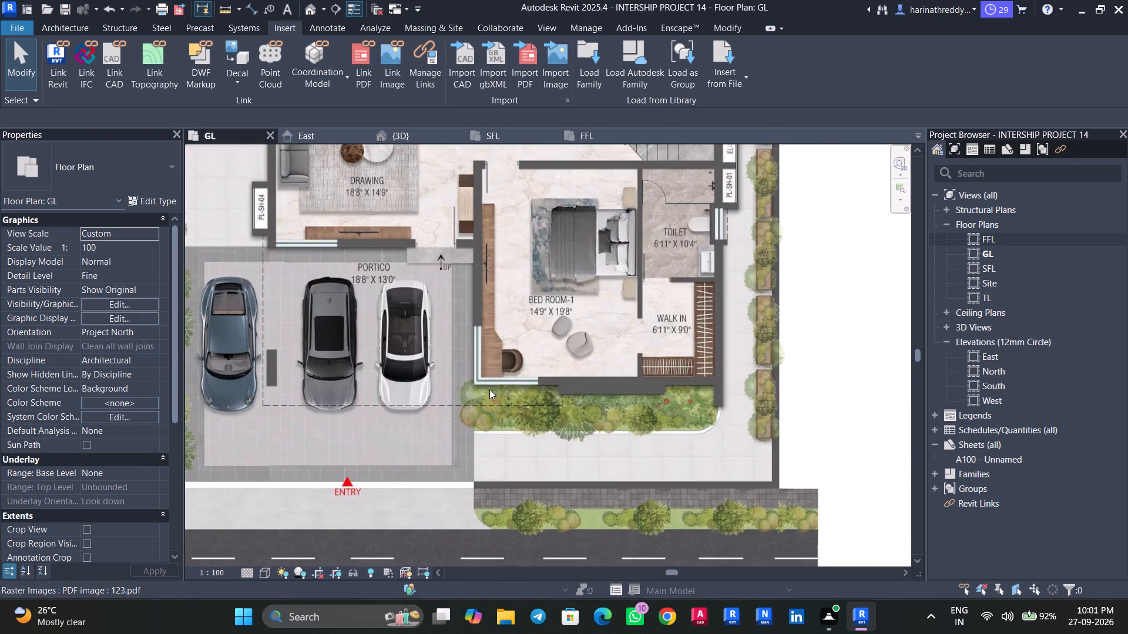
scroll(483, 397, up, 4)
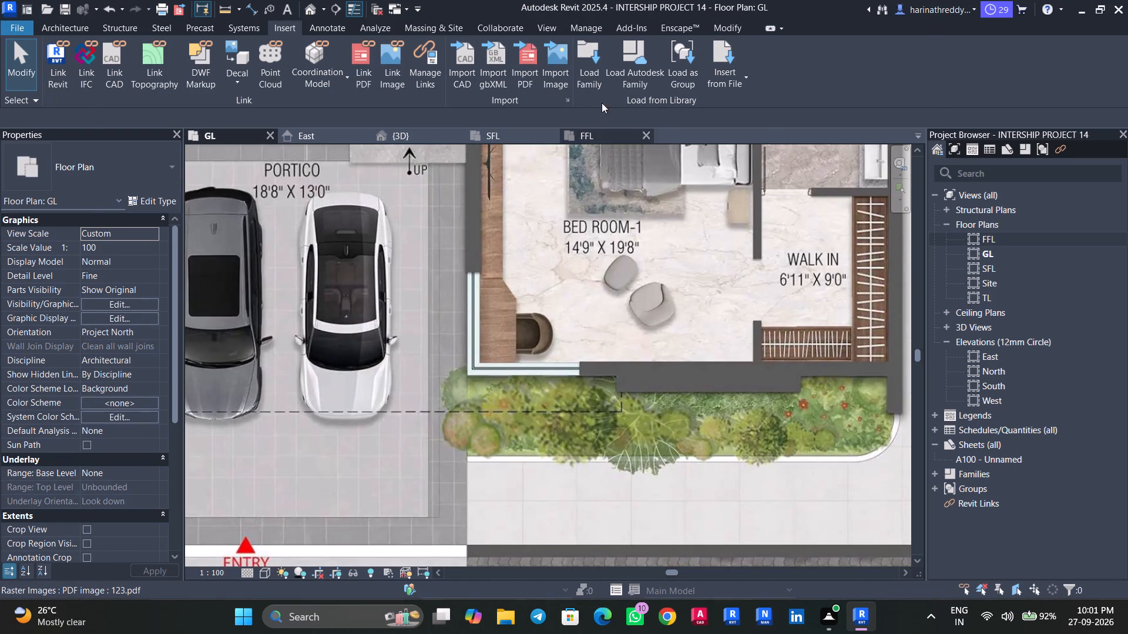
Load the Windows_Corner family from the Autodesk window library.
click(613, 82)
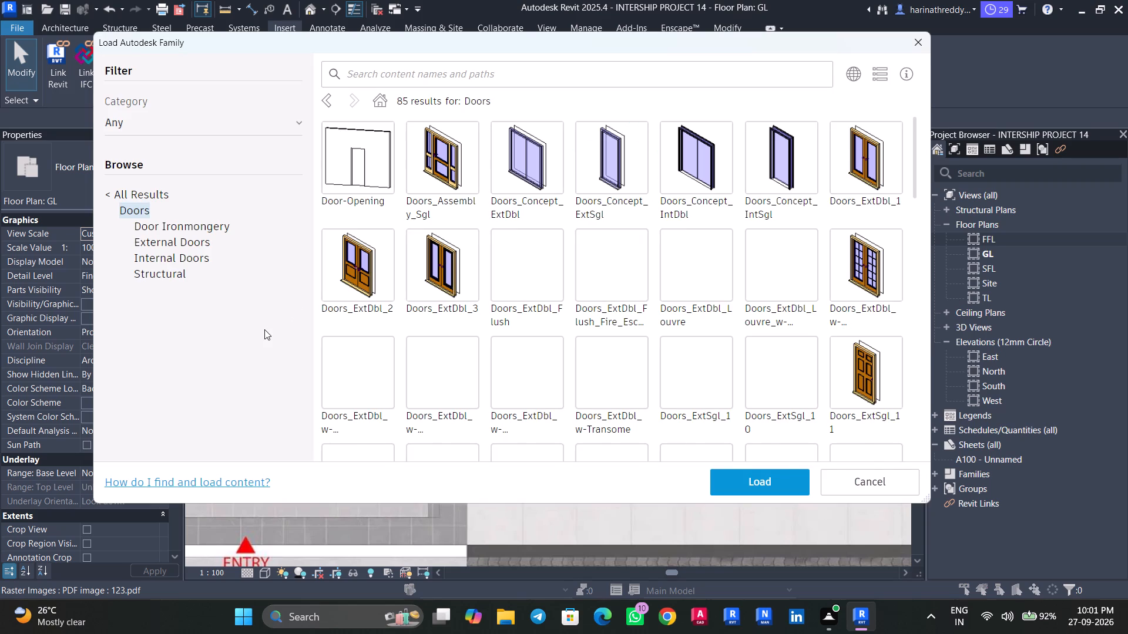
click(134, 189)
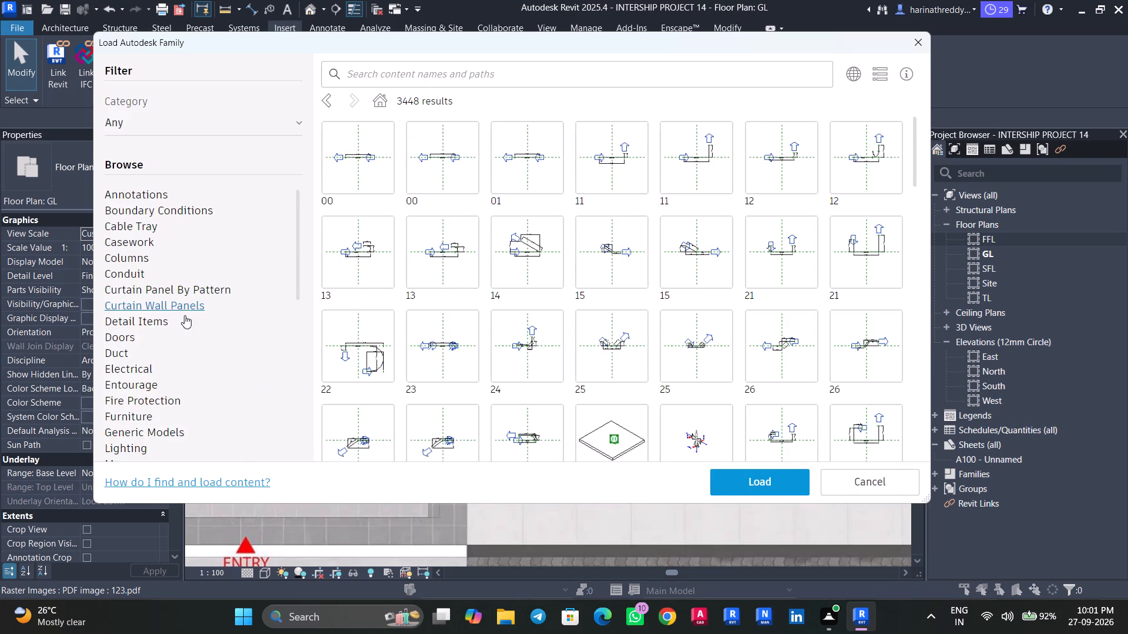
scroll(127, 429, up, 1)
scroll(127, 429, down, 6)
scroll(189, 395, down, 9)
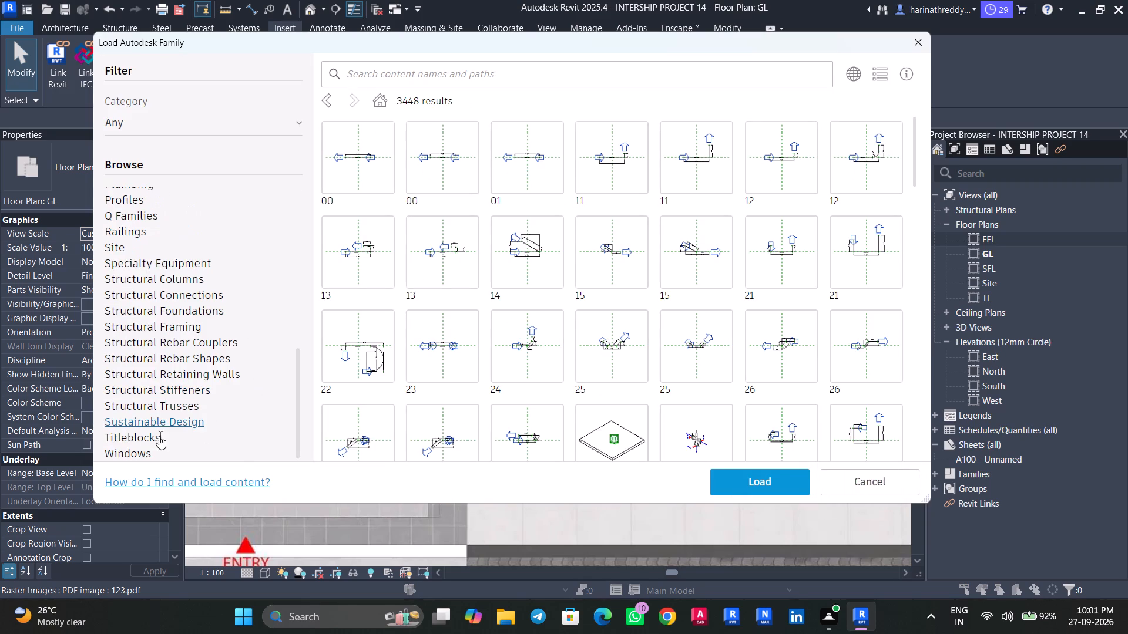
click(142, 451)
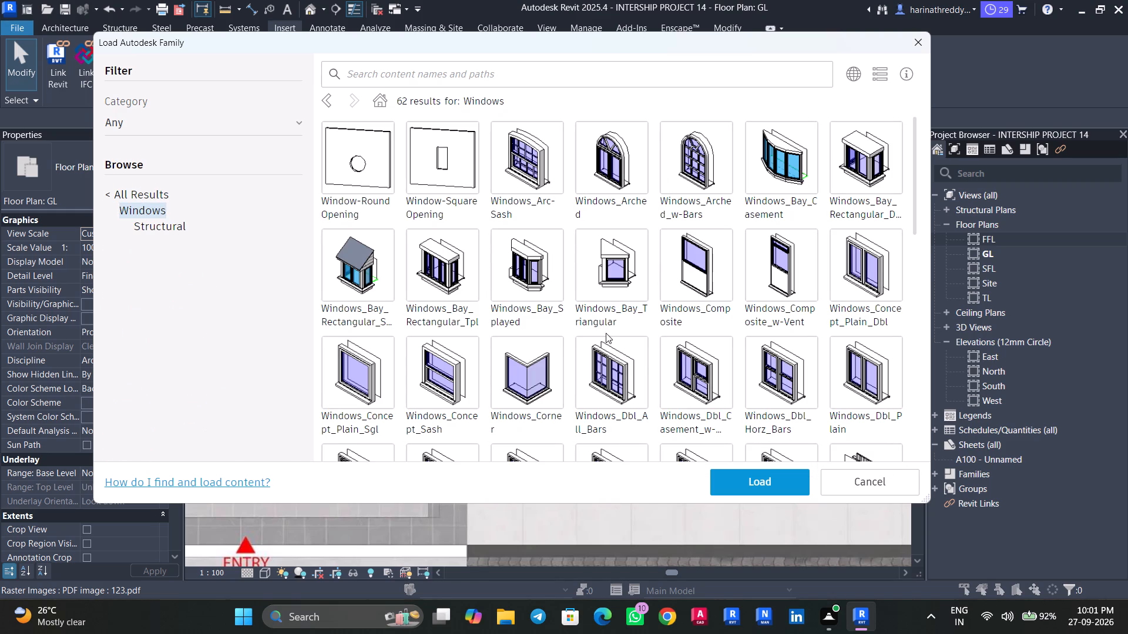
click(498, 349)
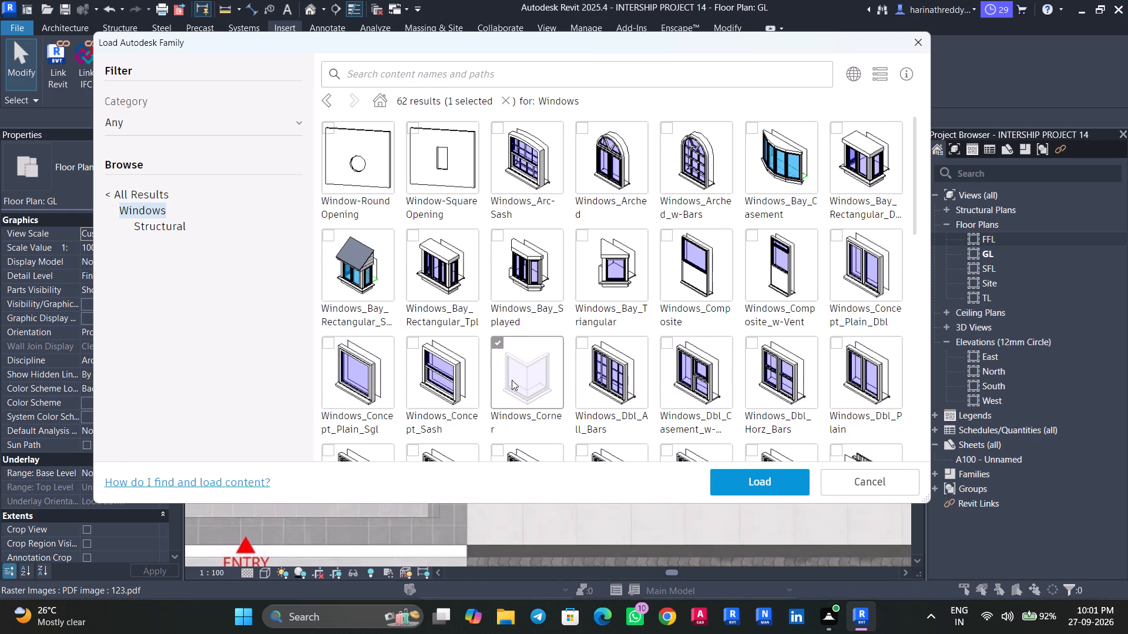
scroll(512, 380, down, 3)
scroll(713, 397, down, 3)
click(738, 473)
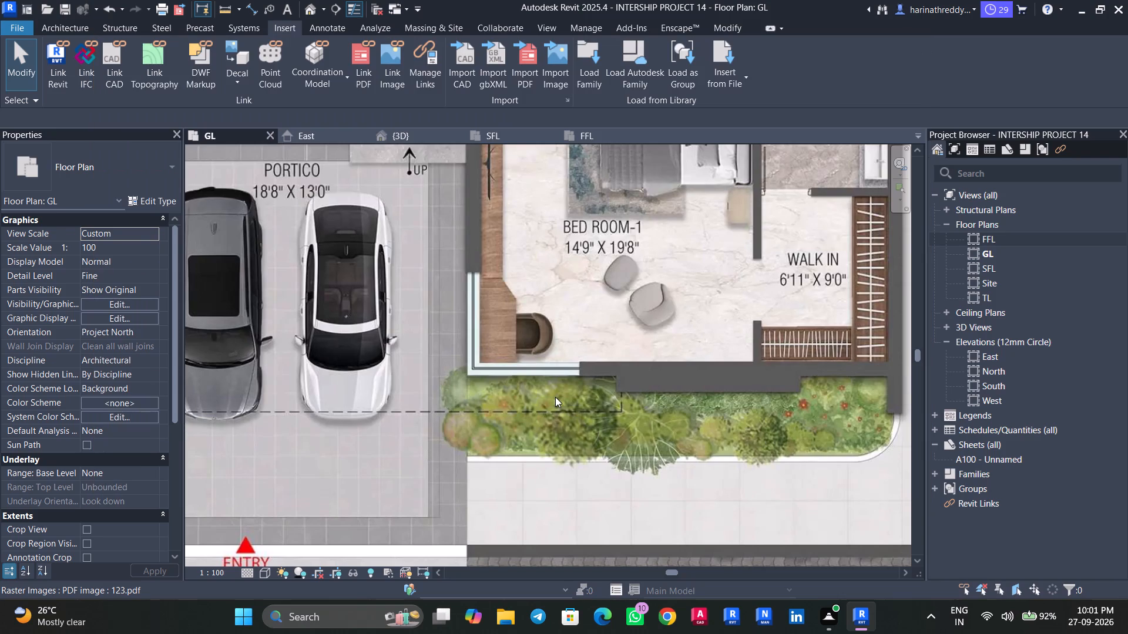
Place a Windows_Corner 910x910mm window at Bed Room-1's outer corner beside the portico on the GL plan.
text(WN)
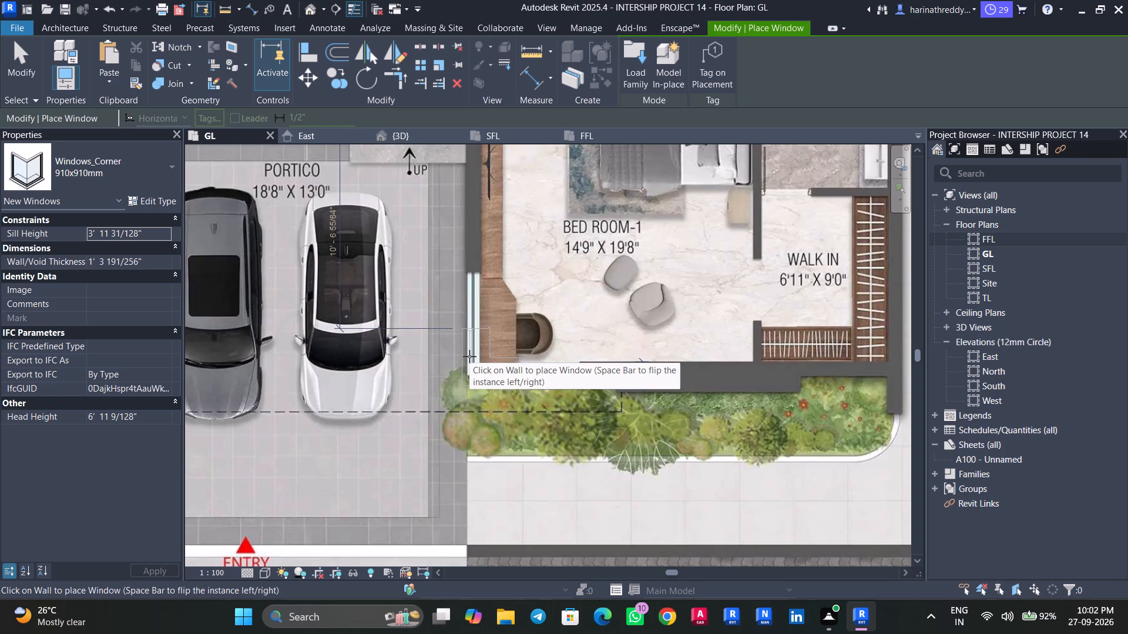
scroll(469, 356, up, 3)
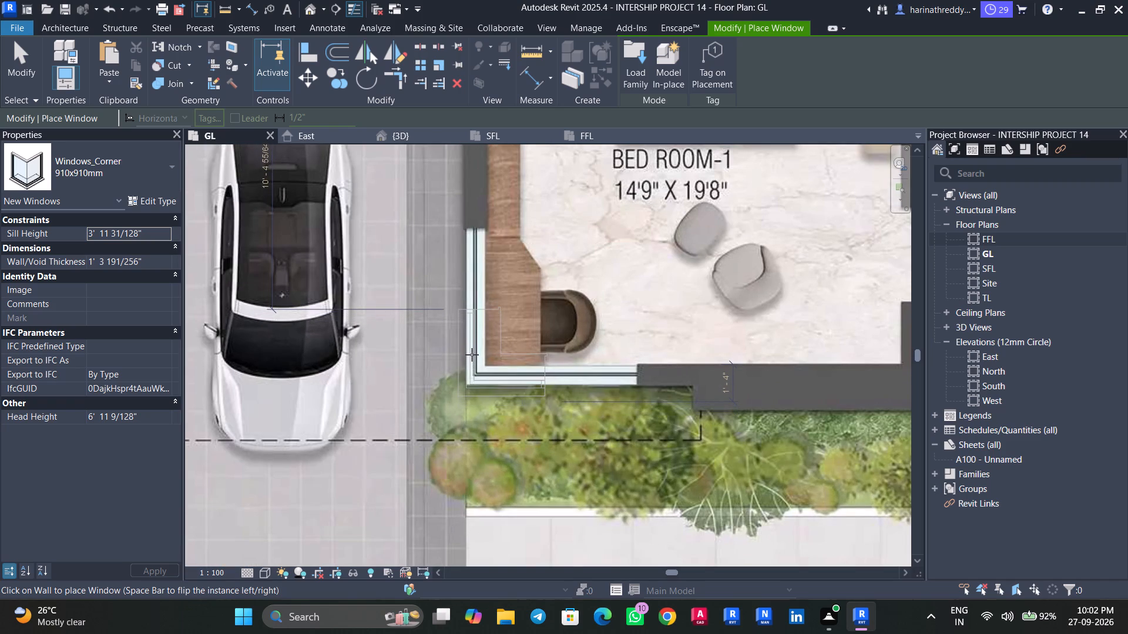
click(472, 355)
key(Escape)
key(Escape)
key(Escape)
Duplicate the placed corner window's type in the 3D view under the name 910x910mm 2.
click(412, 134)
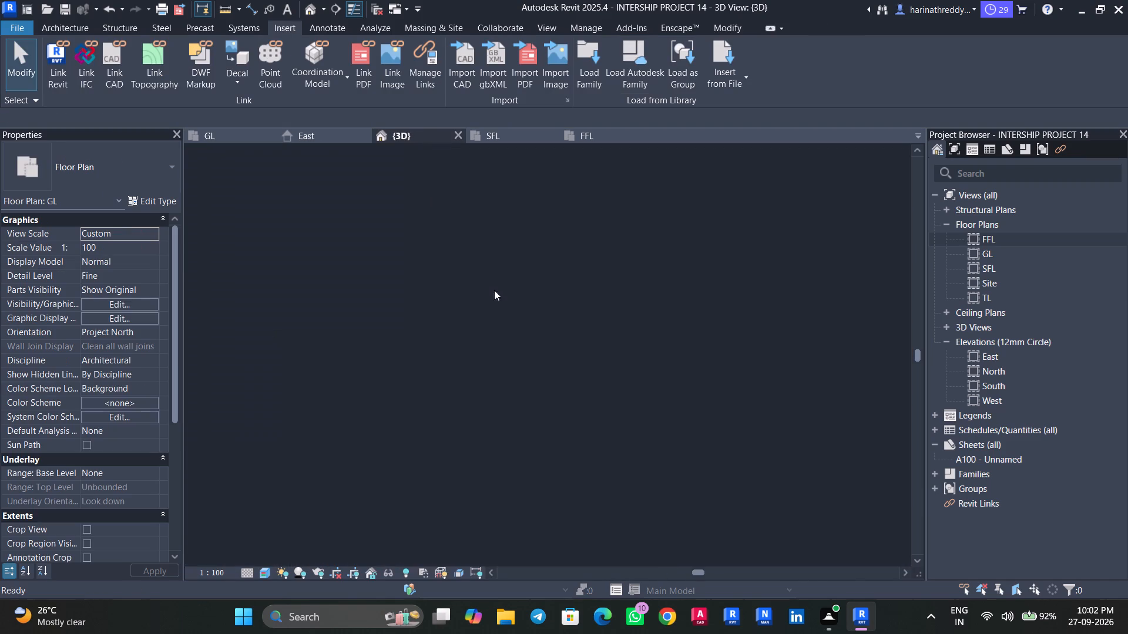
scroll(639, 544, up, 4)
middle_drag(637, 541, 512, 390)
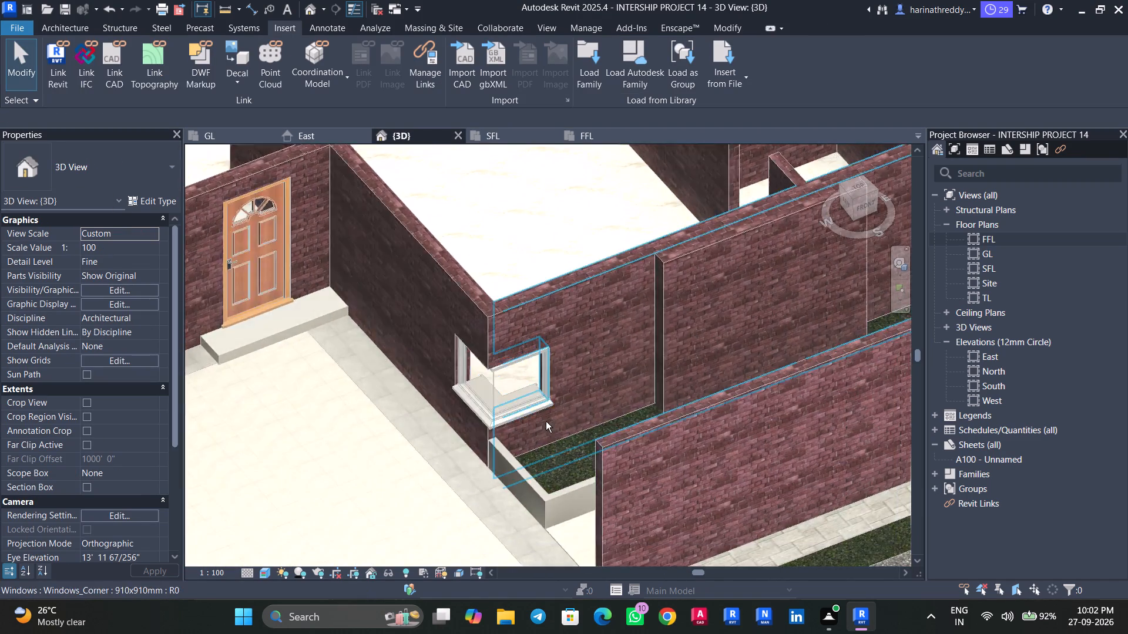
shift+middle_drag(546, 421, 582, 374)
shift+scroll(582, 374, up, 1)
scroll(582, 374, down, 1)
middle_drag(580, 373, 502, 478)
scroll(600, 375, up, 8)
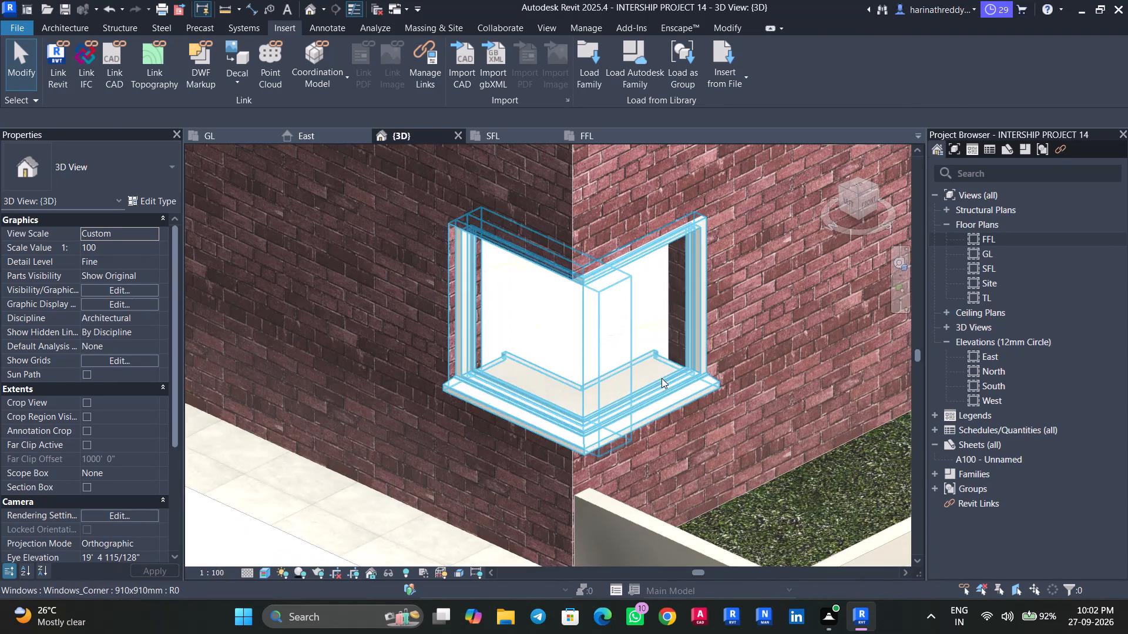
click(662, 378)
click(156, 194)
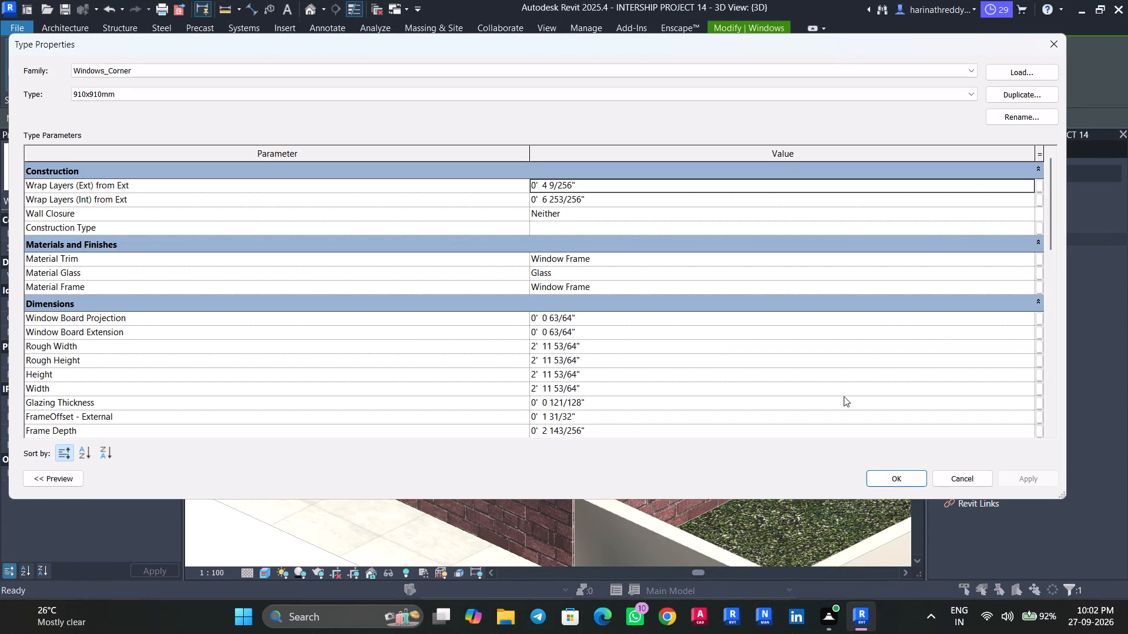
click(1019, 100)
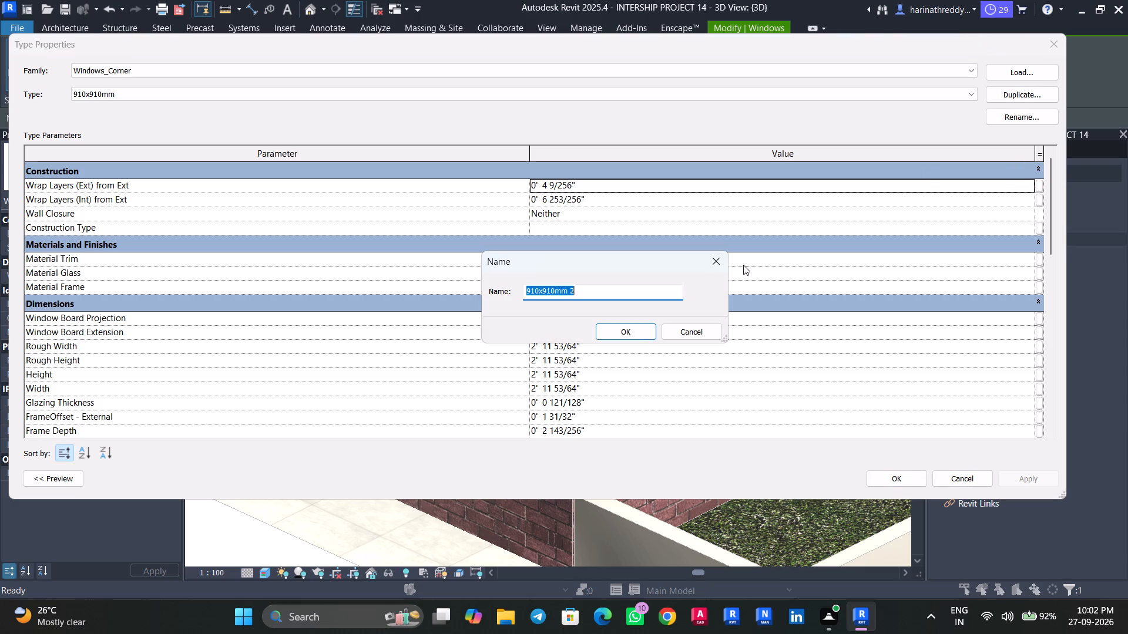
click(618, 338)
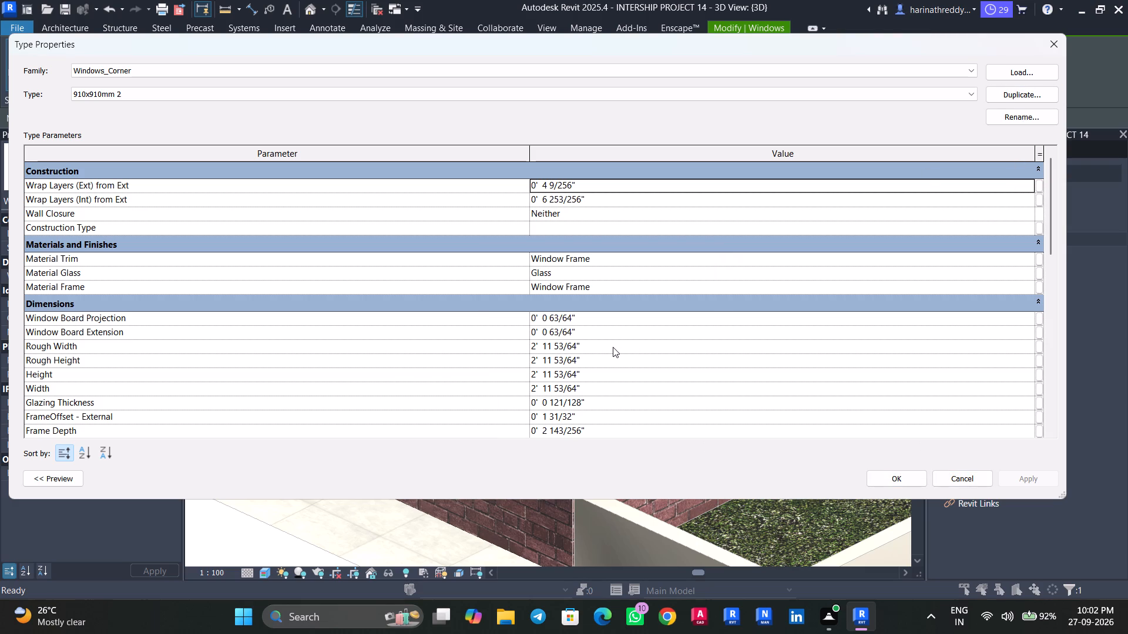
Set the 910x910mm 2 type's rough width and rough height to 6' each.
click(612, 347)
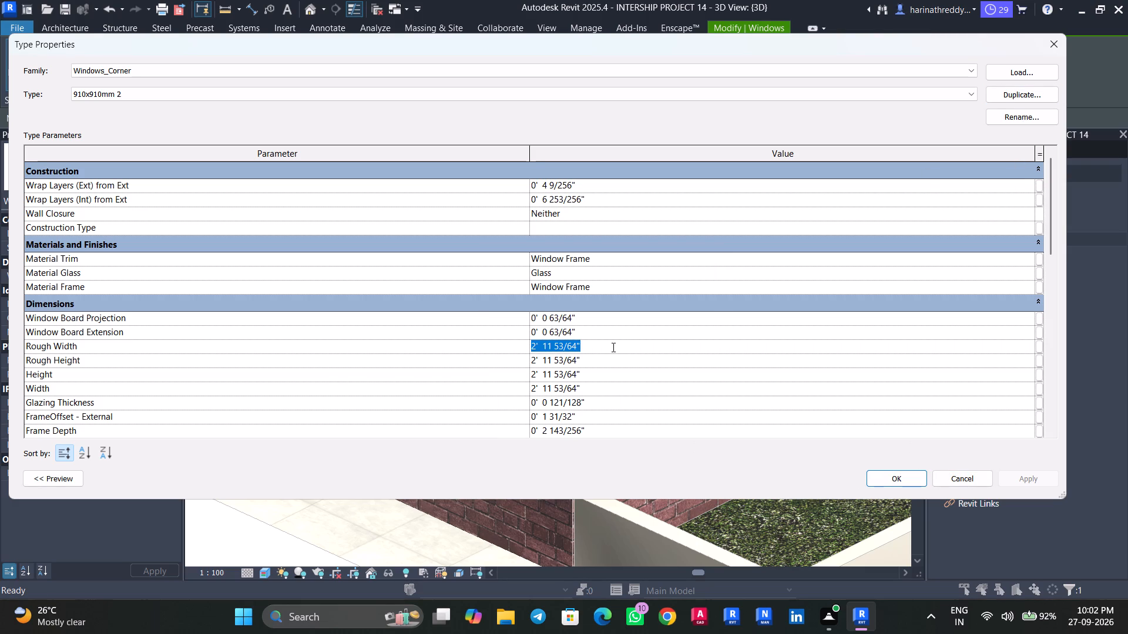
text(6')
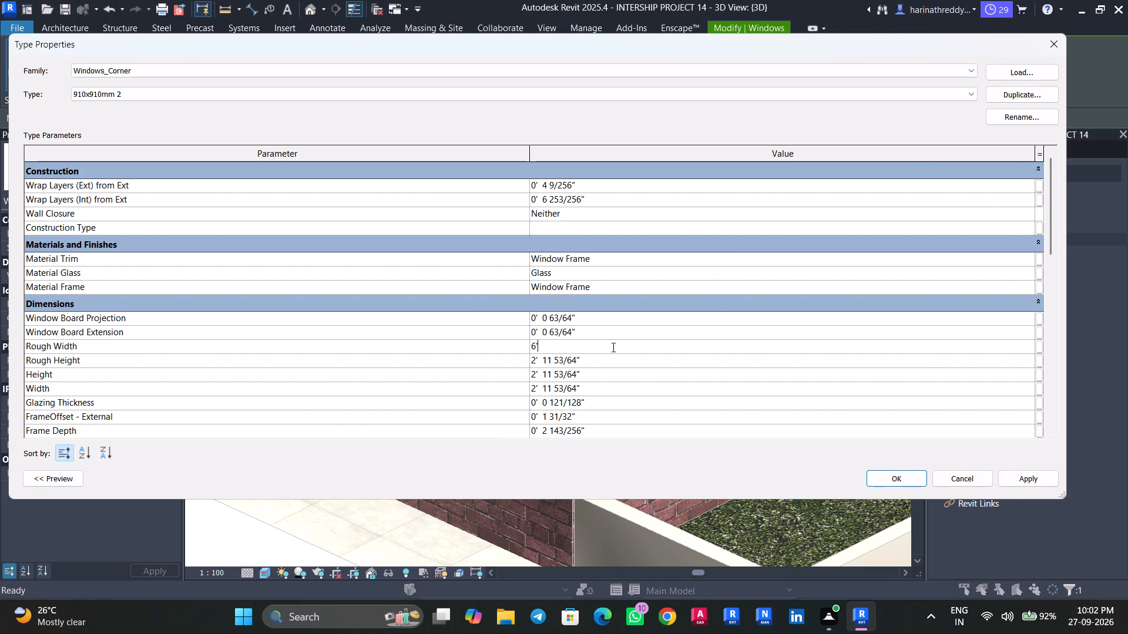
key(Return)
click(608, 357)
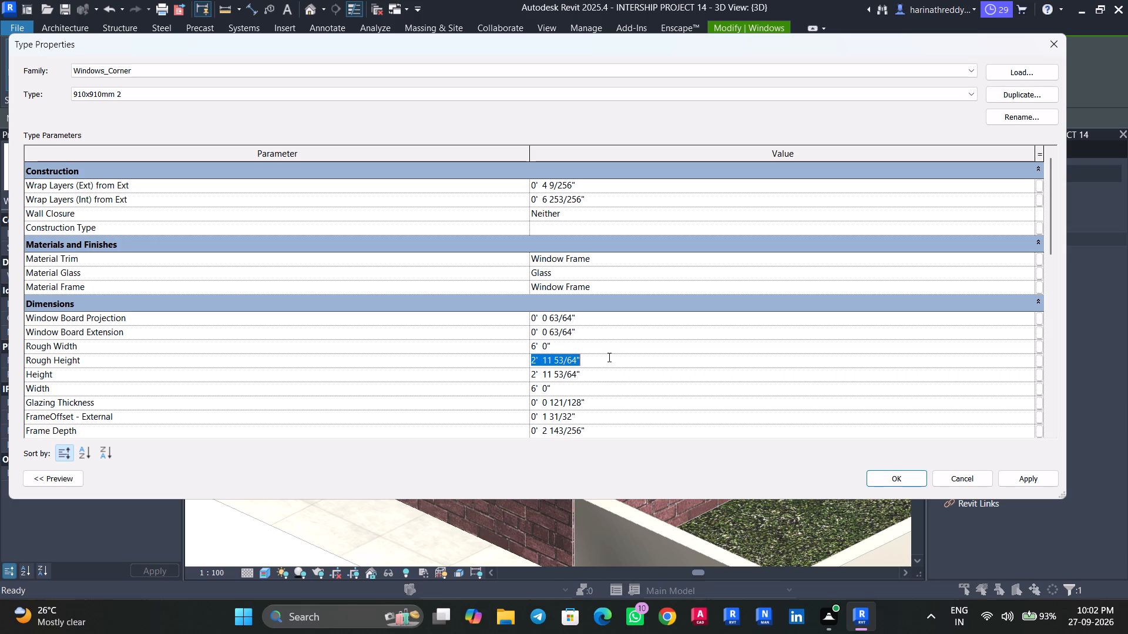
text(6')
key(Return)
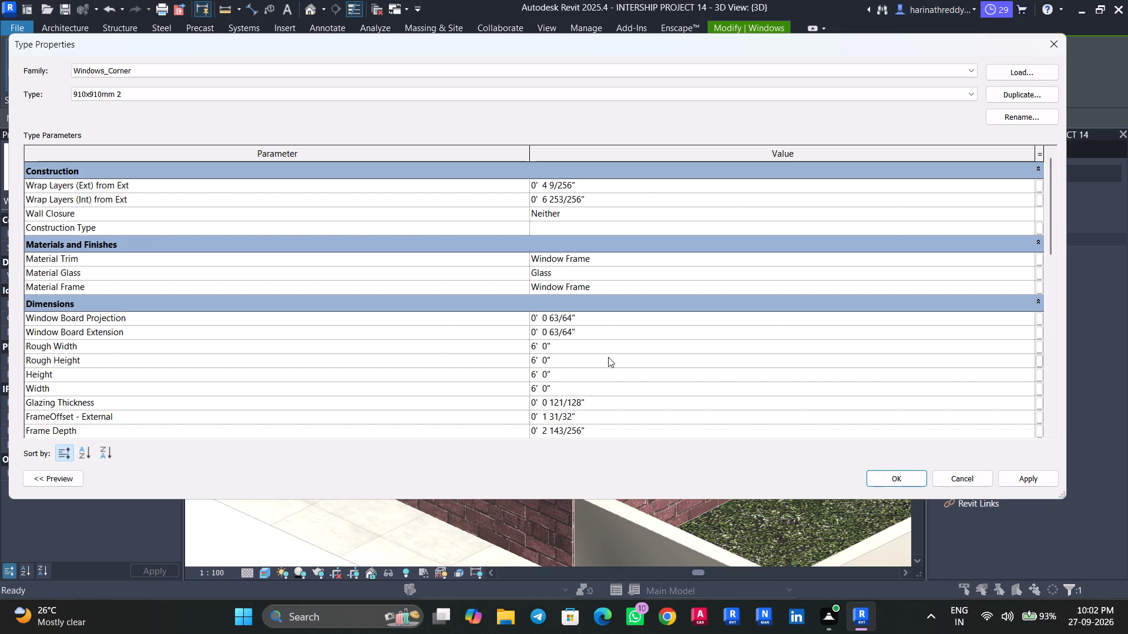
click(1019, 481)
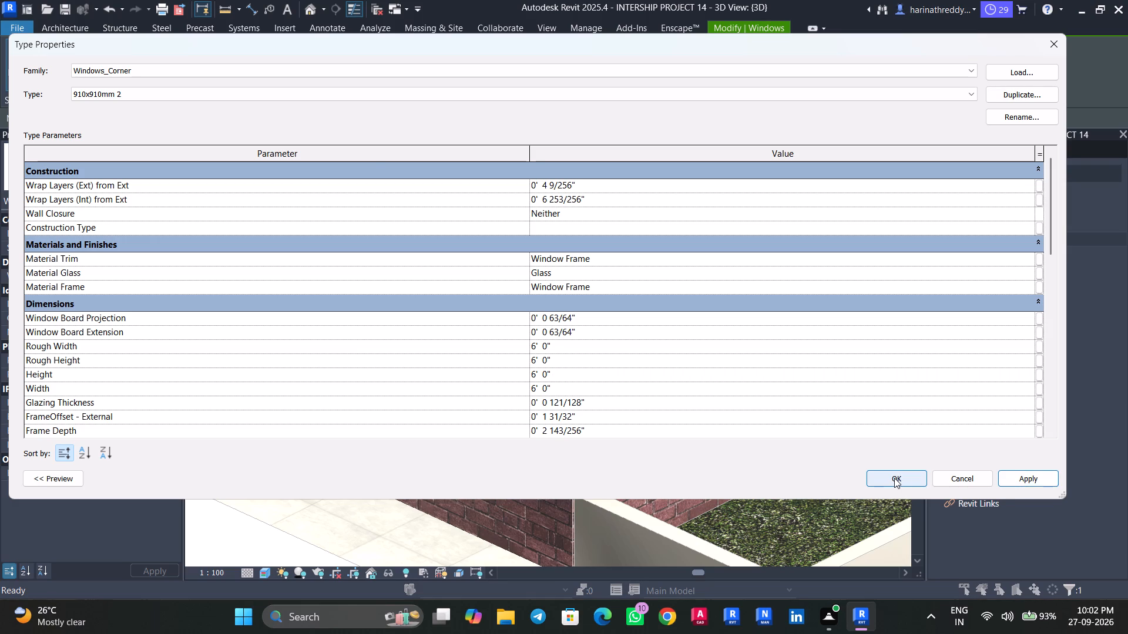
click(894, 478)
Nudge the corner window along the Bed Room-1 wall from above until both its sides sit in the meeting walls.
scroll(564, 406, down, 5)
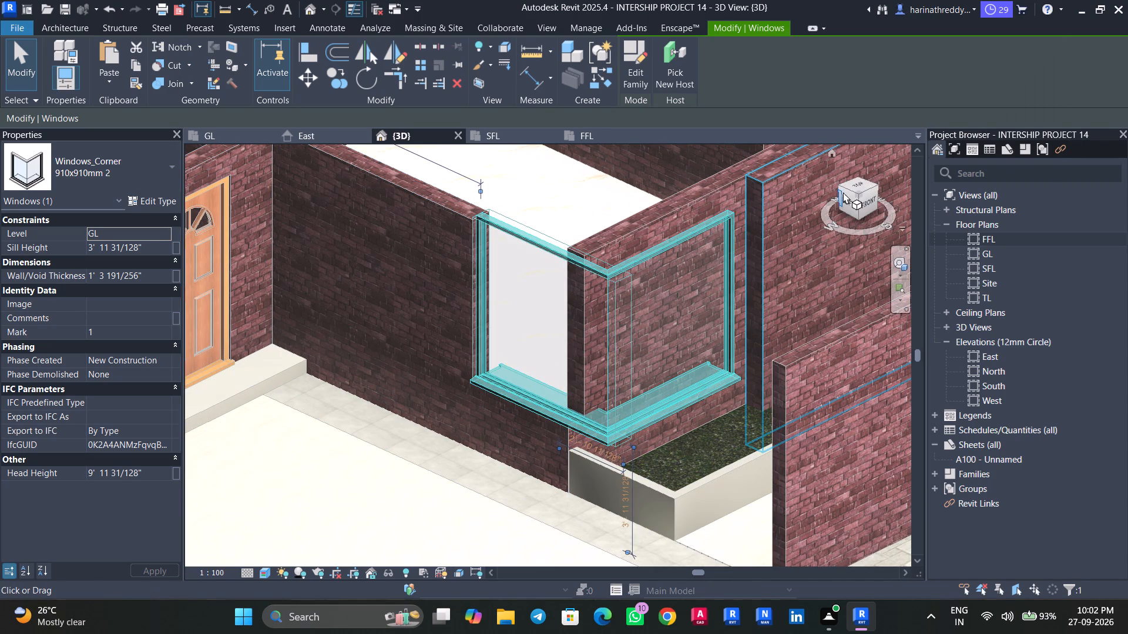
click(859, 184)
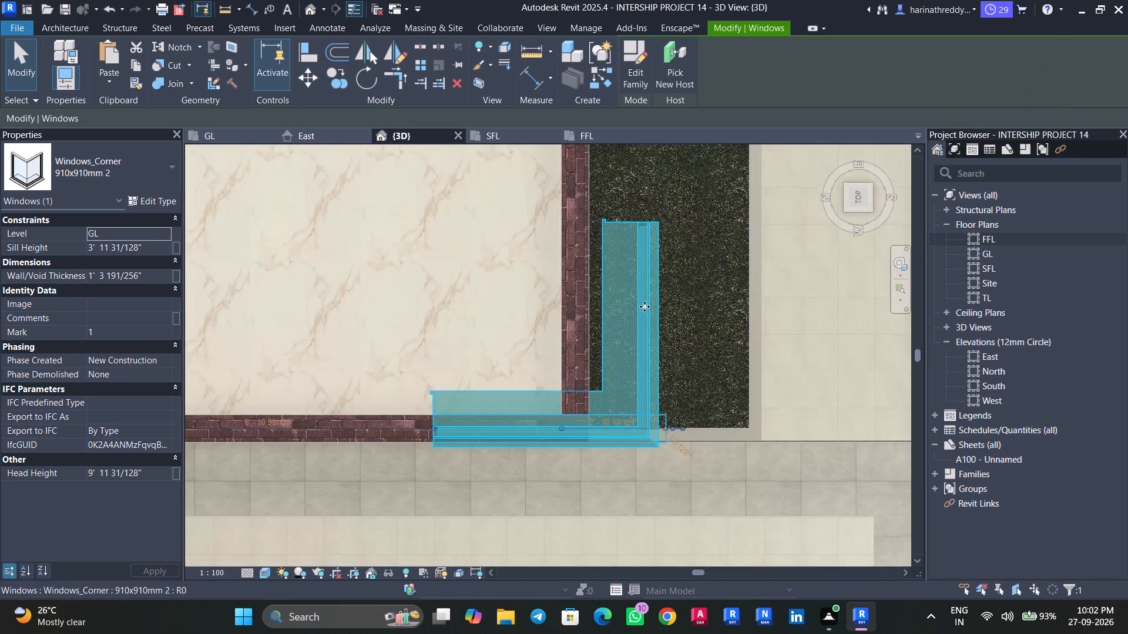
key(Left)
key(Left)
key(Left)
key(Left)
key(Left)
key(Left)
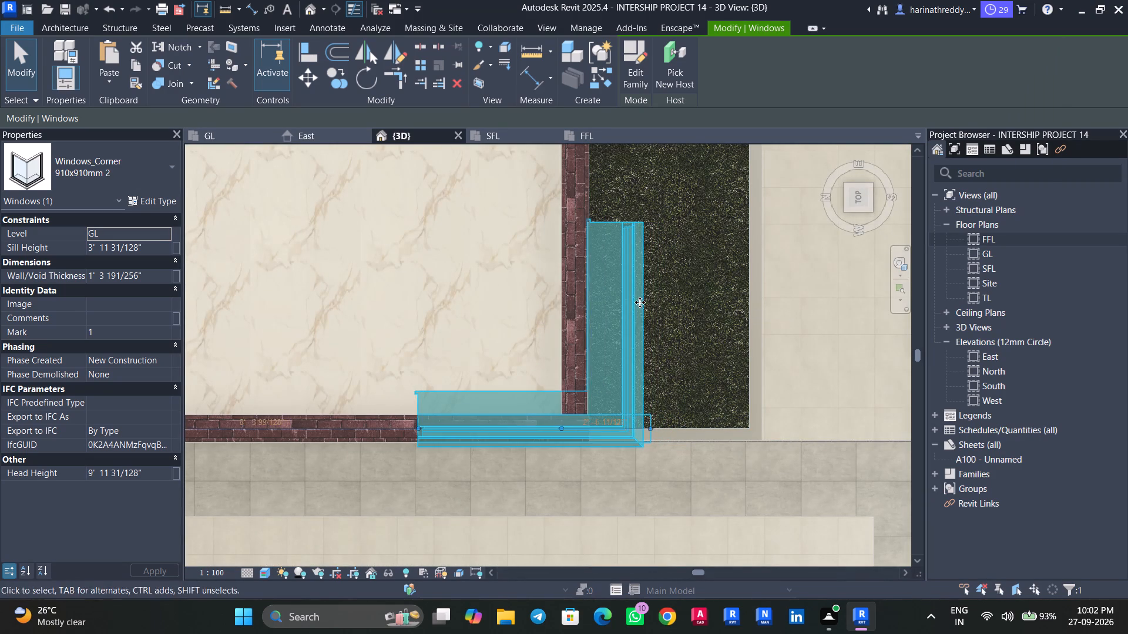
key(Left)
key(Left)
key(Left)
key(Left)
key(Left)
key(Left)
key(Left)
key(Left)
key(Left)
key(Left)
key(Left)
key(Left)
key(Left)
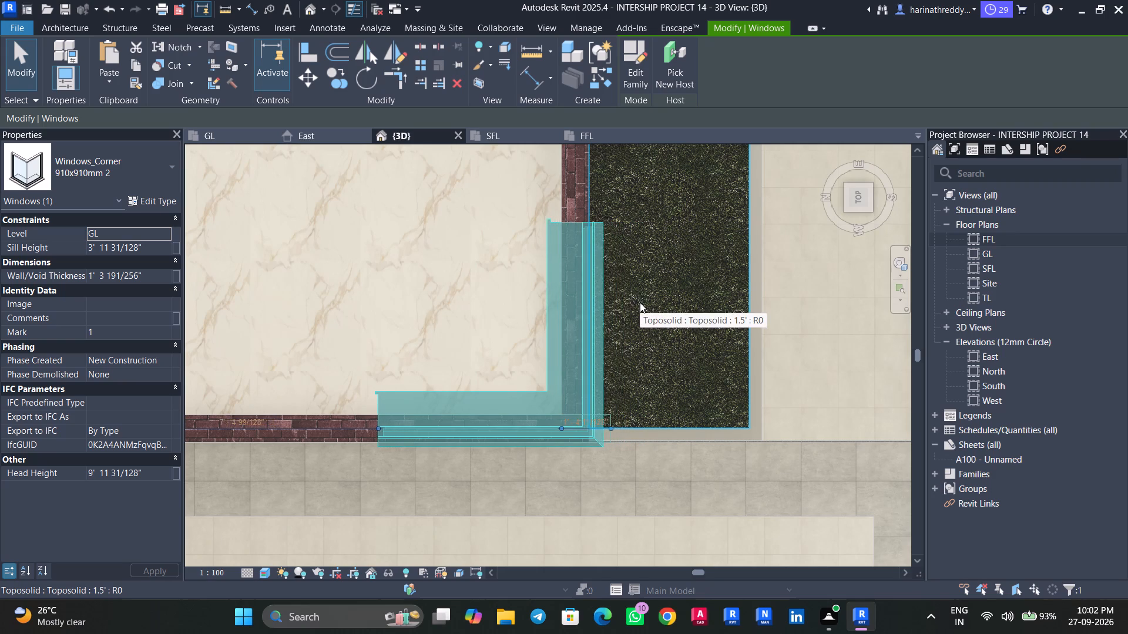
key(Left)
key(Left)
key(Left)
key(Left)
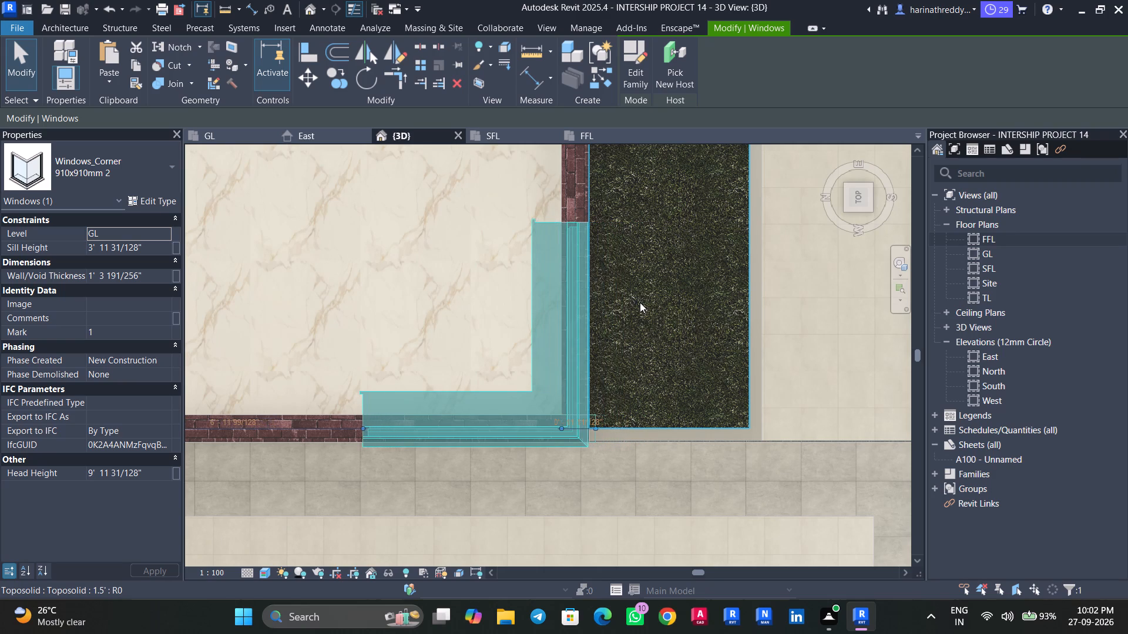
key(Down)
key(Up)
key(Up)
key(Up)
scroll(629, 375, down, 4)
shift+middle_drag(642, 402, 532, 160)
key(Escape)
key(Escape)
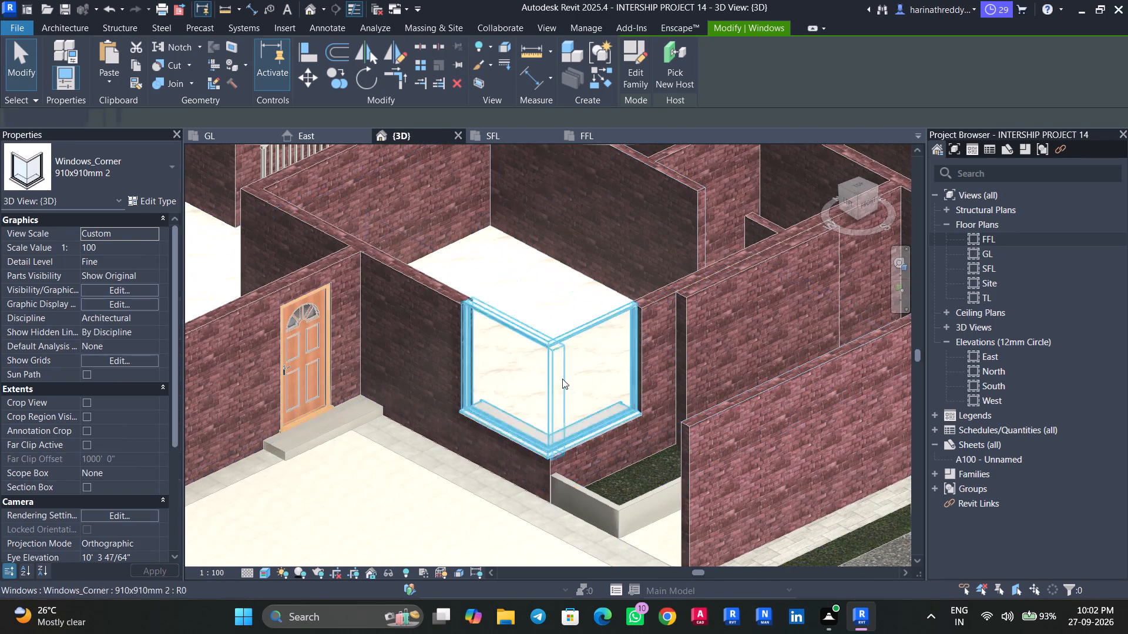
Set the corner window's sill height to 2', then raise it to 3'.
scroll(496, 450, up, 5)
click(552, 393)
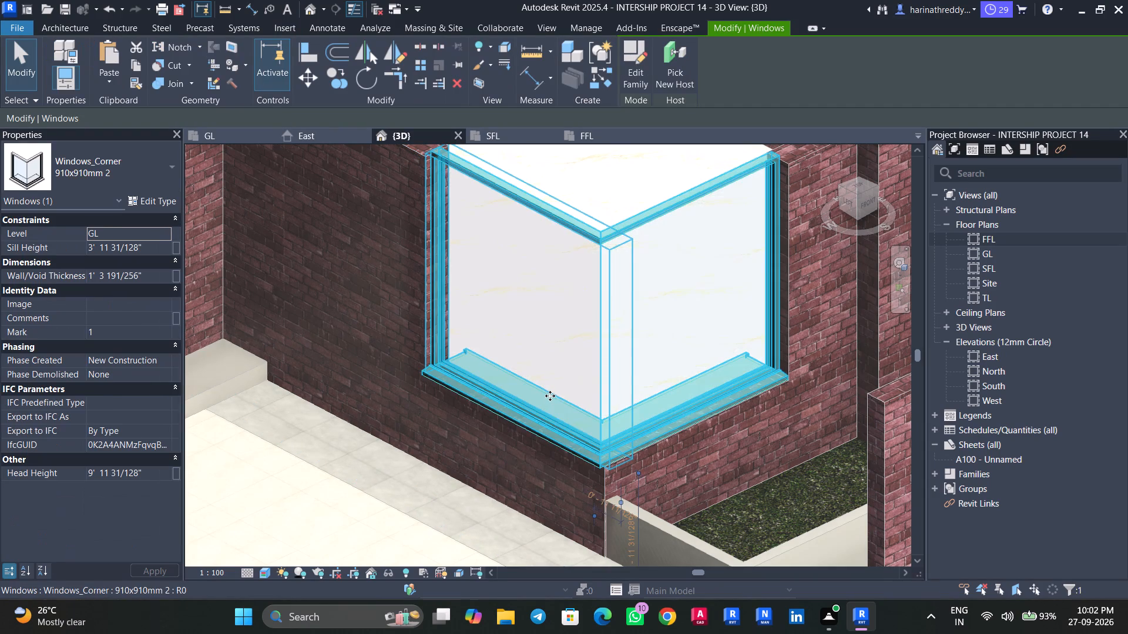
shift+middle_drag(550, 396, 563, 370)
shift+middle_click(563, 370)
click(153, 248)
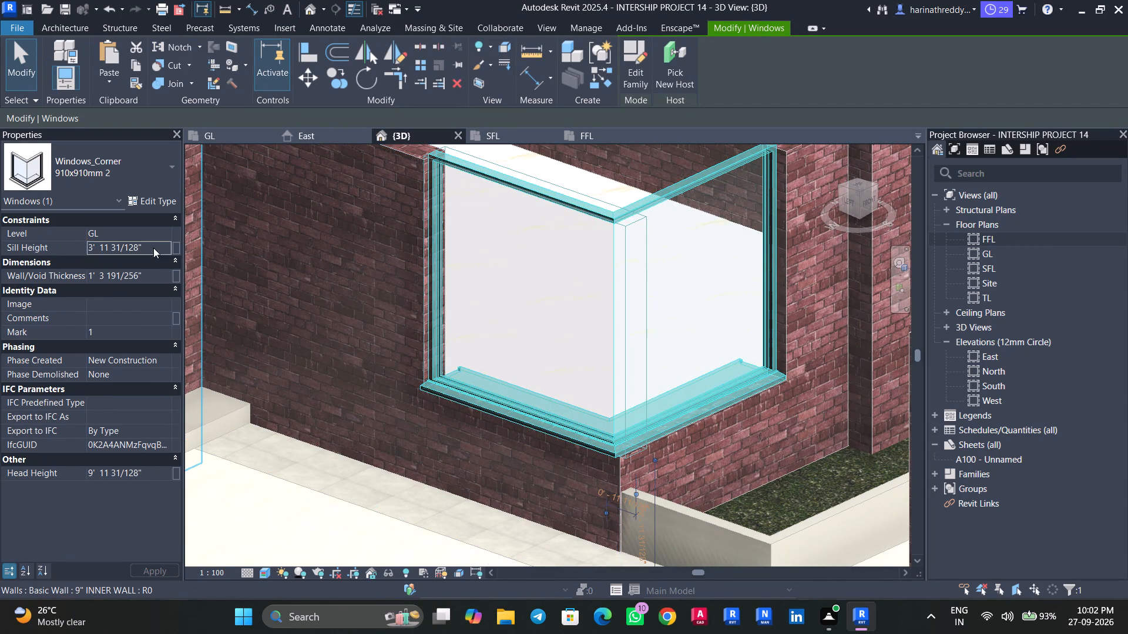
text(2')
key(Return)
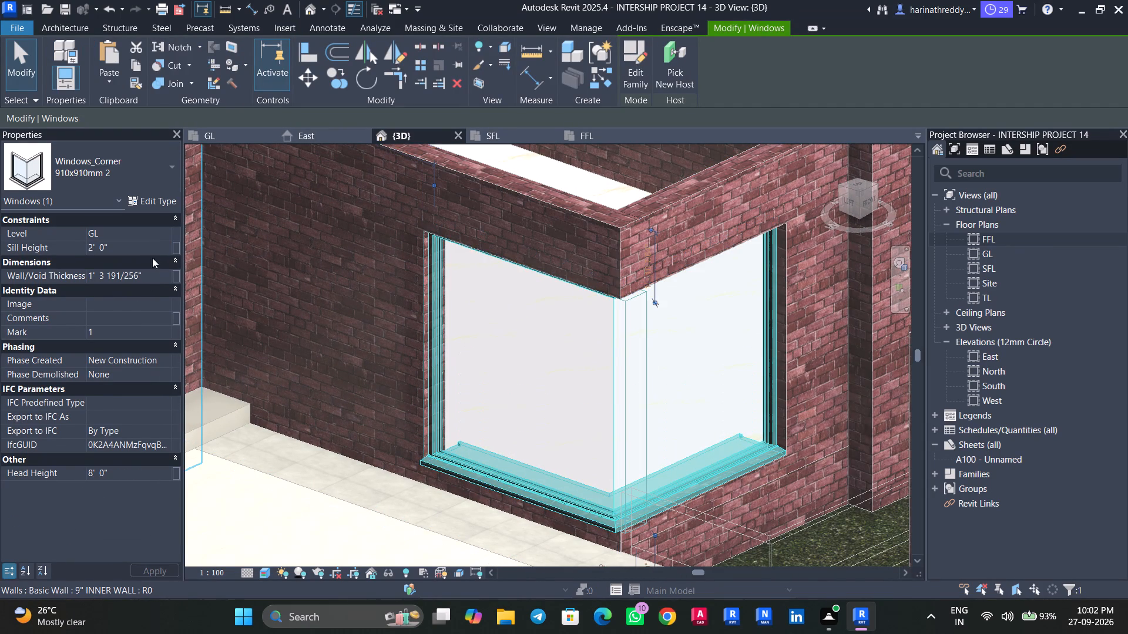
click(147, 252)
text(3')
key(Return)
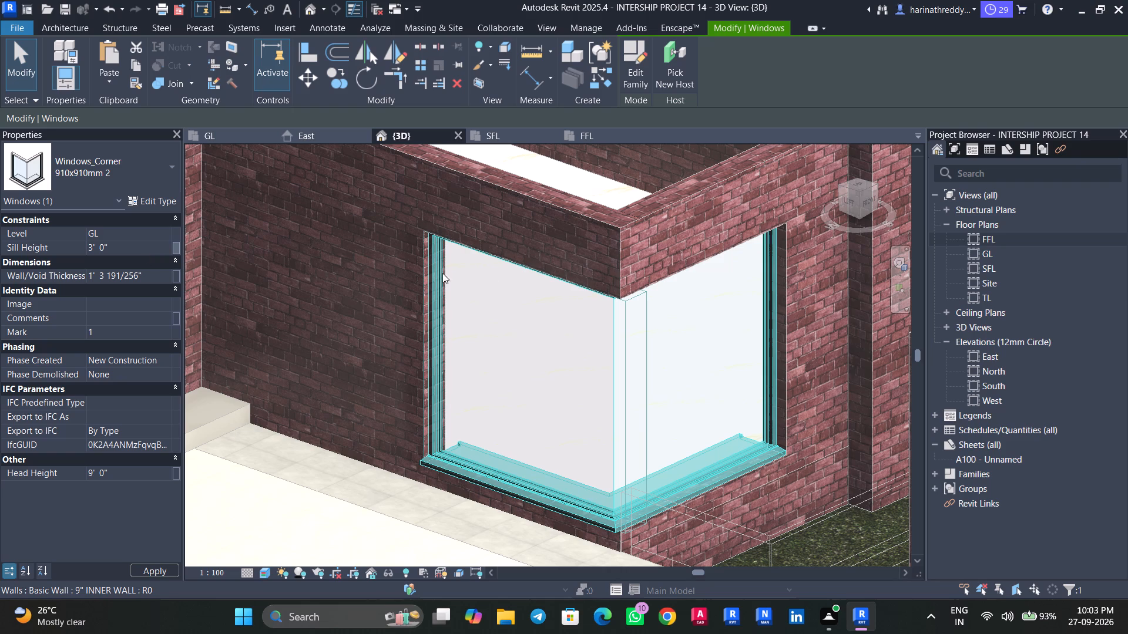
key(Escape)
key(Escape)
Examine the GL reference plan for openings along the toilet, staircase, servant room, wet kitchen and store room walls.
scroll(325, 410, down, 8)
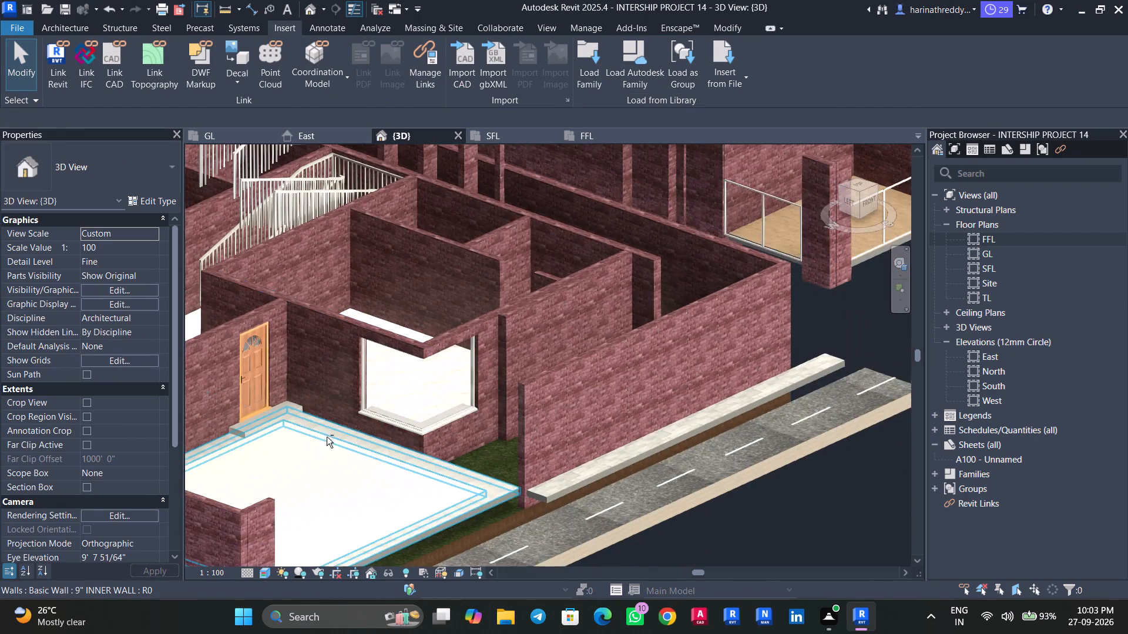
shift+middle_drag(328, 441, 663, 530)
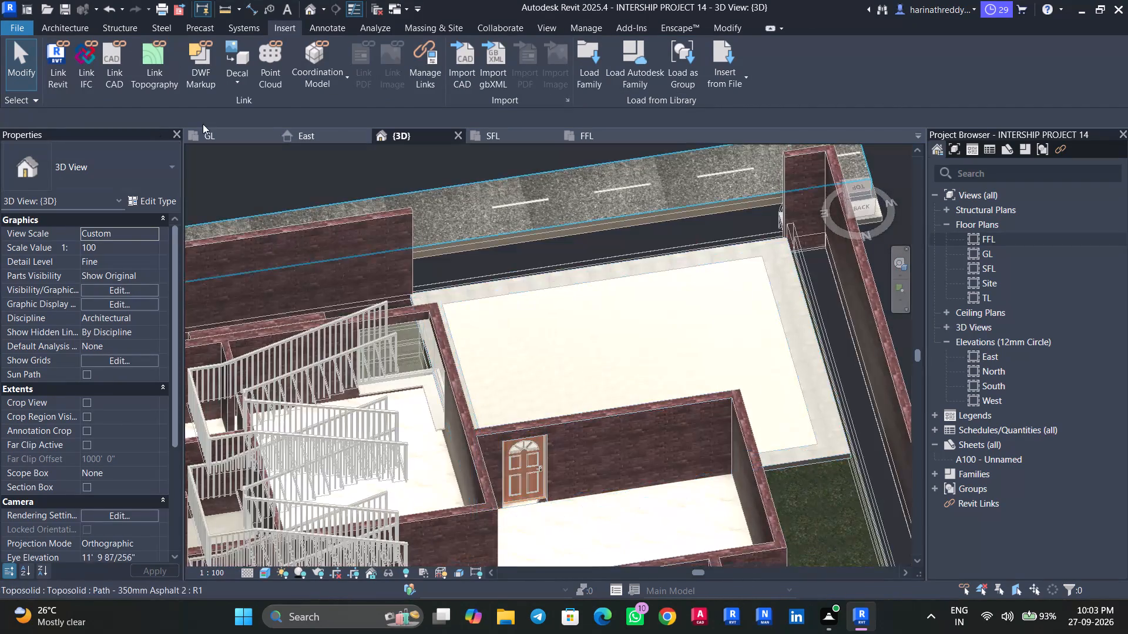
click(216, 136)
key(Tab)
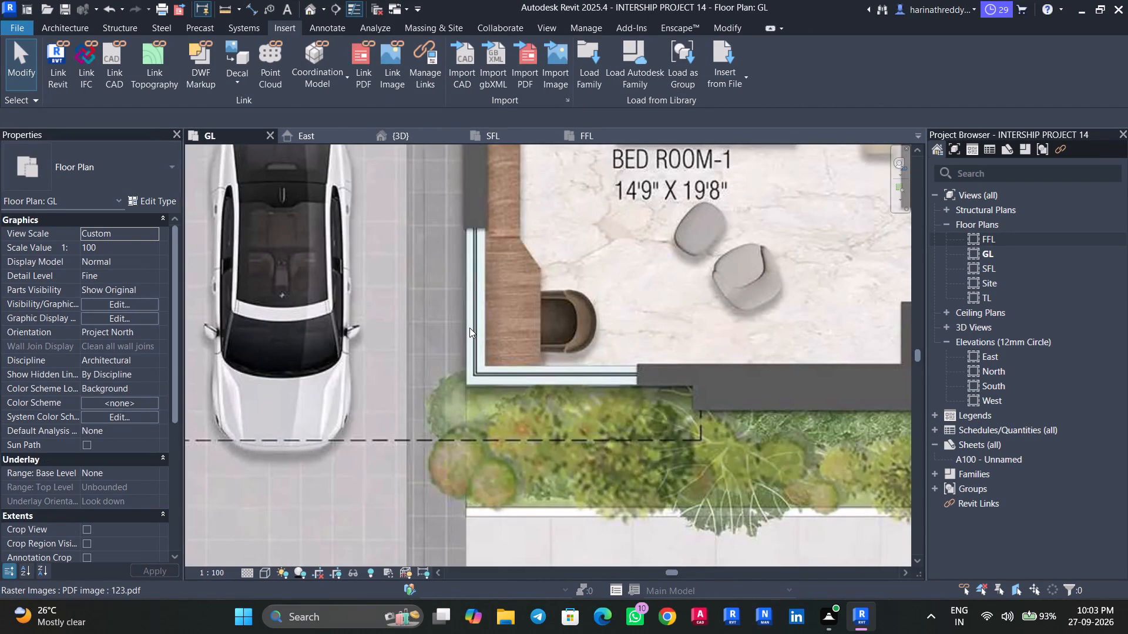
scroll(375, 362, up, 1)
scroll(375, 362, down, 11)
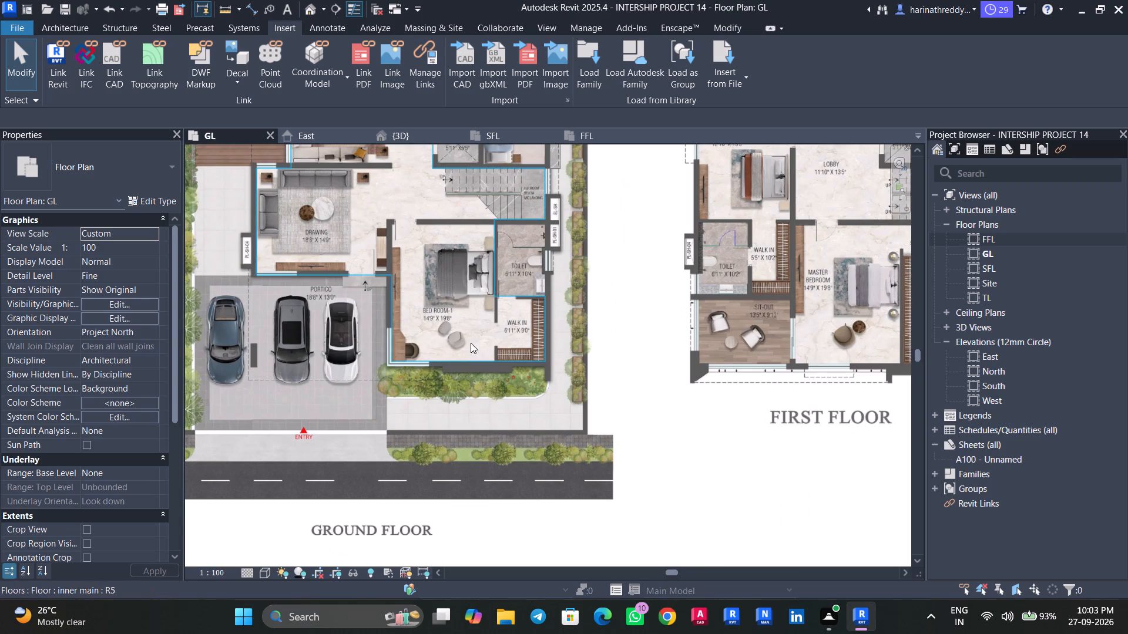
scroll(533, 249, up, 4)
middle_drag(510, 275, 490, 365)
scroll(567, 345, up, 5)
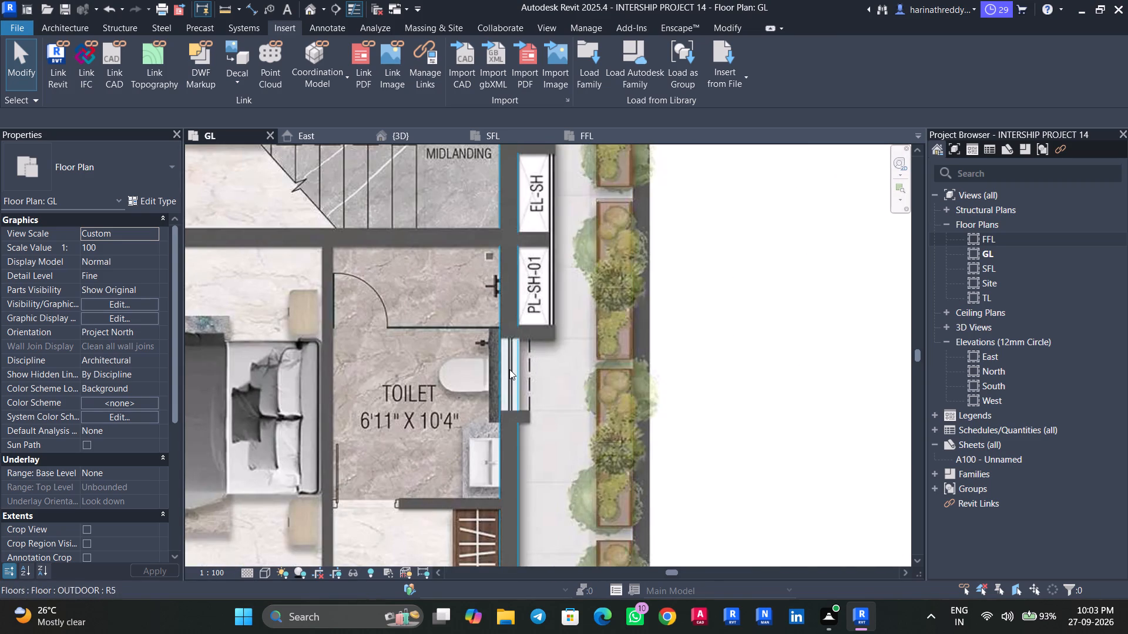
scroll(509, 369, down, 2)
scroll(513, 364, up, 2)
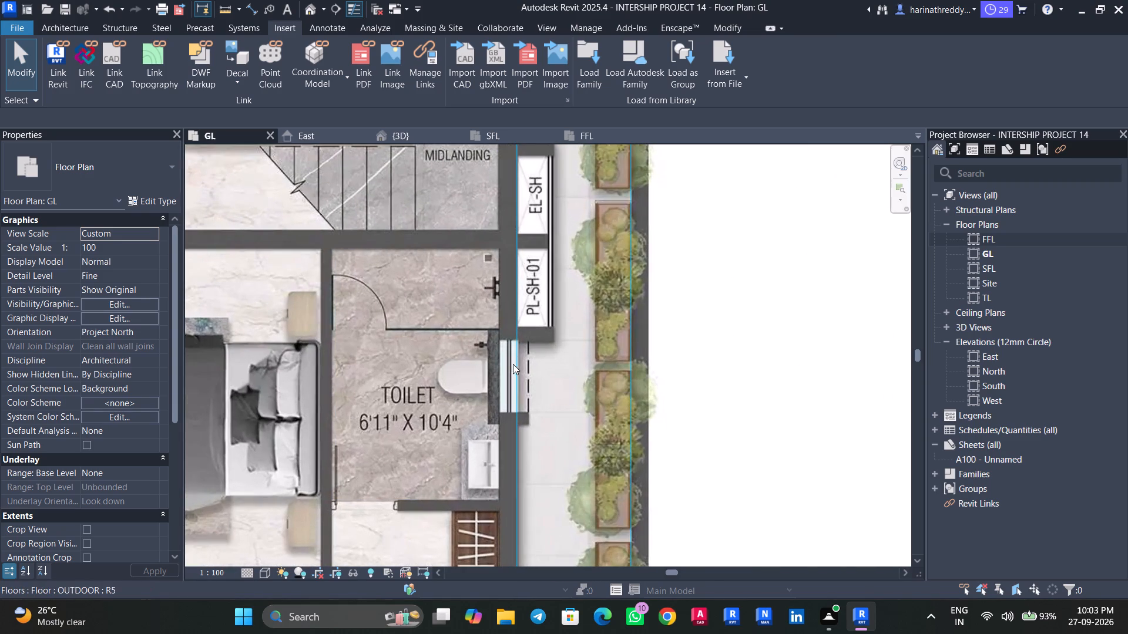
scroll(509, 360, down, 9)
middle_drag(494, 365, 519, 452)
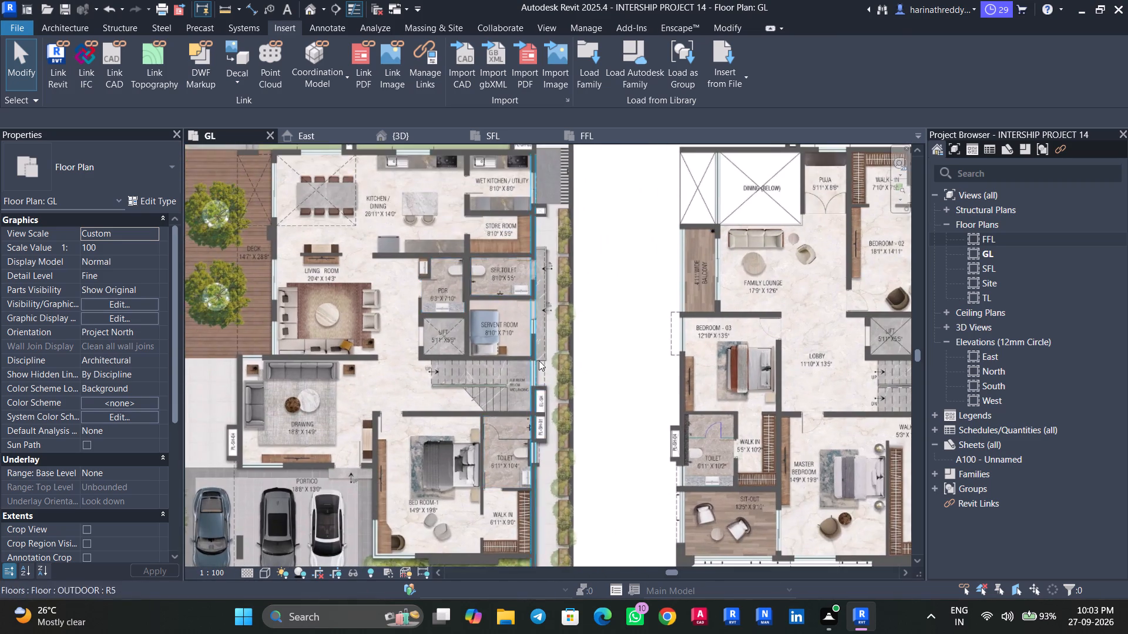
scroll(539, 360, up, 6)
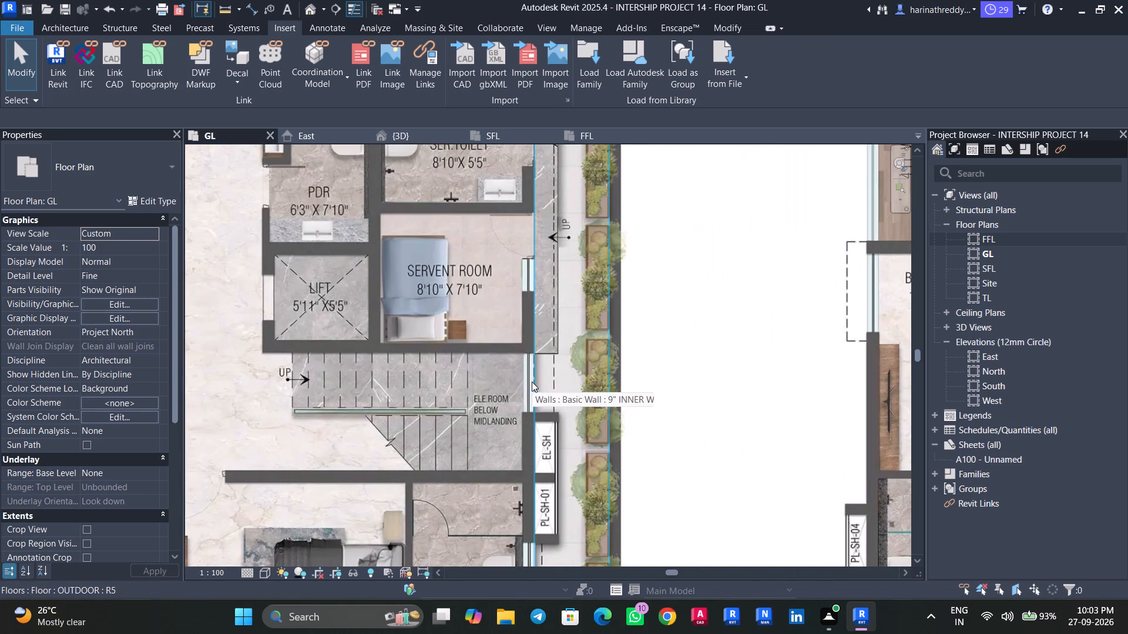
scroll(532, 382, down, 2)
scroll(532, 382, up, 1)
scroll(532, 382, down, 5)
middle_drag(534, 387, 550, 438)
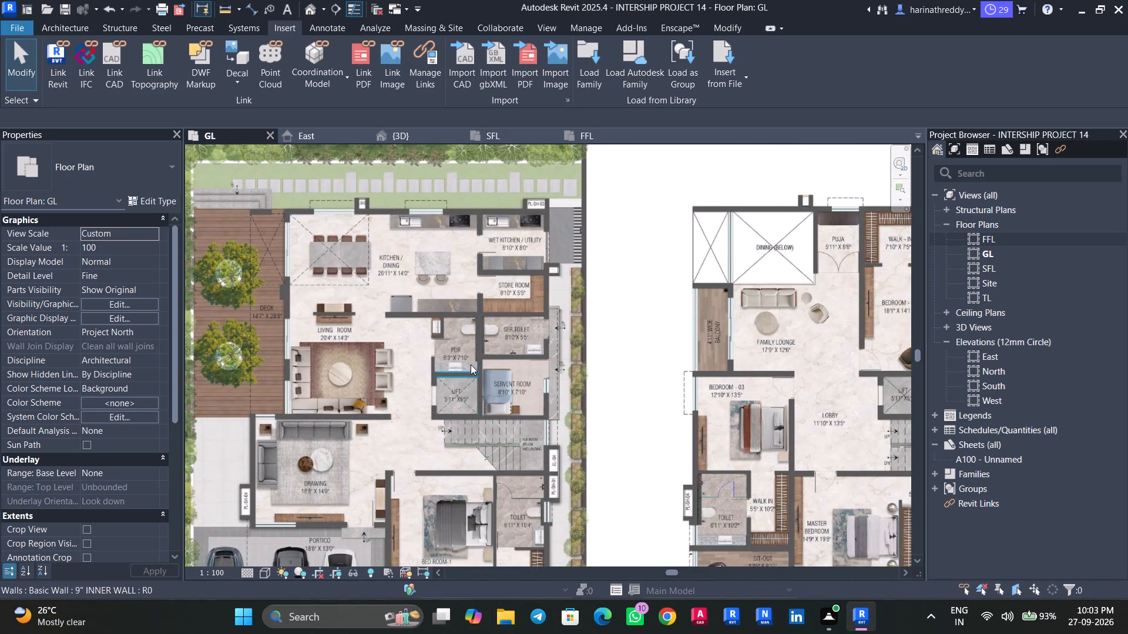
scroll(466, 260, up, 3)
click(495, 237)
scroll(488, 248, up, 3)
scroll(488, 248, down, 1)
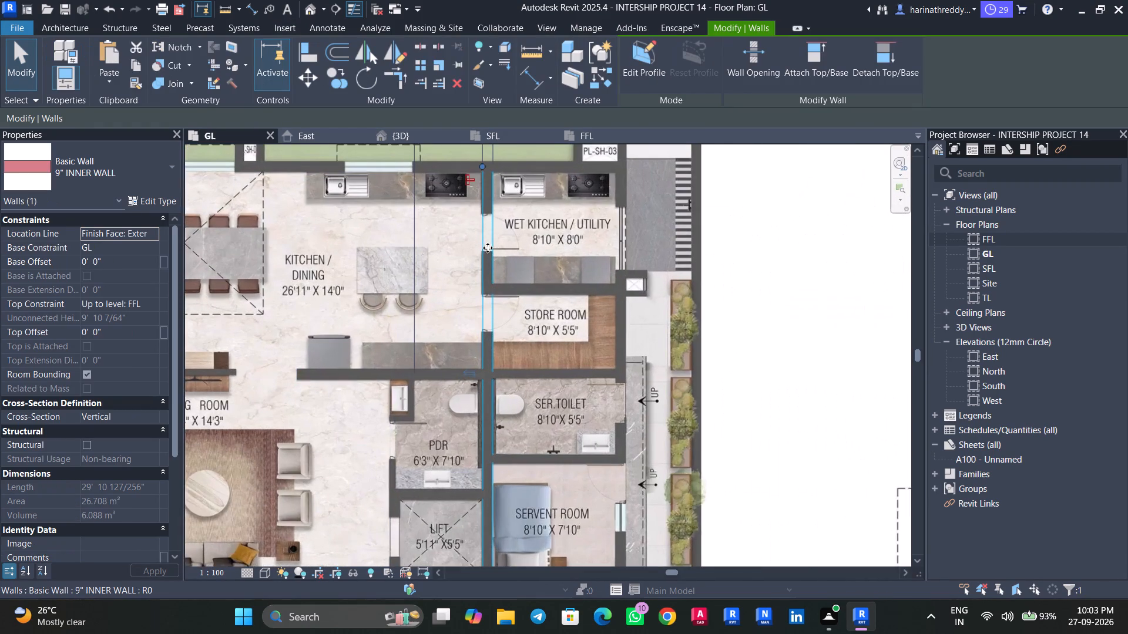
middle_drag(550, 257, 540, 319)
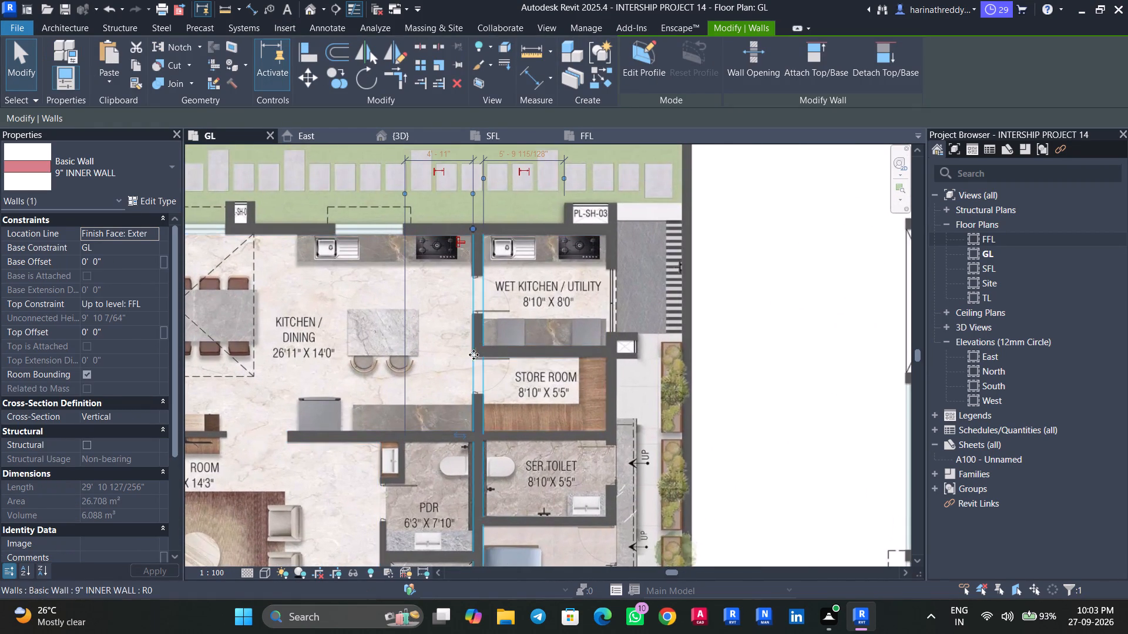
Clear the wall selection and examine the GL reference plan around the living room, store room, servant toilet and servant room walls.
middle_drag(462, 358, 563, 358)
middle_drag(563, 358, 552, 252)
key(Escape)
key(Escape)
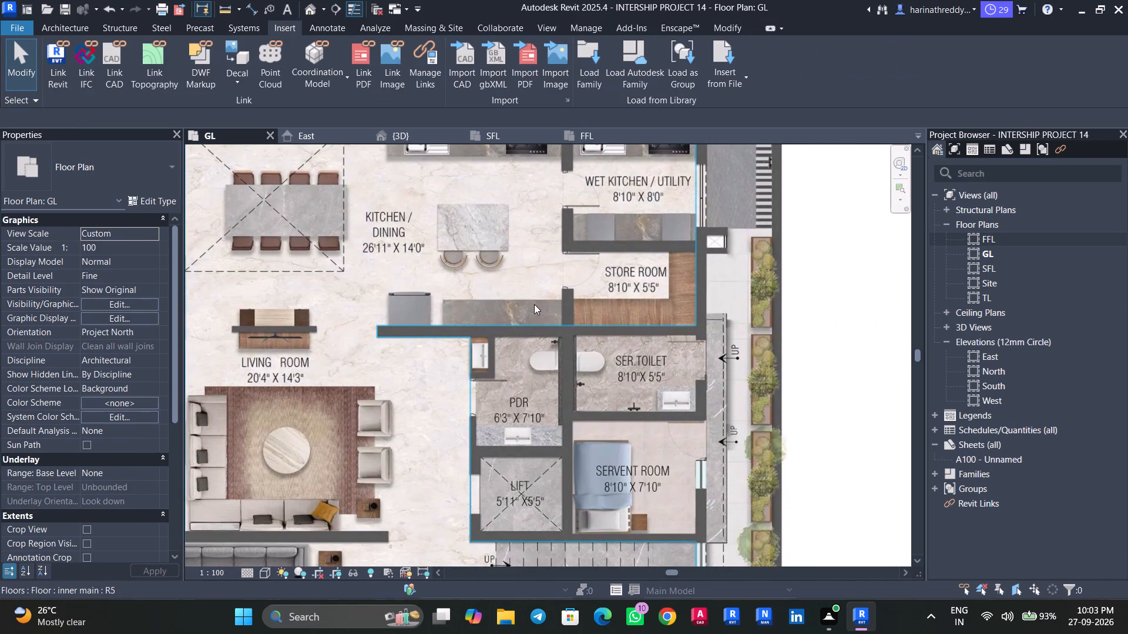
scroll(513, 340, down, 4)
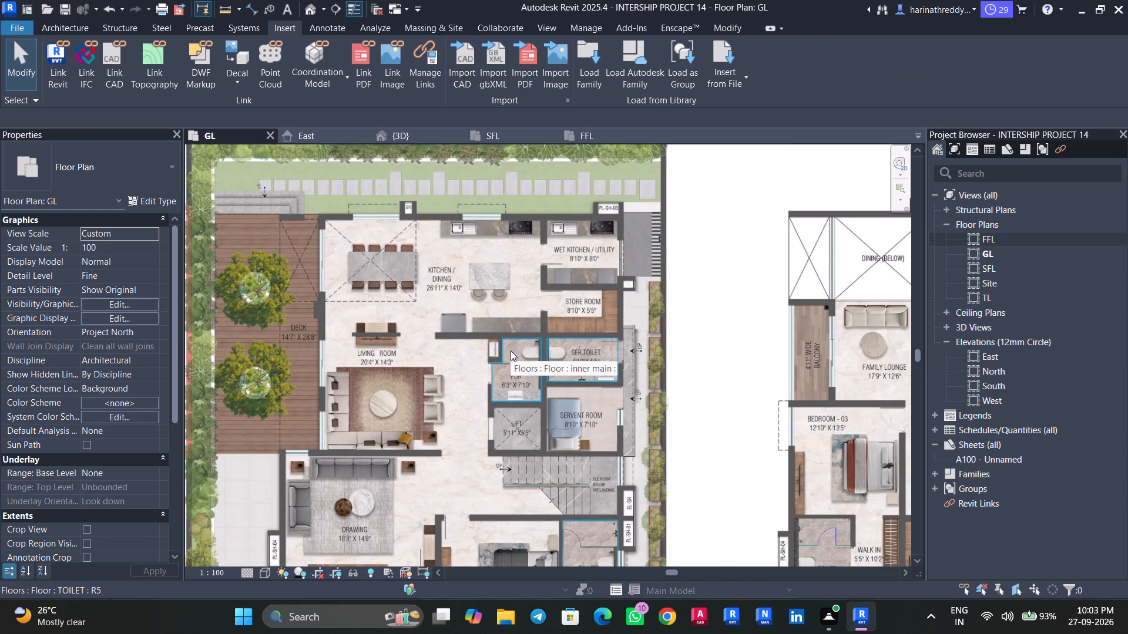
scroll(334, 393, up, 2)
scroll(334, 391, down, 1)
scroll(334, 390, up, 4)
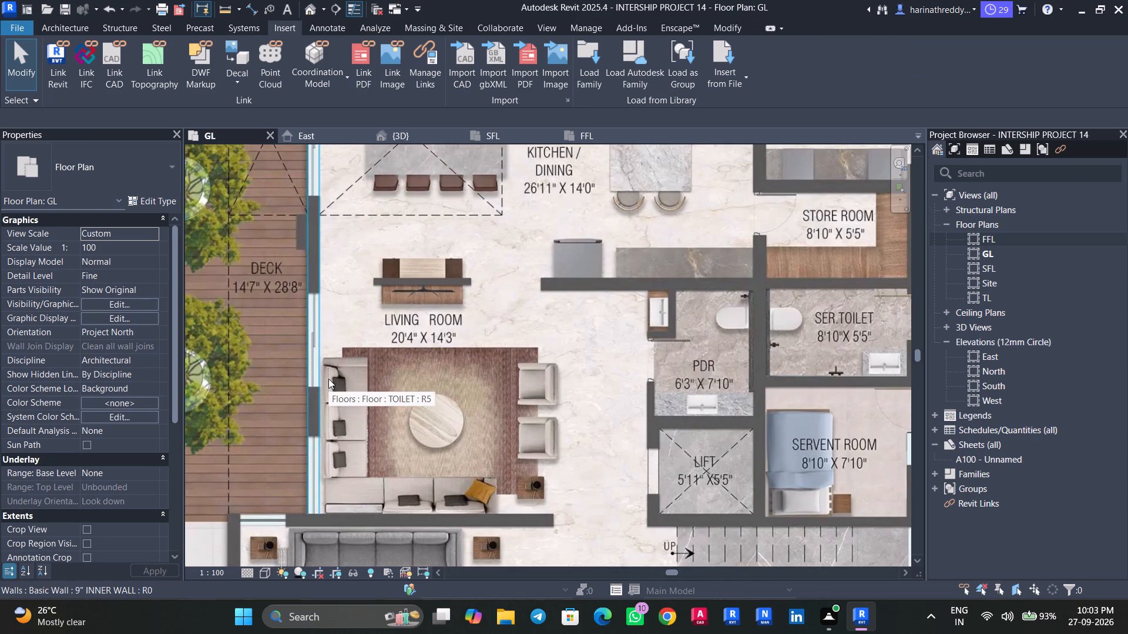
scroll(328, 379, down, 7)
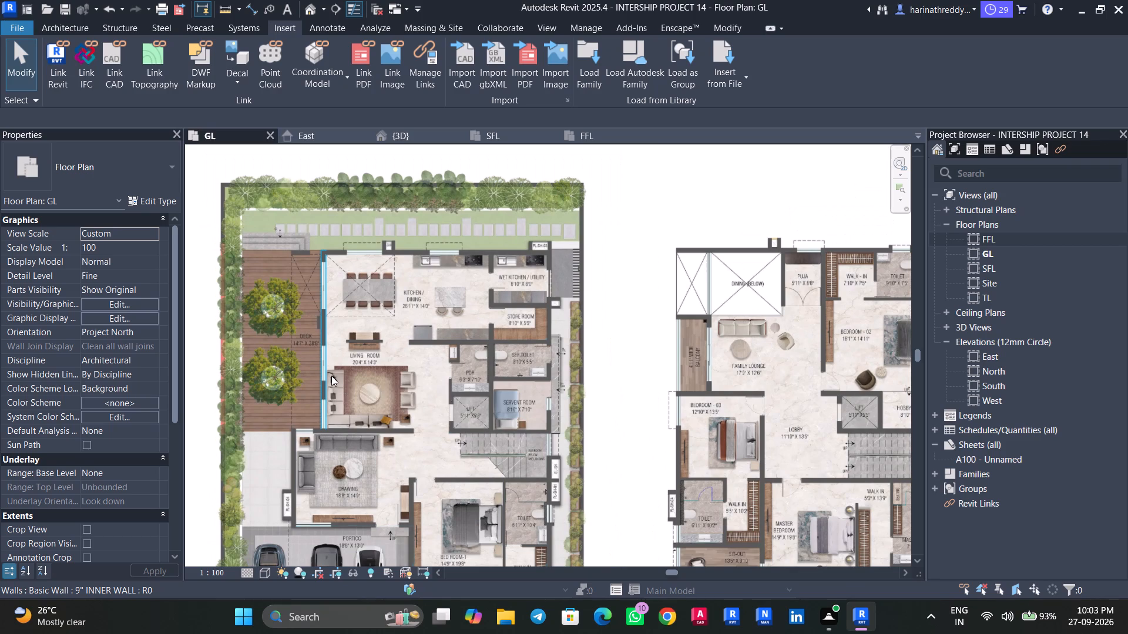
scroll(613, 368, up, 10)
middle_drag(549, 331, 554, 381)
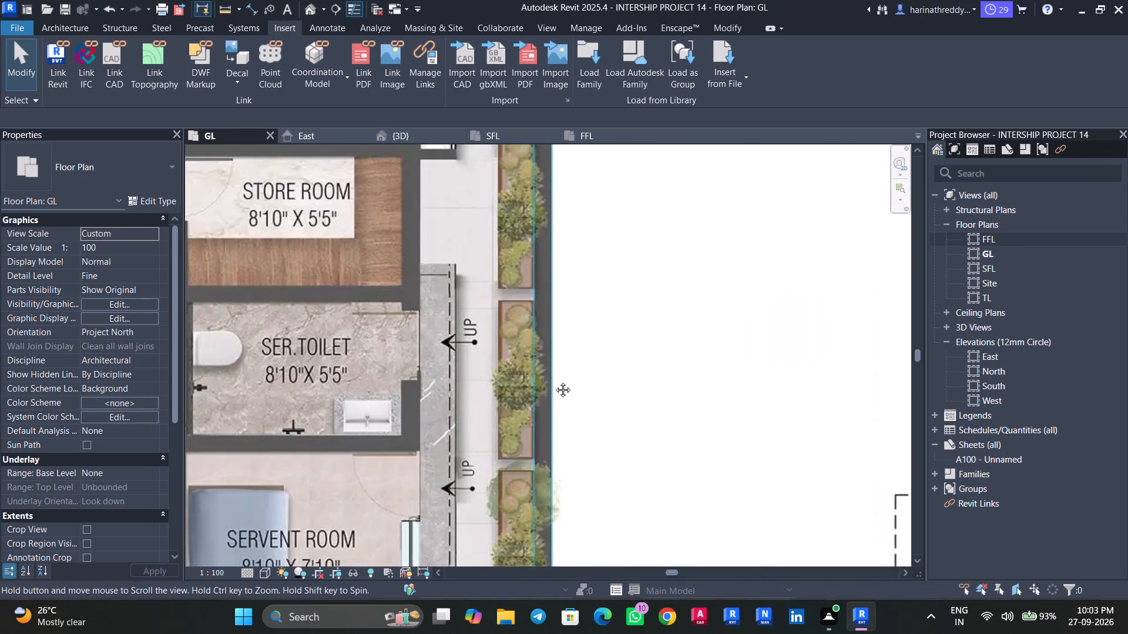
middle_drag(554, 381, 556, 397)
scroll(529, 352, up, 3)
middle_drag(529, 355, 530, 398)
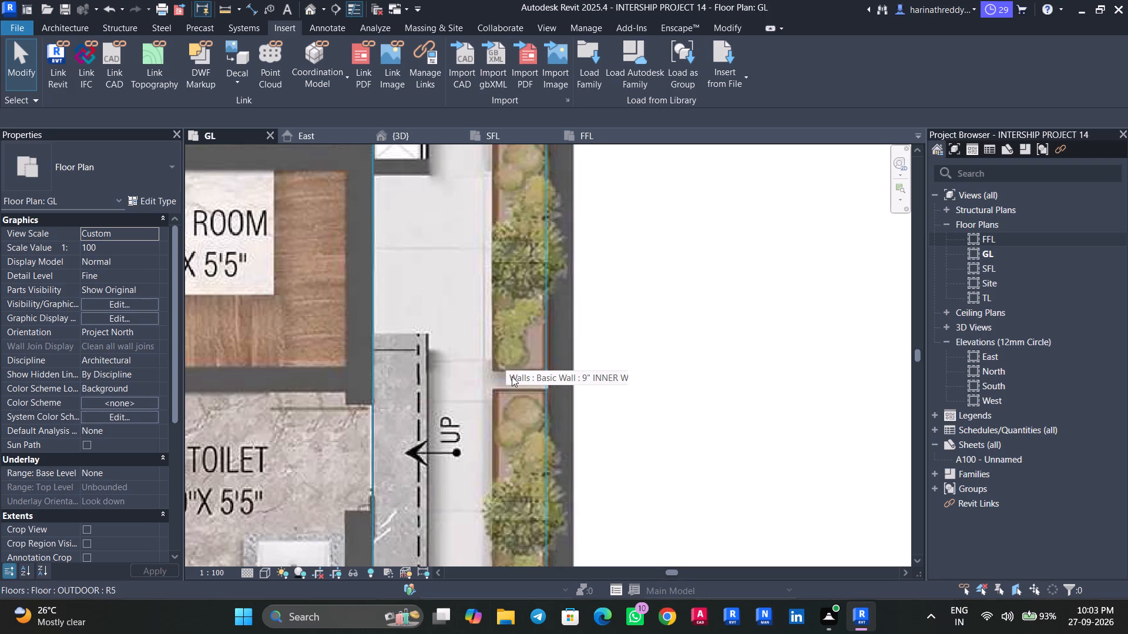
scroll(519, 355, down, 3)
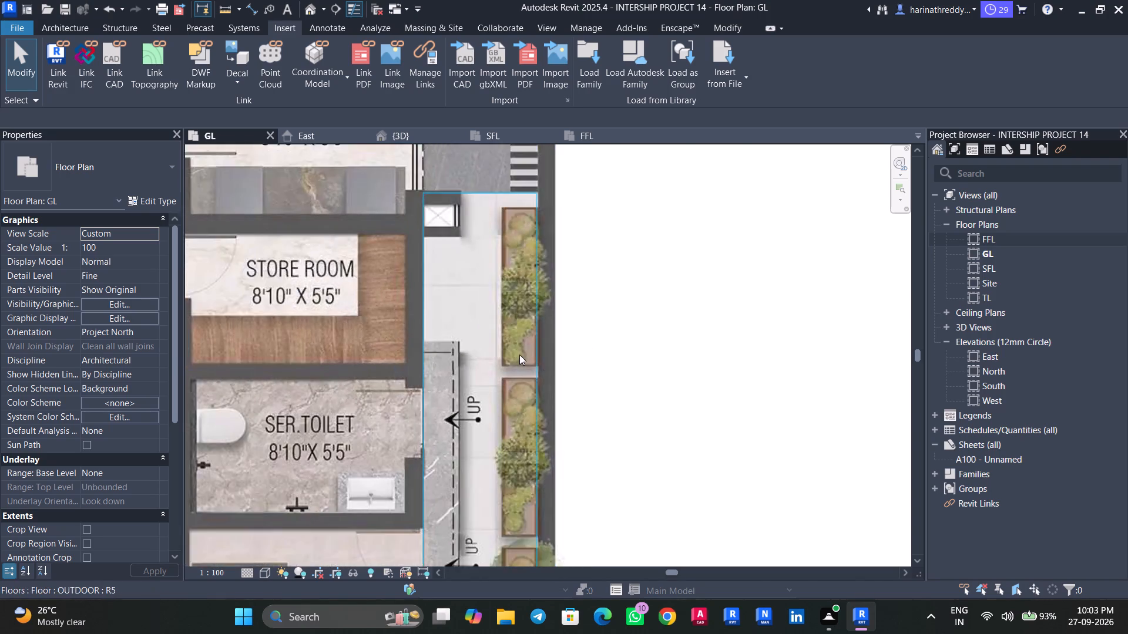
scroll(519, 355, down, 5)
middle_drag(513, 358, 689, 313)
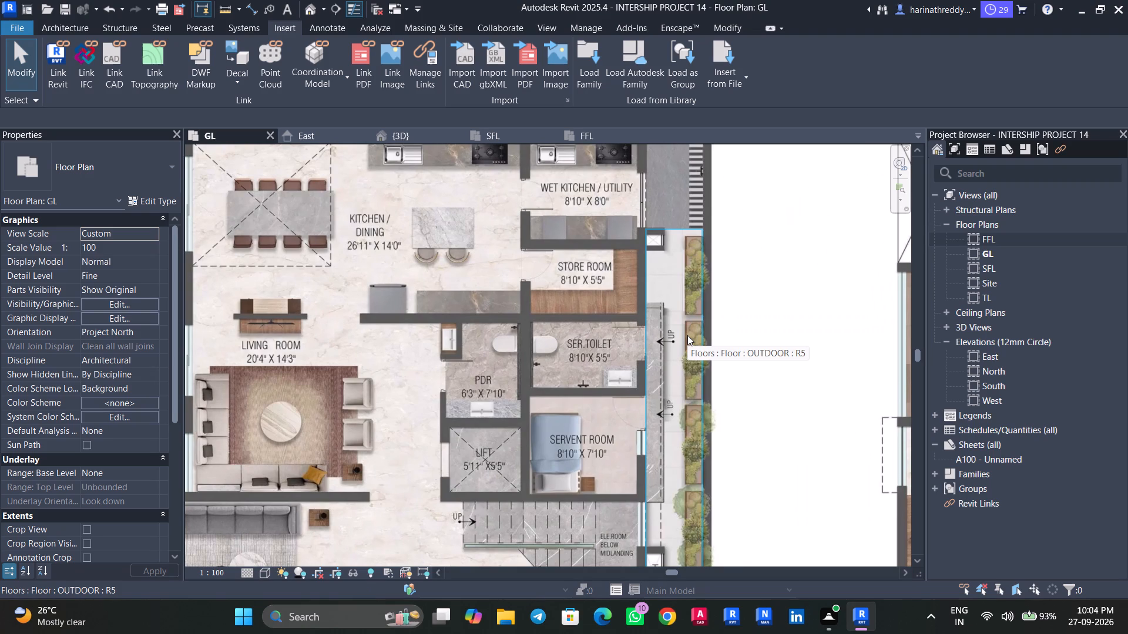
scroll(621, 342, up, 5)
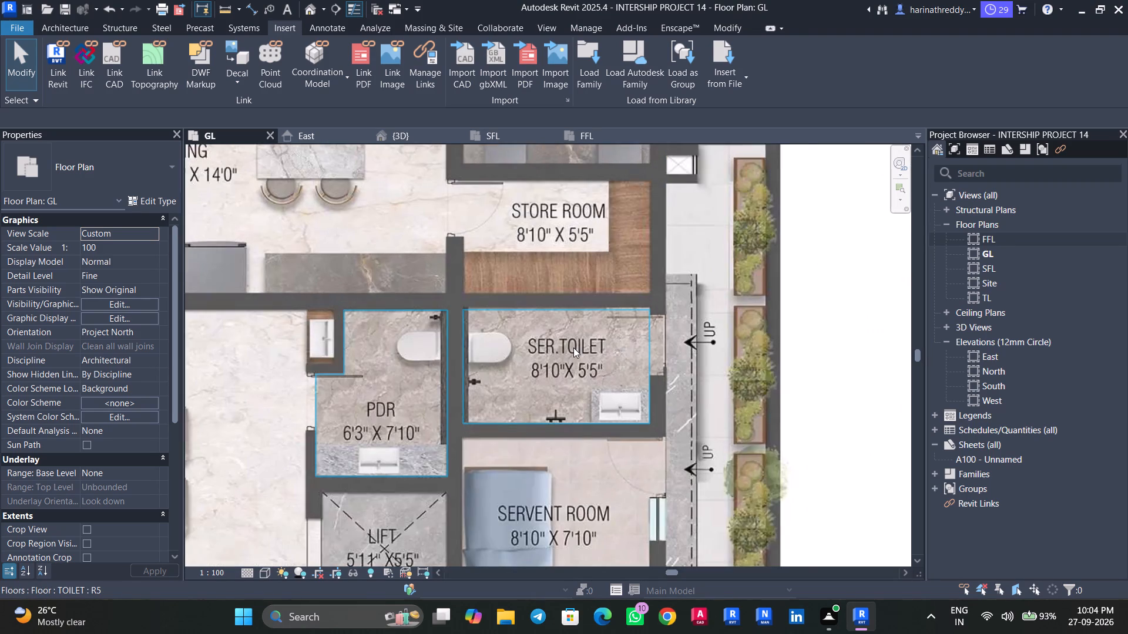
middle_drag(575, 356, 626, 437)
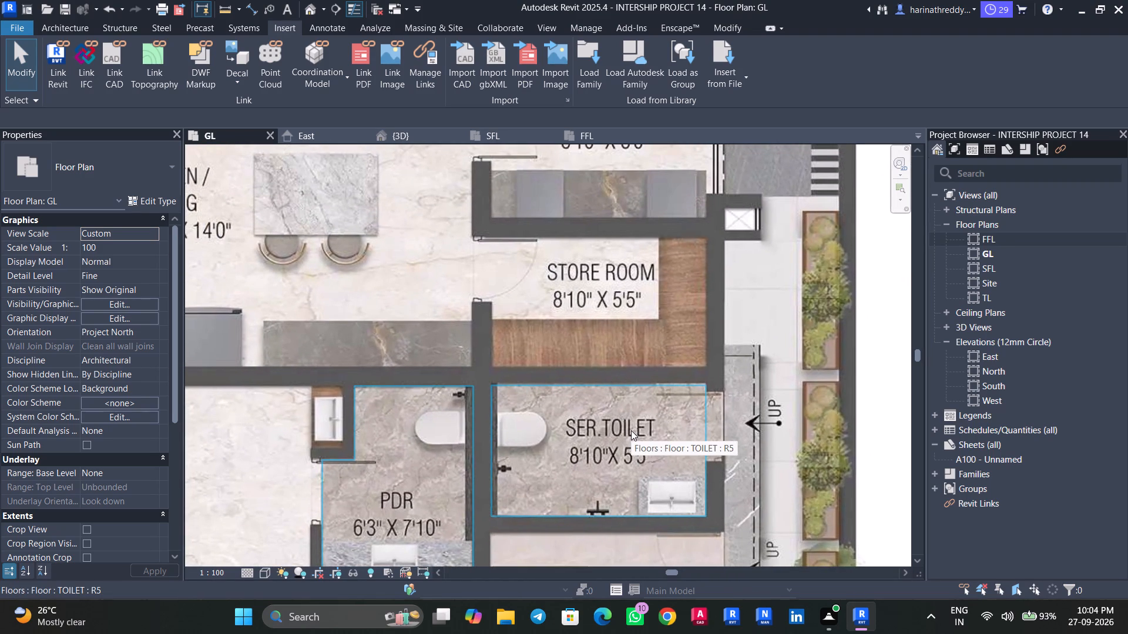
Examine the GL reference plan for openings around the staircase, lift, drawing room, kitchen and Bed Room-1 walls.
scroll(631, 430, down, 5)
middle_drag(631, 430, 673, 272)
middle_drag(480, 388, 531, 318)
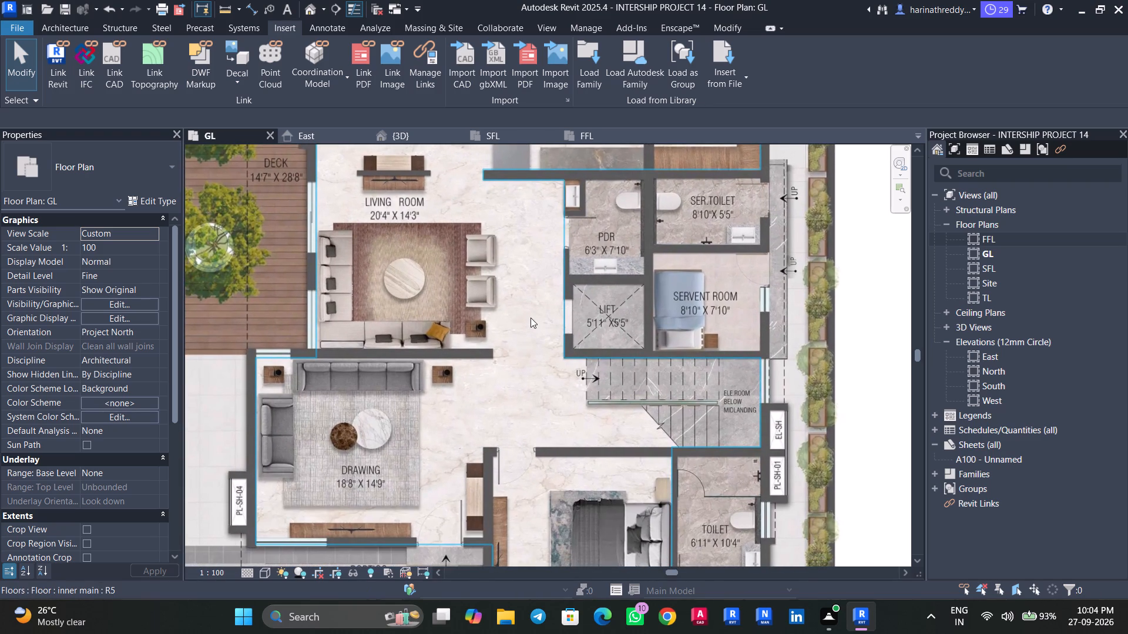
scroll(531, 318, down, 4)
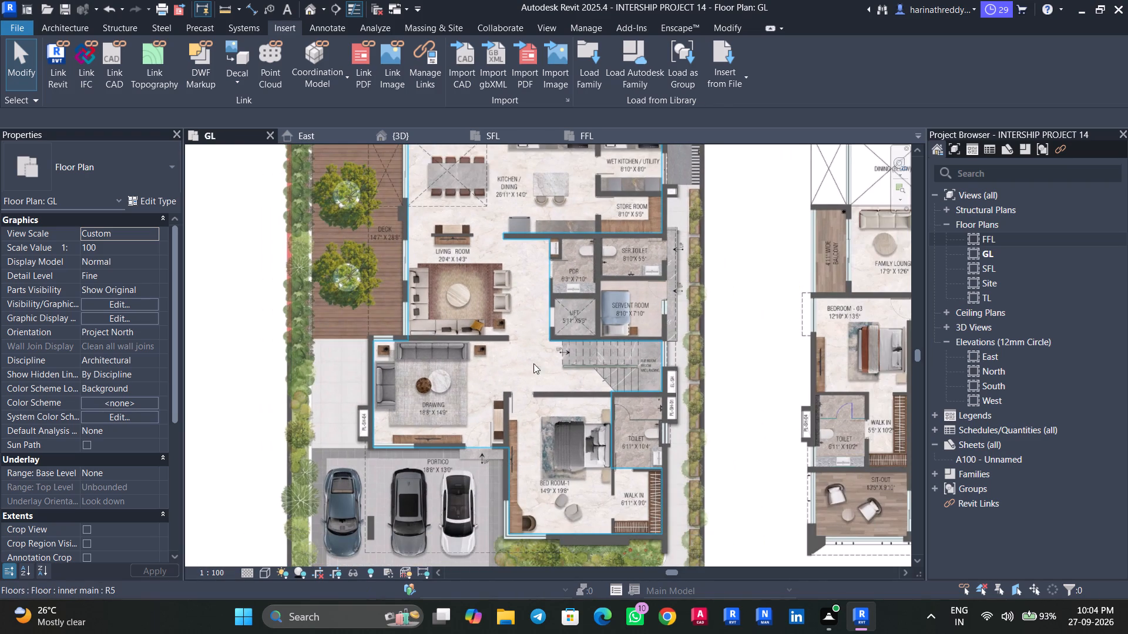
scroll(476, 403, up, 1)
middle_drag(515, 370, 485, 363)
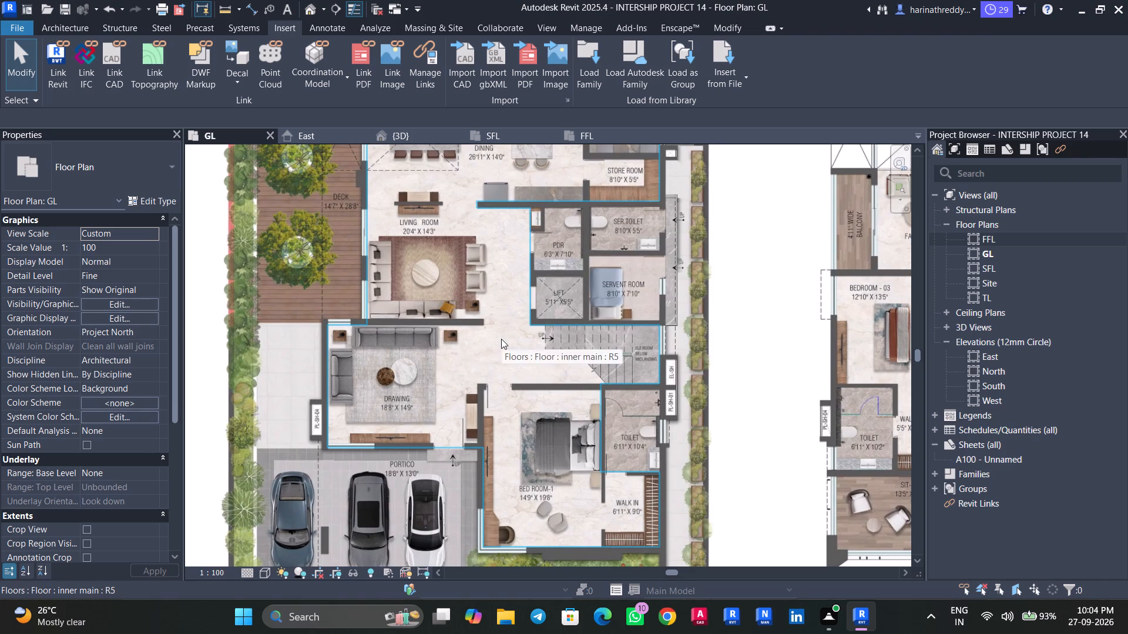
middle_drag(501, 339, 547, 427)
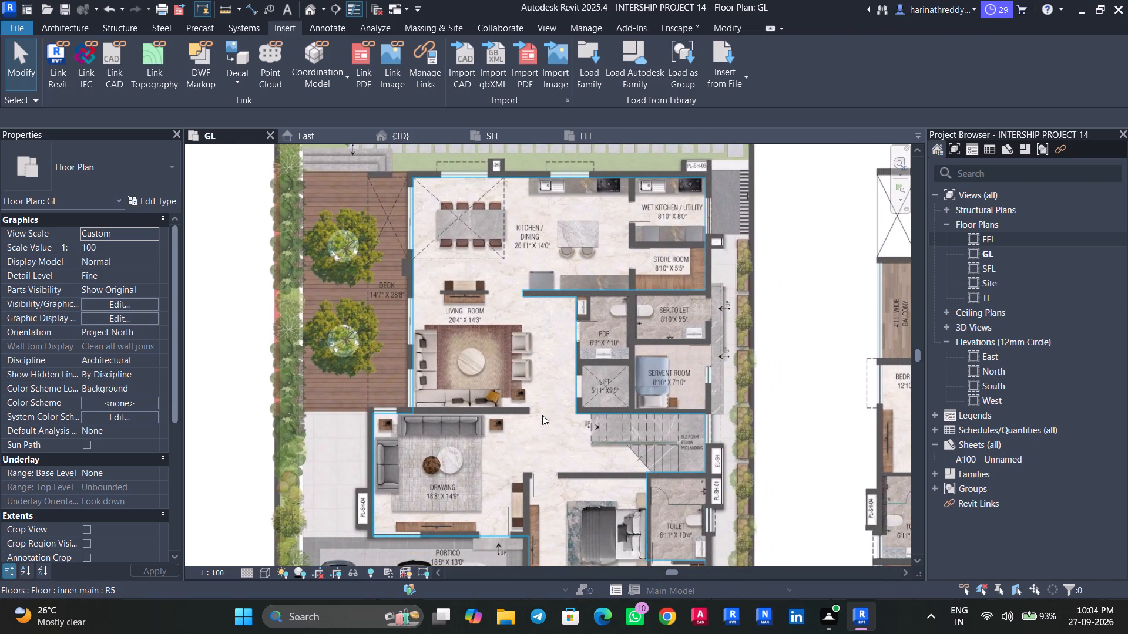
scroll(542, 408, up, 2)
middle_drag(541, 408, 498, 458)
scroll(499, 458, up, 1)
scroll(498, 458, down, 3)
middle_drag(498, 458, 511, 343)
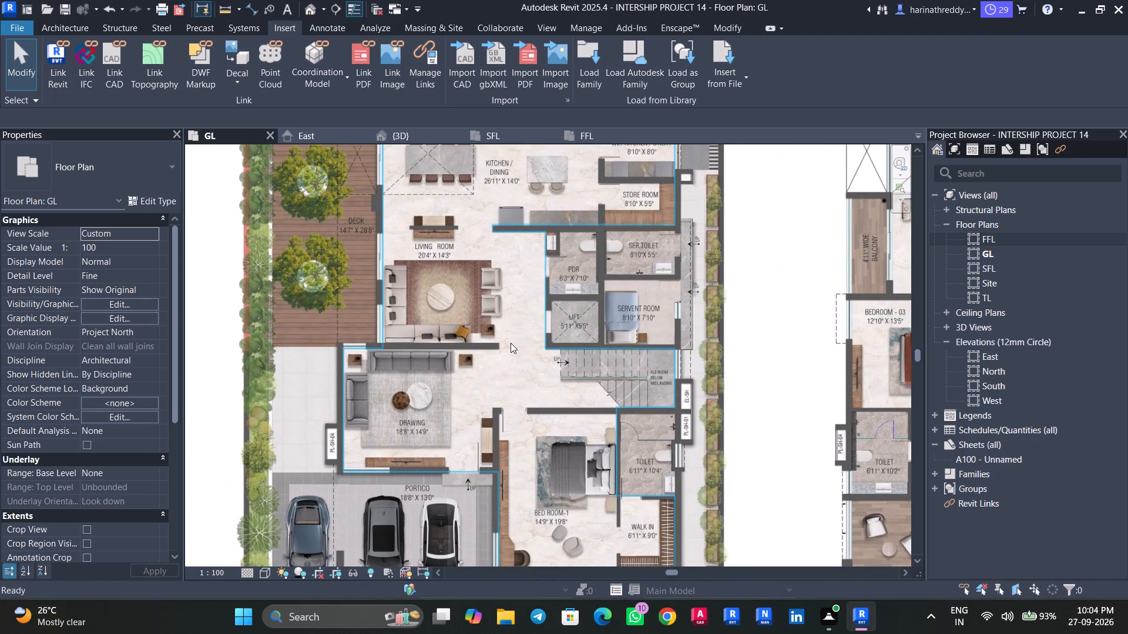
scroll(519, 367, up, 4)
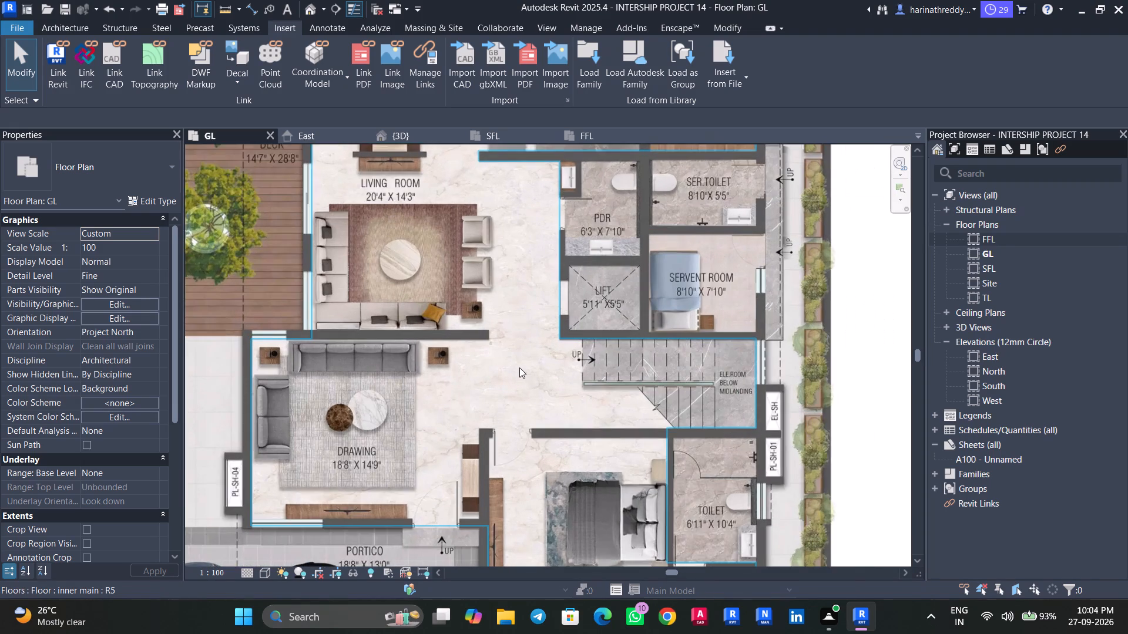
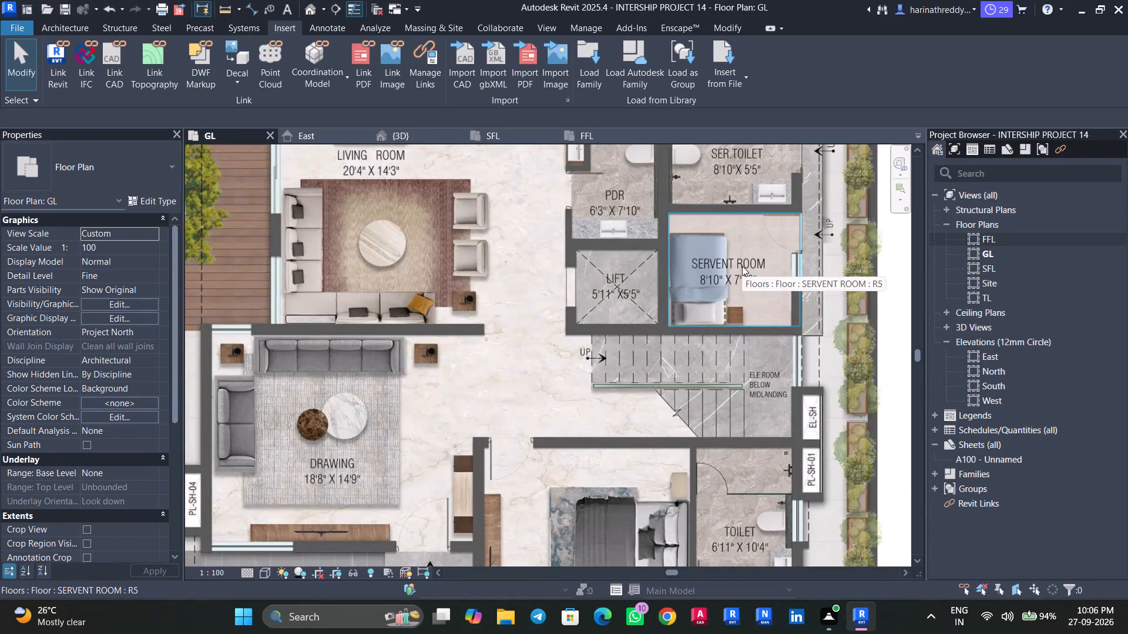
Open the Parametric_Operable_Sliding_Window_6387 family from the Downloads folder and load it into the house project without placing an instance.
click(505, 623)
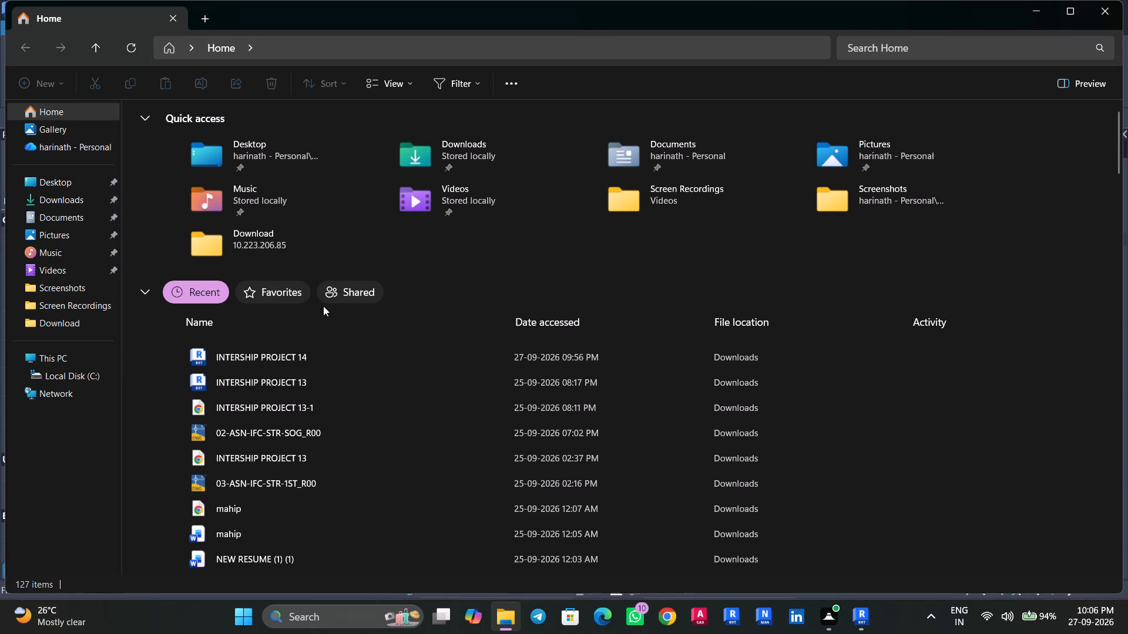
click(73, 202)
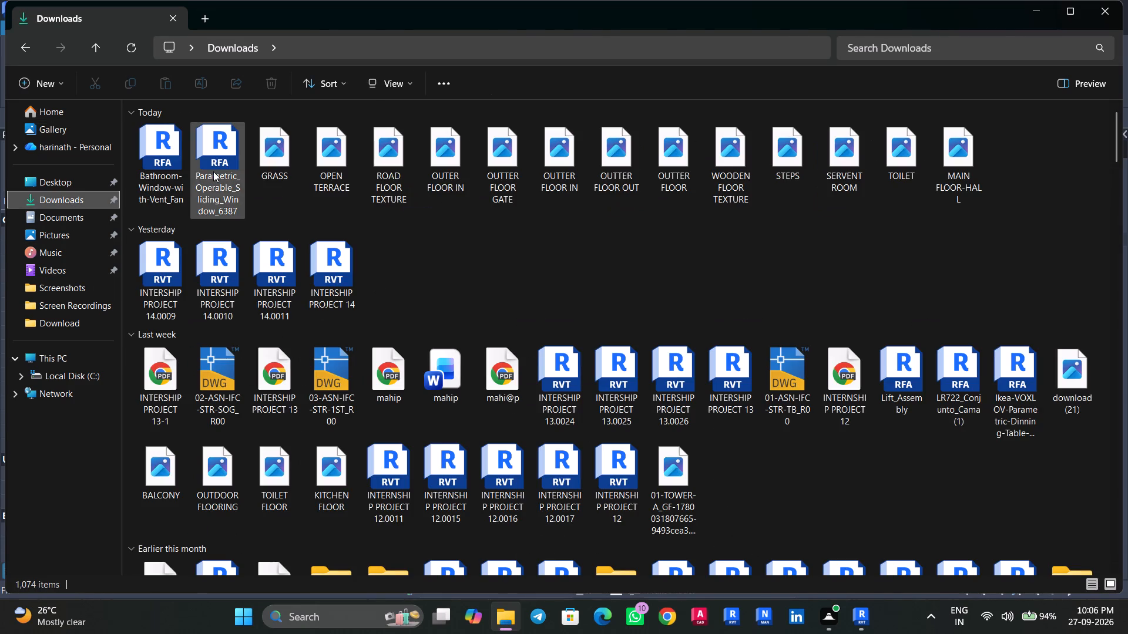
double_click(213, 171)
click(441, 276)
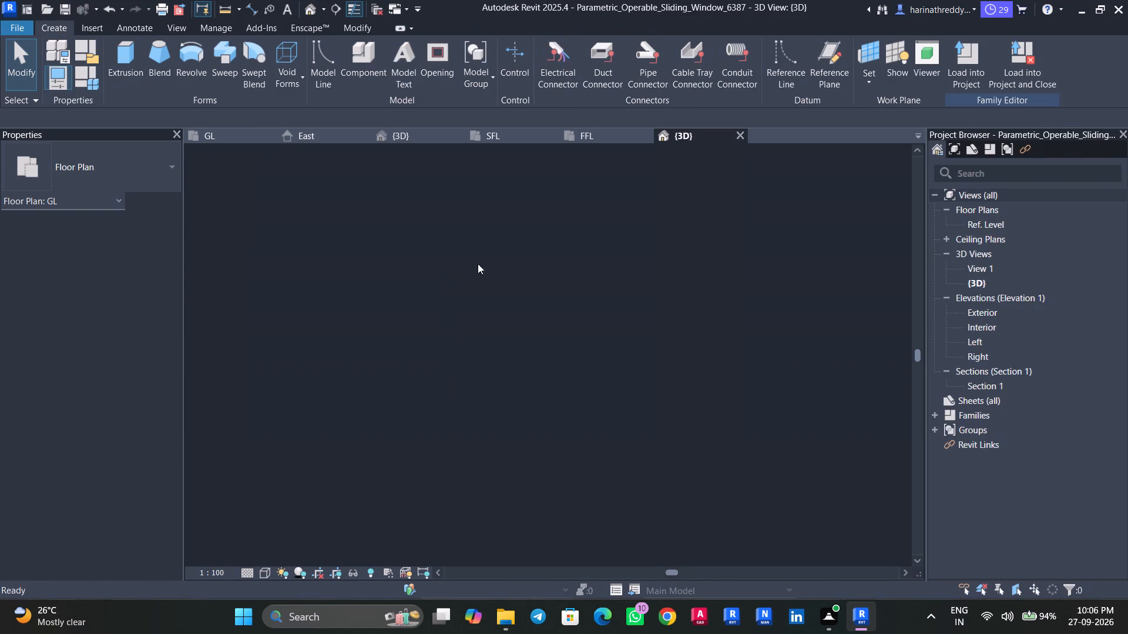
click(962, 77)
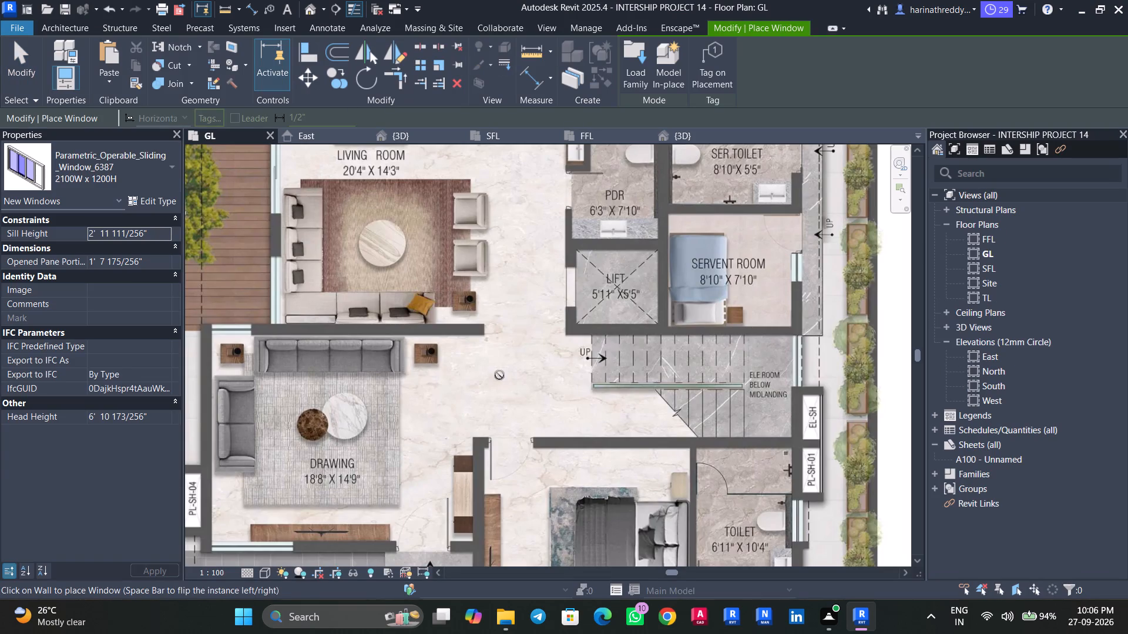
key(Escape)
key(Escape)
Open the Bathroom-Window-with-Vent_Fan family from the Downloads folder.
click(513, 628)
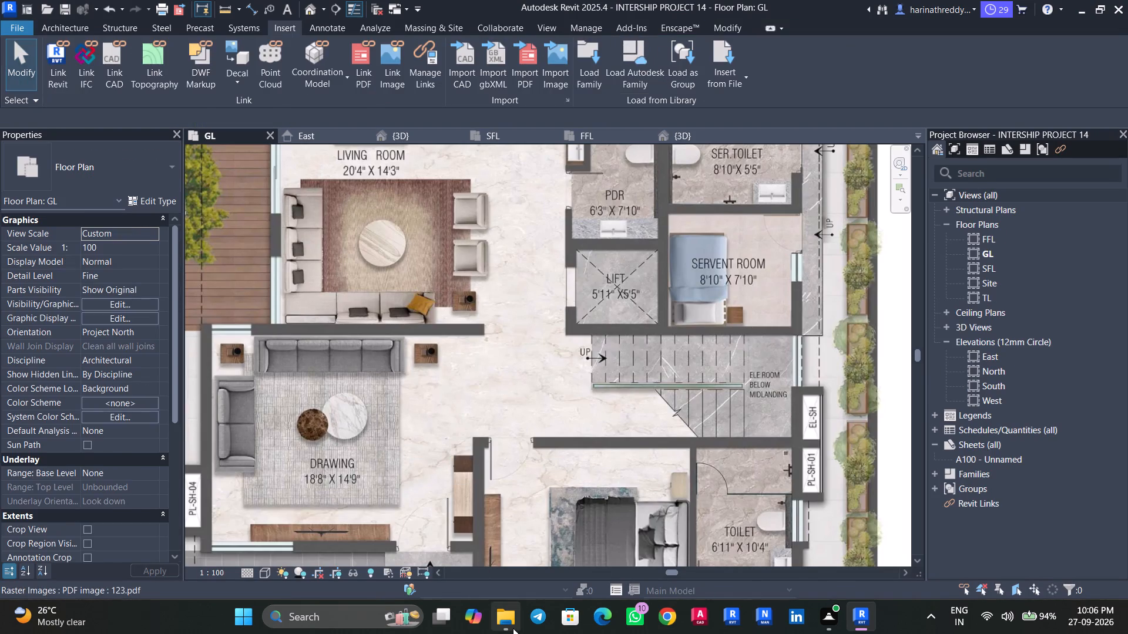
double_click(171, 181)
click(510, 287)
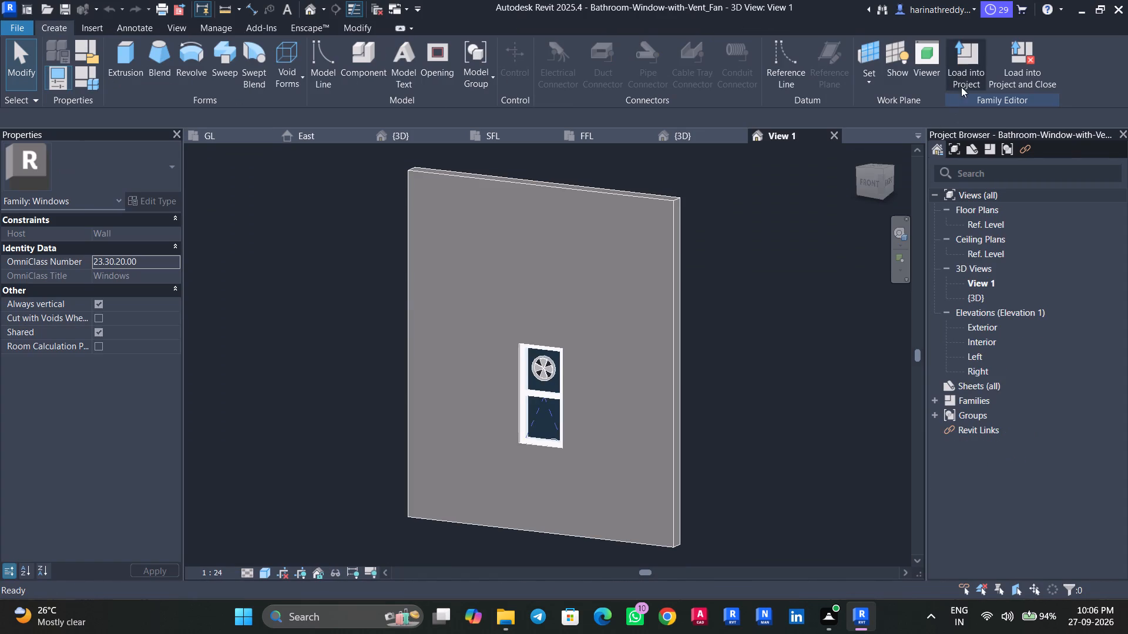
click(962, 79)
click(611, 411)
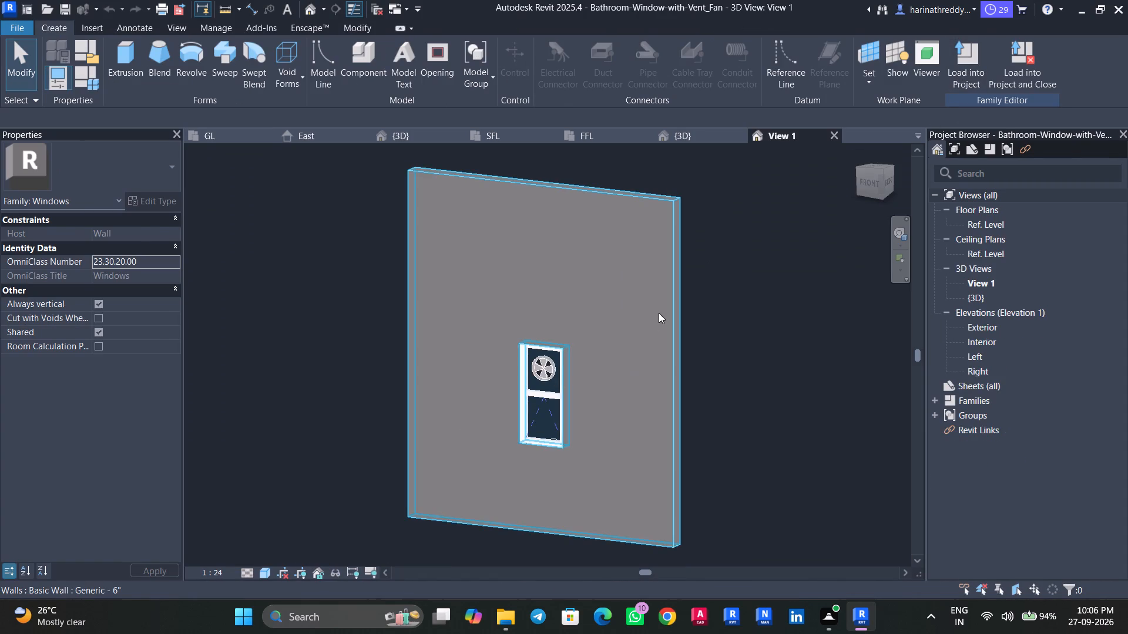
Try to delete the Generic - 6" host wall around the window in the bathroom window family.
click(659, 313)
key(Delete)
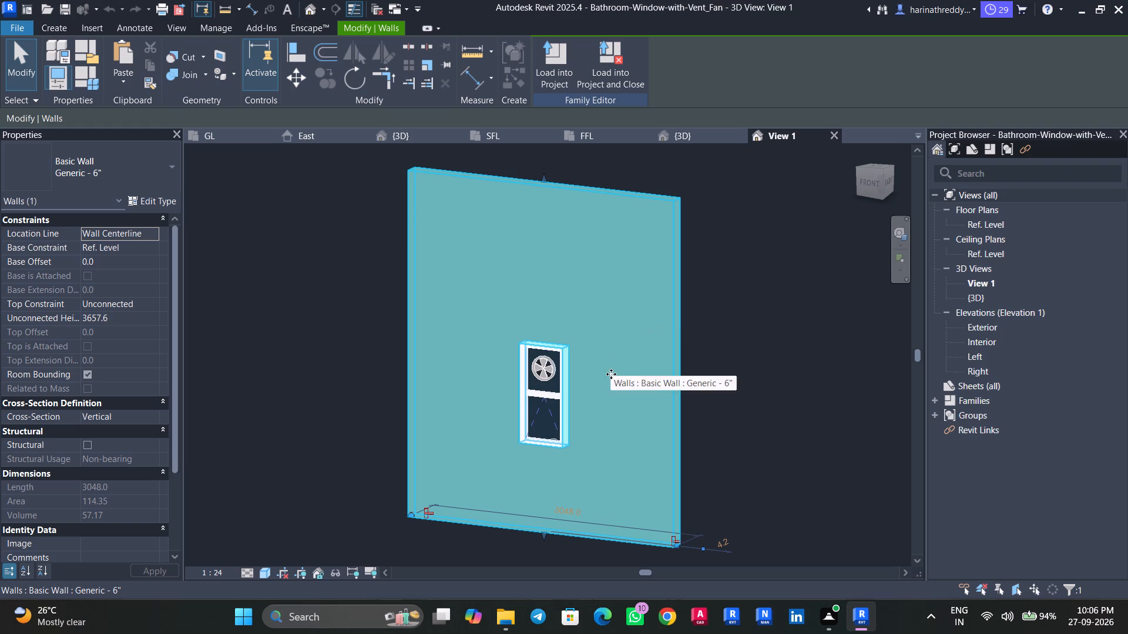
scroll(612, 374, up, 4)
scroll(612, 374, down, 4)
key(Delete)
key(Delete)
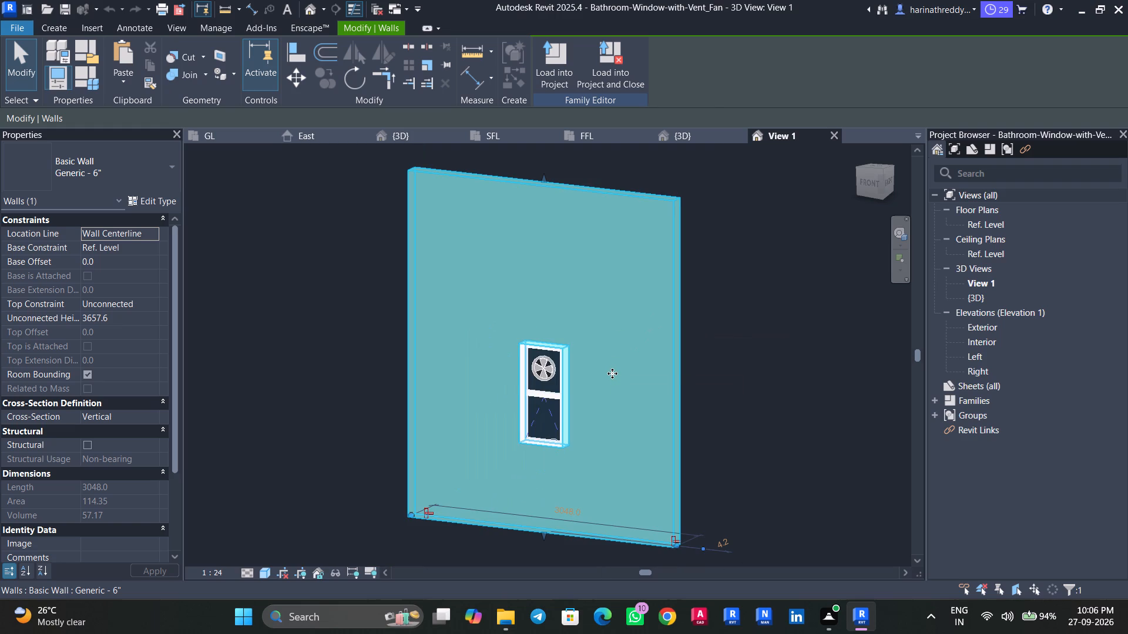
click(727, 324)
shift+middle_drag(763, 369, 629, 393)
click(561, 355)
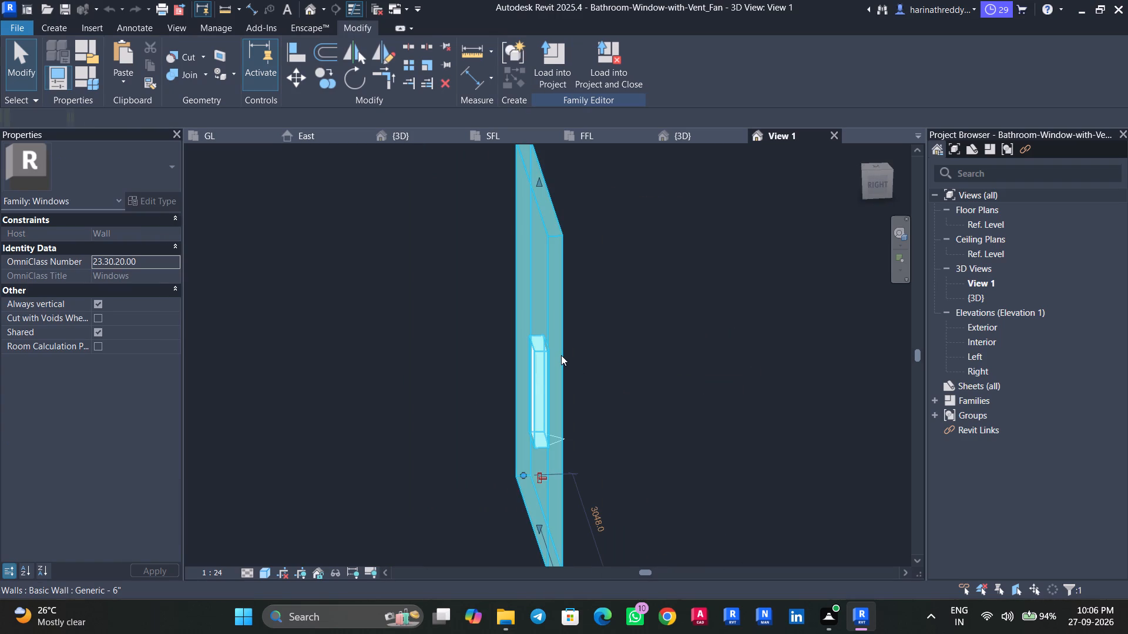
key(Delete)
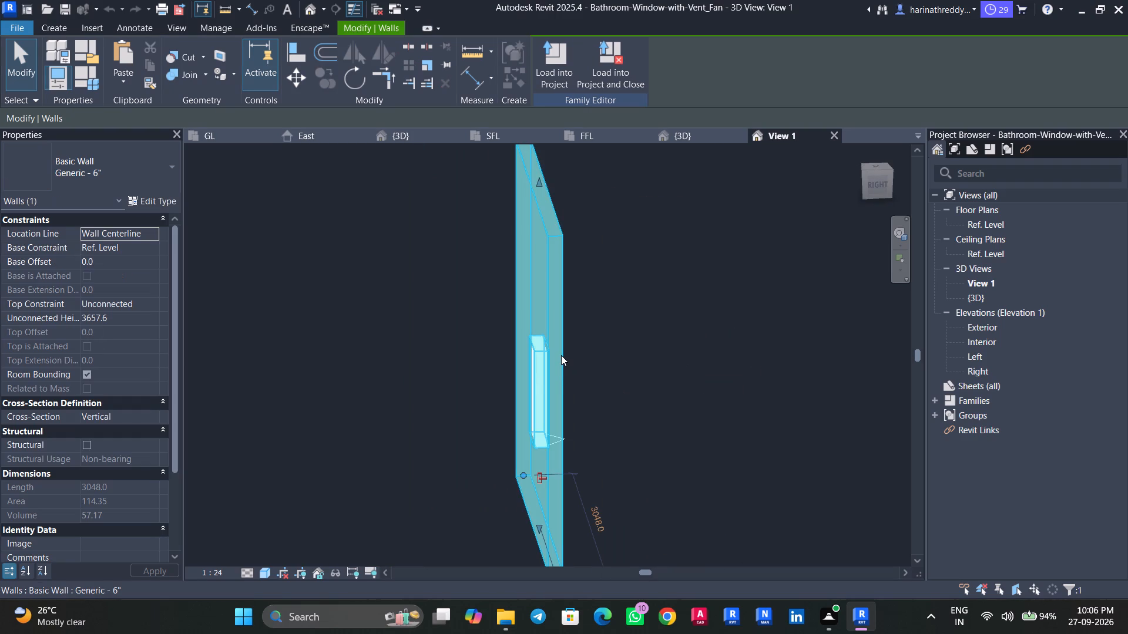
Shorten the host wall to a height of about 1310 by lowering its top and raising its base to an offset of about 838.
shift+middle_drag(578, 381, 742, 364)
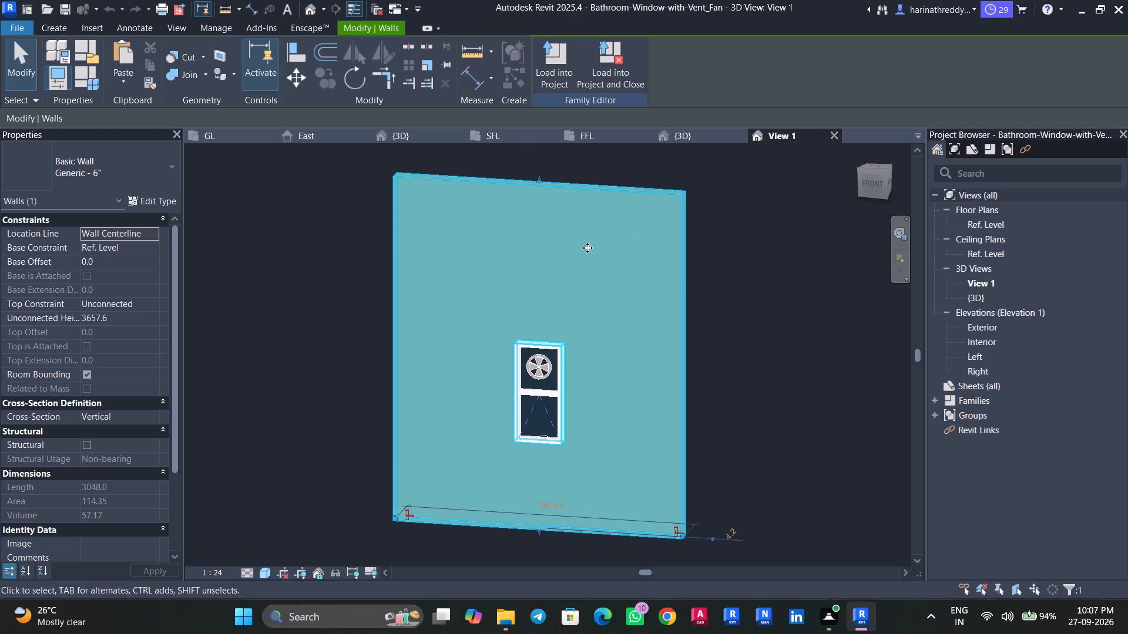
drag(539, 181, 522, 326)
scroll(622, 406, up, 4)
shift+middle_drag(620, 421, 659, 400)
scroll(659, 400, down, 4)
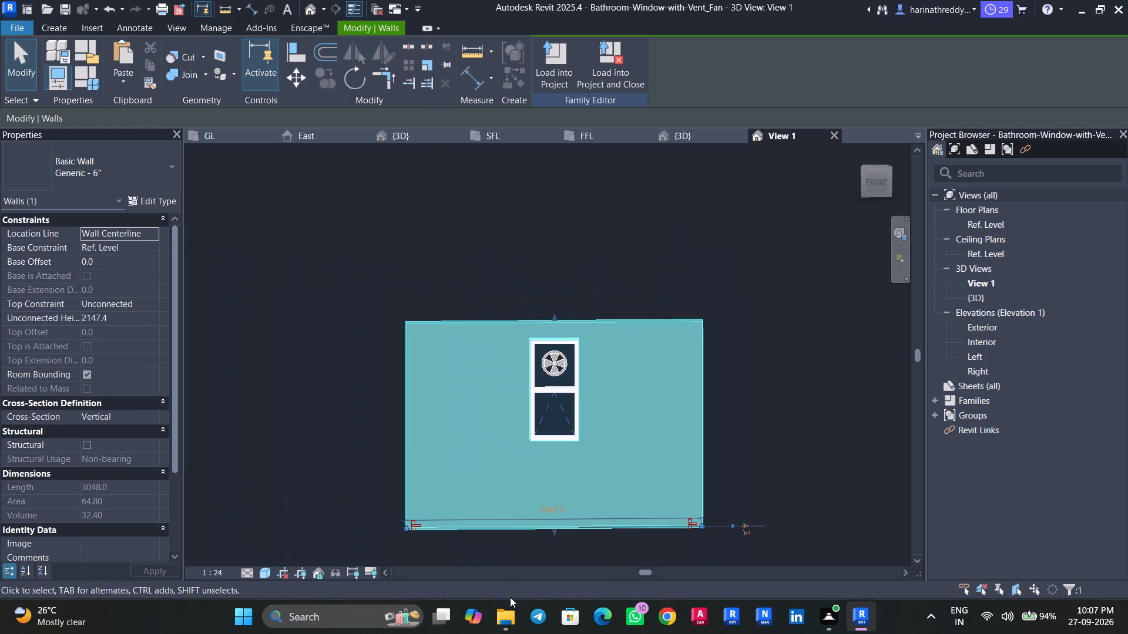
click(507, 606)
click(1099, 0)
click(1101, 8)
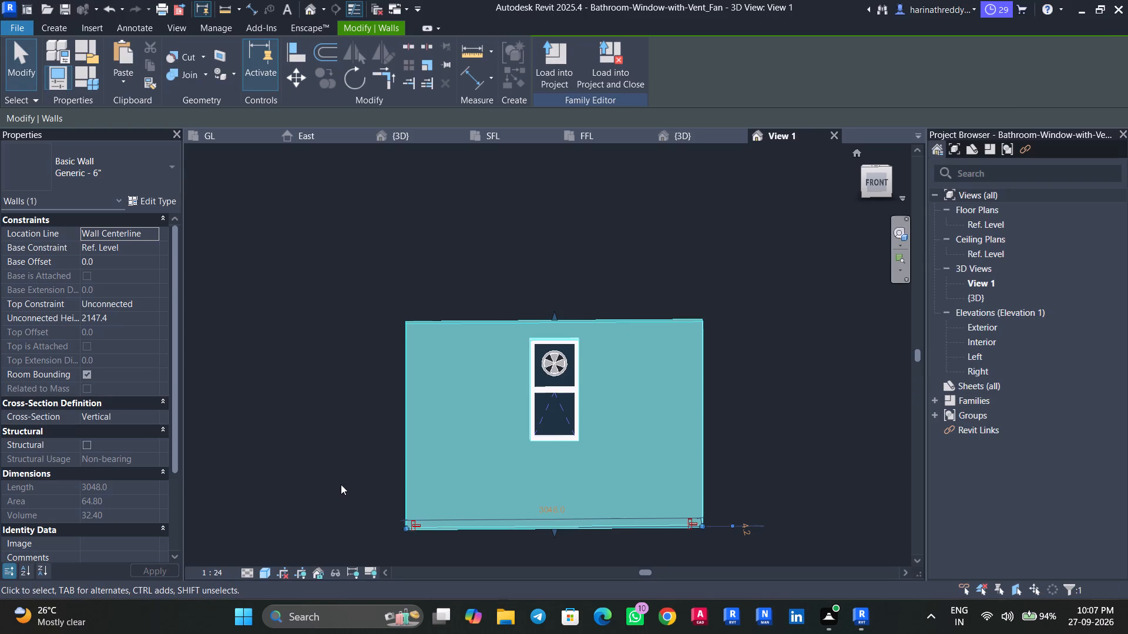
click(872, 180)
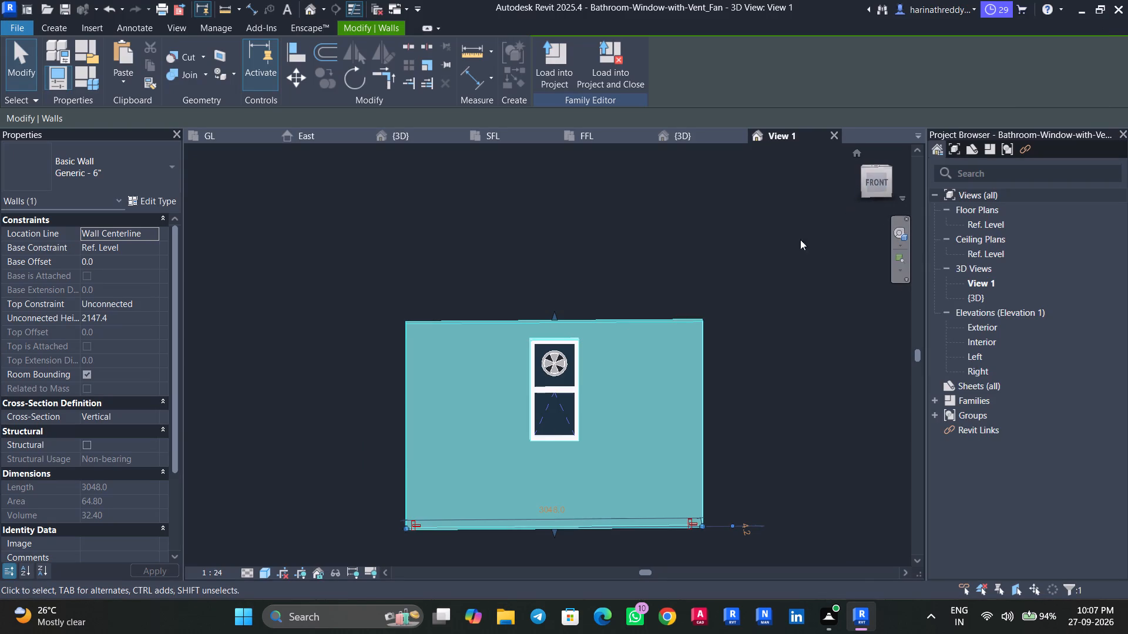
click(878, 181)
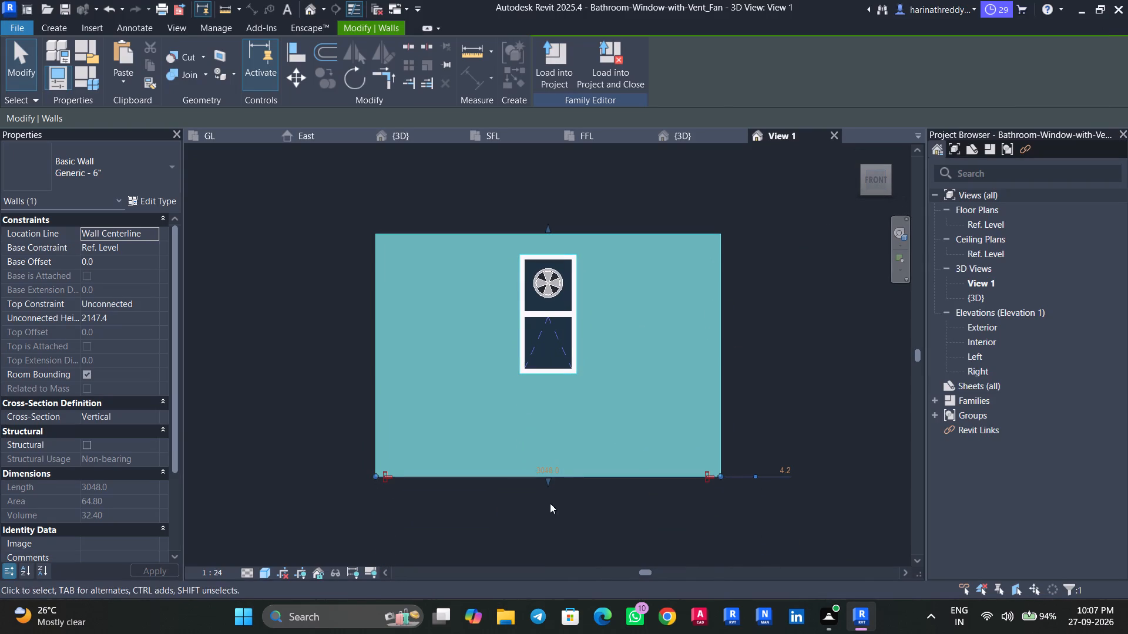
drag(545, 484, 559, 382)
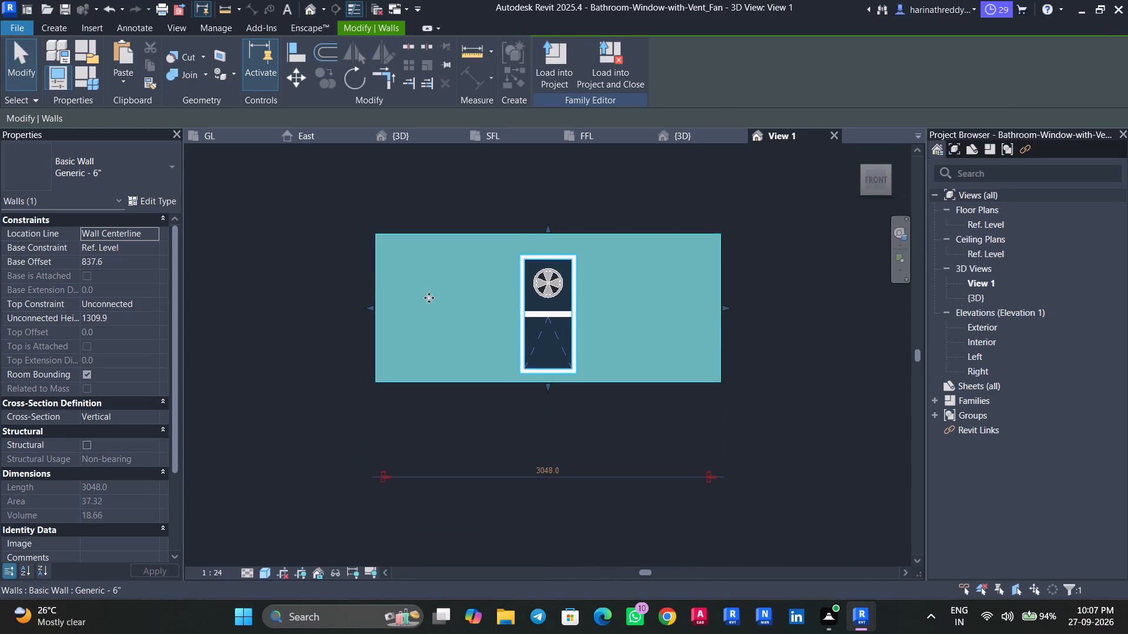
Trim the host wall's two sides and top flush with the window frame, making it 500 long and 1125 high.
scroll(333, 278, up, 4)
drag(395, 318, 659, 321)
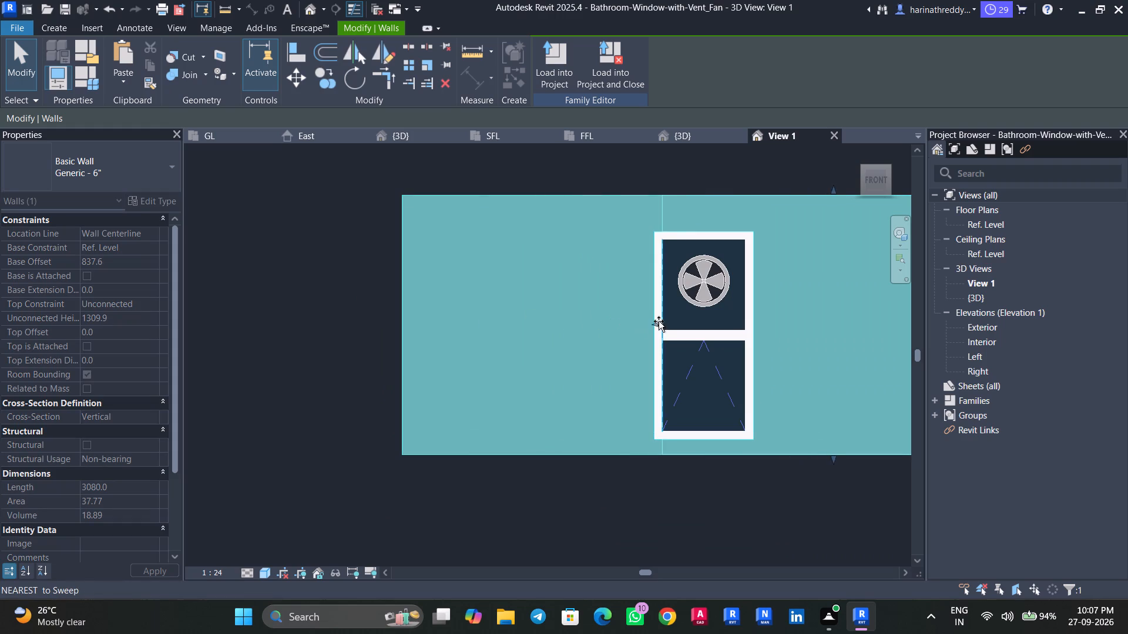
drag(659, 321, 653, 317)
middle_drag(623, 322, 432, 332)
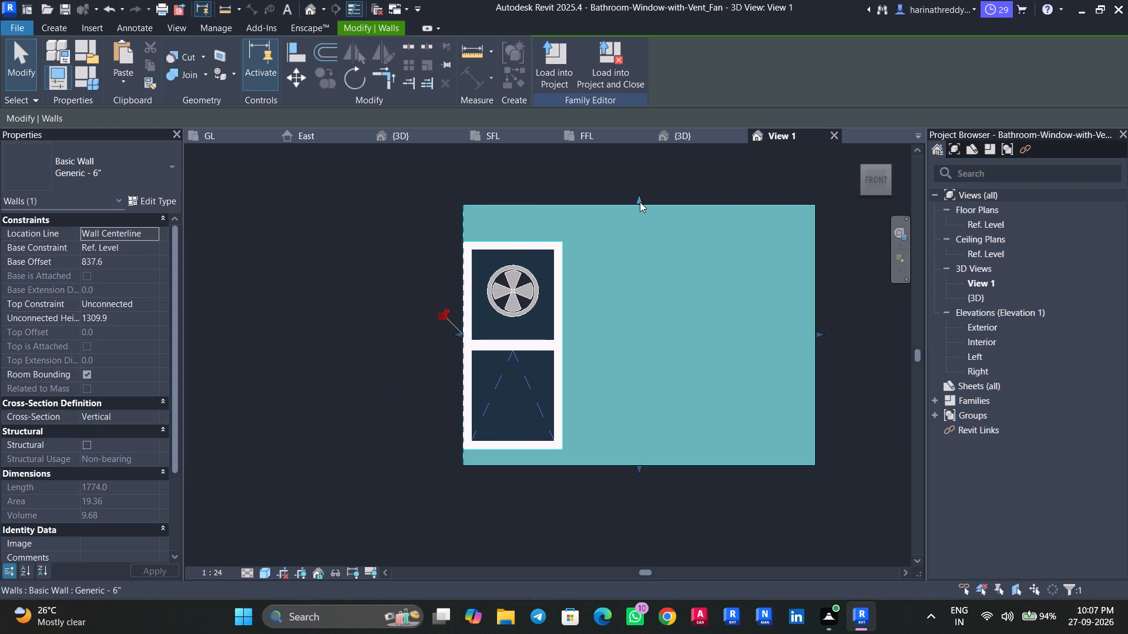
drag(640, 202, 646, 242)
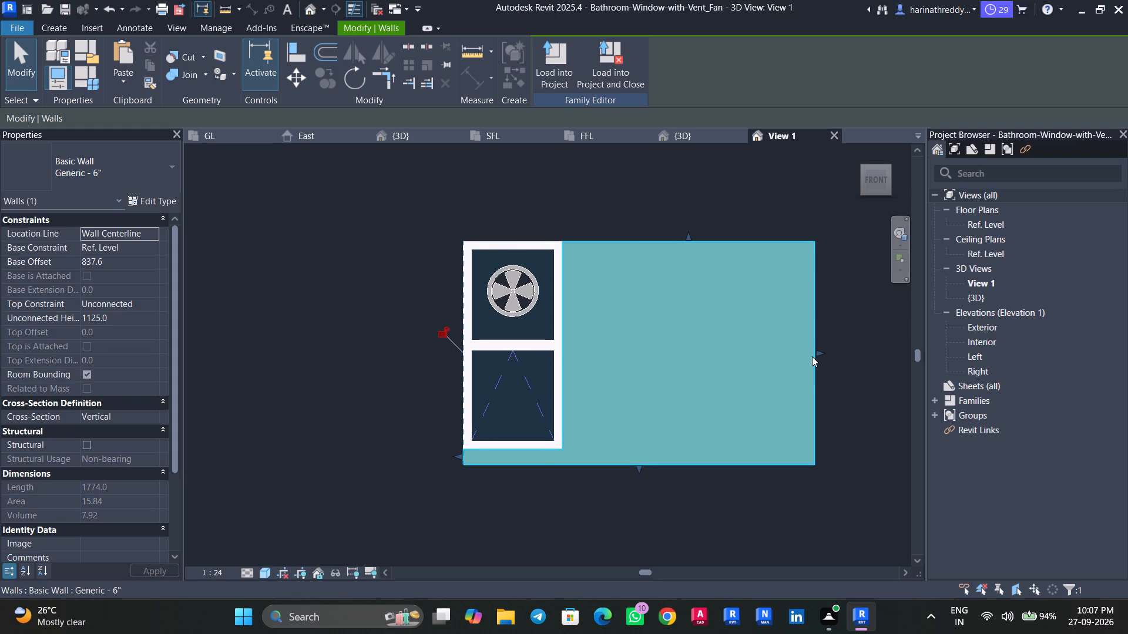
drag(812, 356, 562, 332)
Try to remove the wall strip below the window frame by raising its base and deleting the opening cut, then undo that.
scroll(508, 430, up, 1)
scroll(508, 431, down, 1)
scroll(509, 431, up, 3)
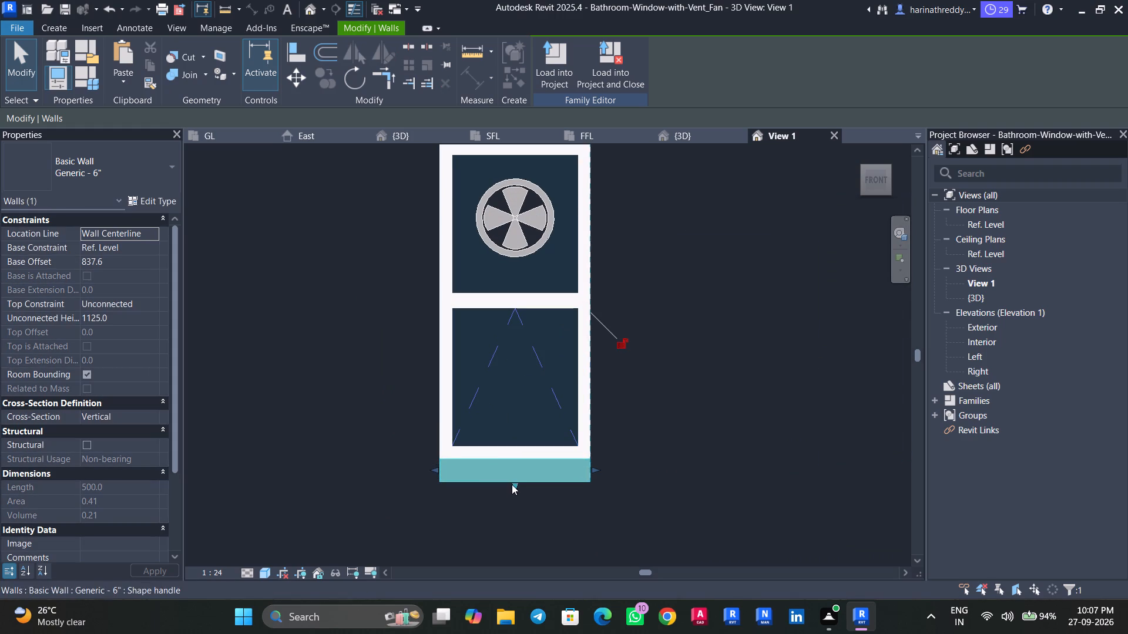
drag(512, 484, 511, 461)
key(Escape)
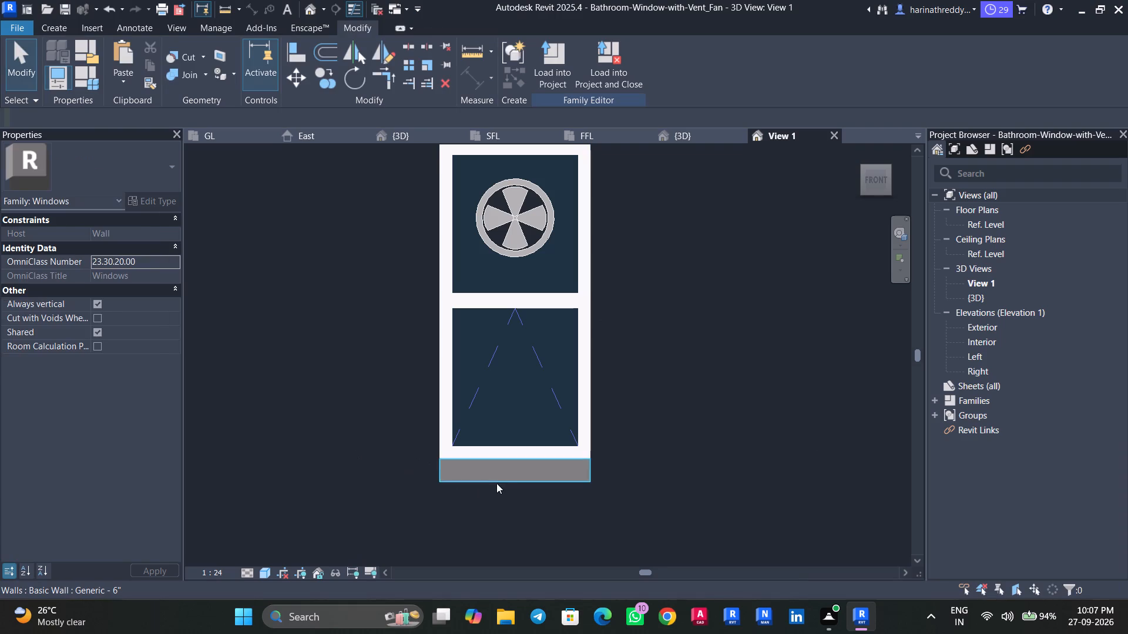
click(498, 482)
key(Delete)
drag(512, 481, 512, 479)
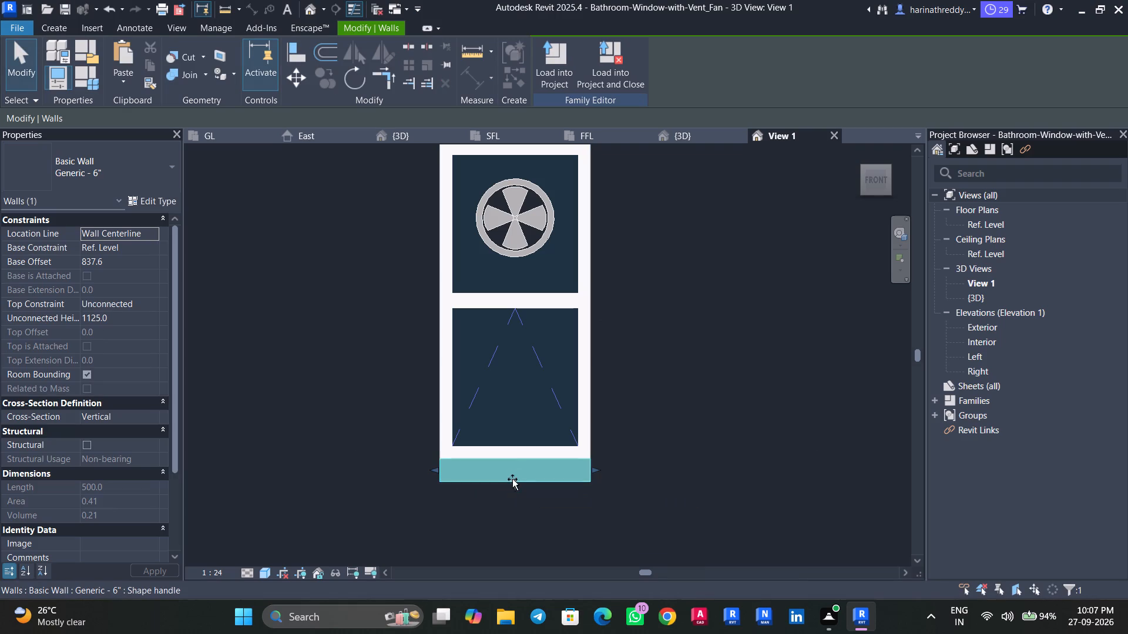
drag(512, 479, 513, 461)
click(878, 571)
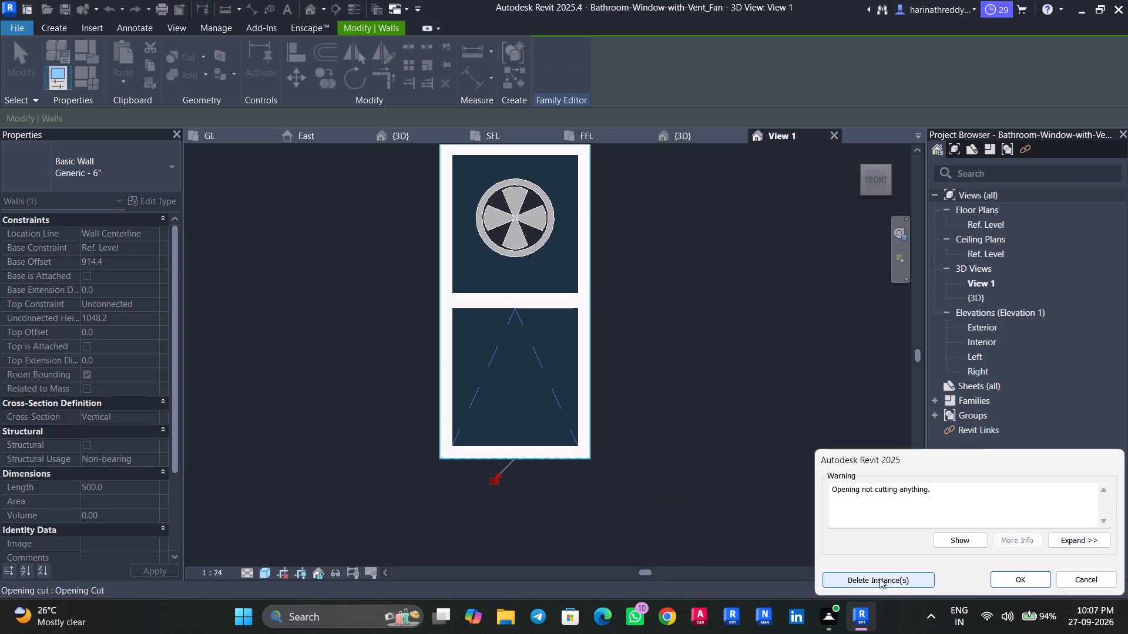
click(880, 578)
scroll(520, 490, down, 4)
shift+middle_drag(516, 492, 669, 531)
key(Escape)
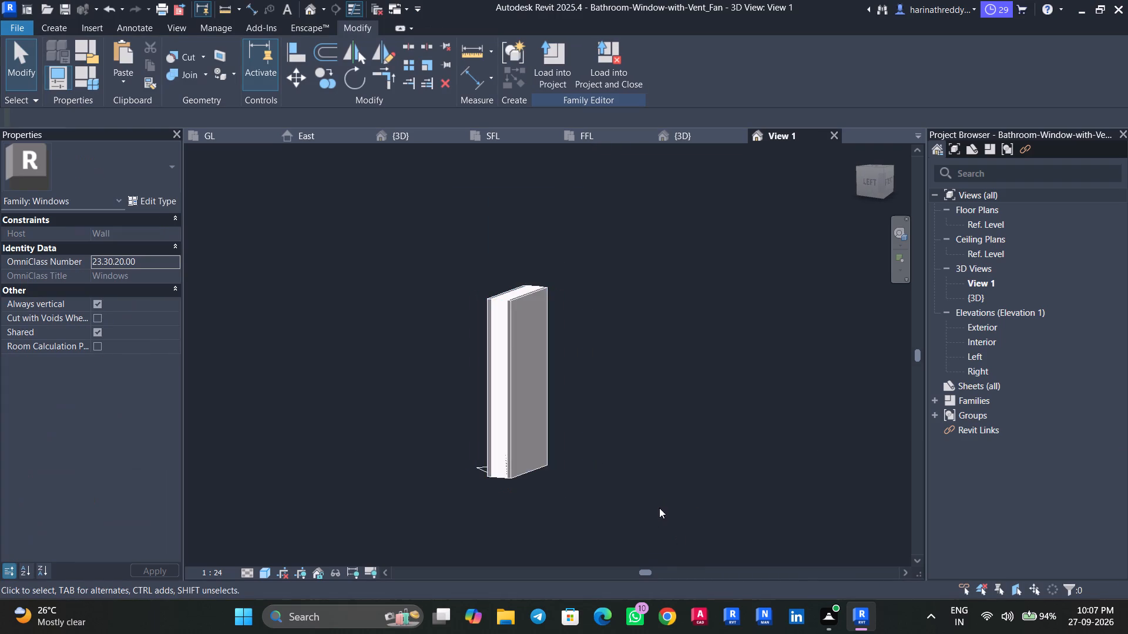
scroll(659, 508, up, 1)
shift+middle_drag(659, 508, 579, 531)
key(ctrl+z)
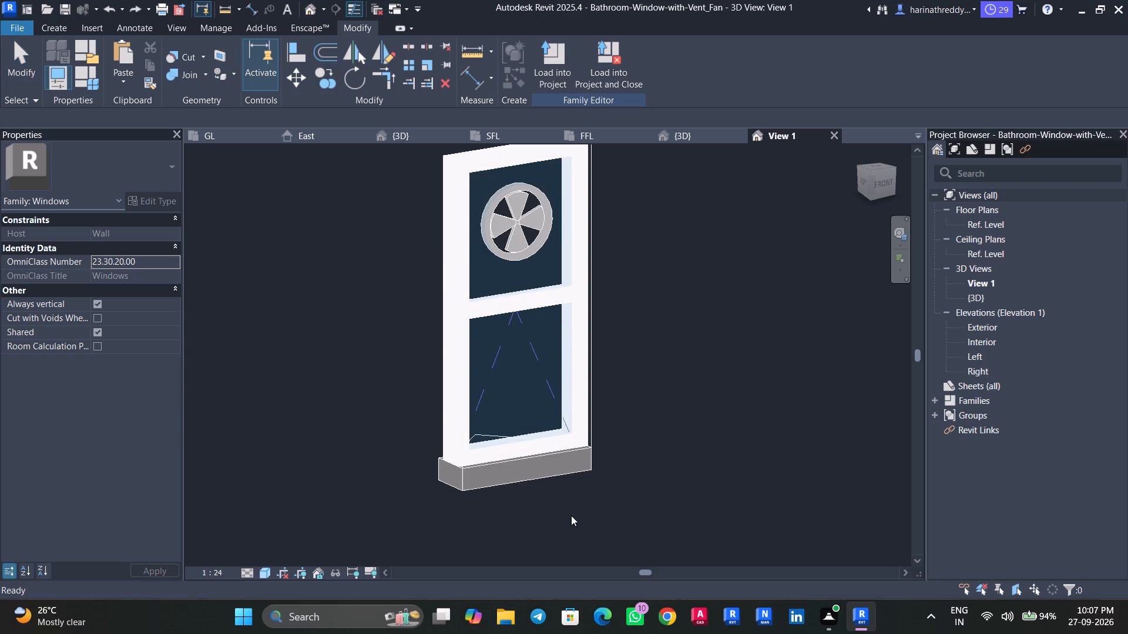
Load the trimmed bathroom window family into INTERSHIP PROJECT 14 only.
click(554, 477)
shift+middle_drag(701, 497, 482, 547)
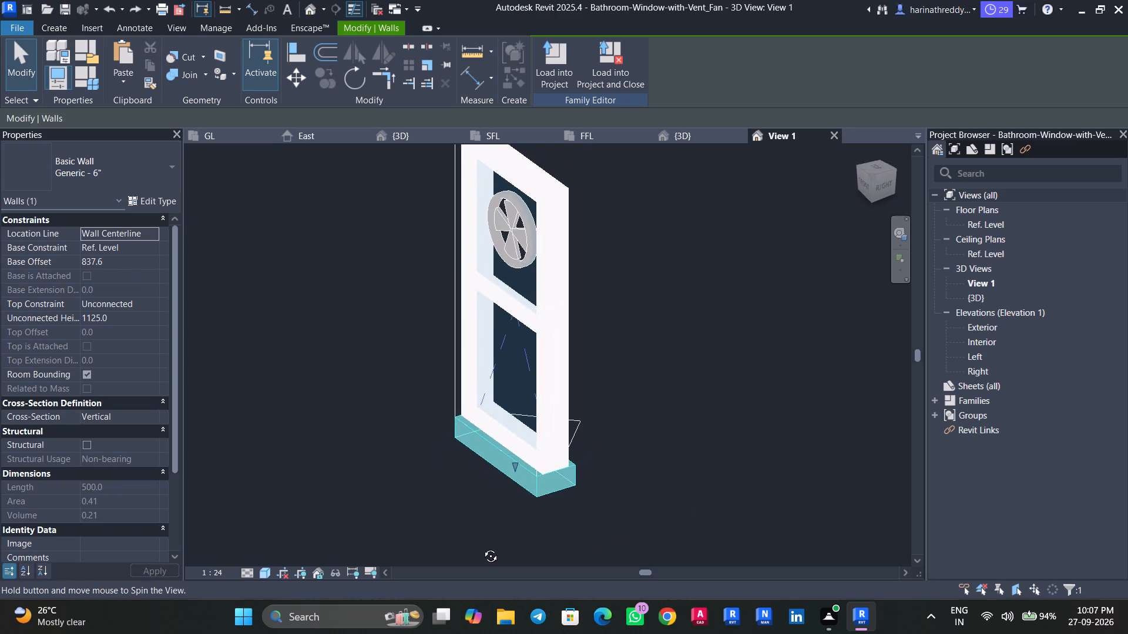
shift+middle_drag(482, 547, 602, 529)
key(Escape)
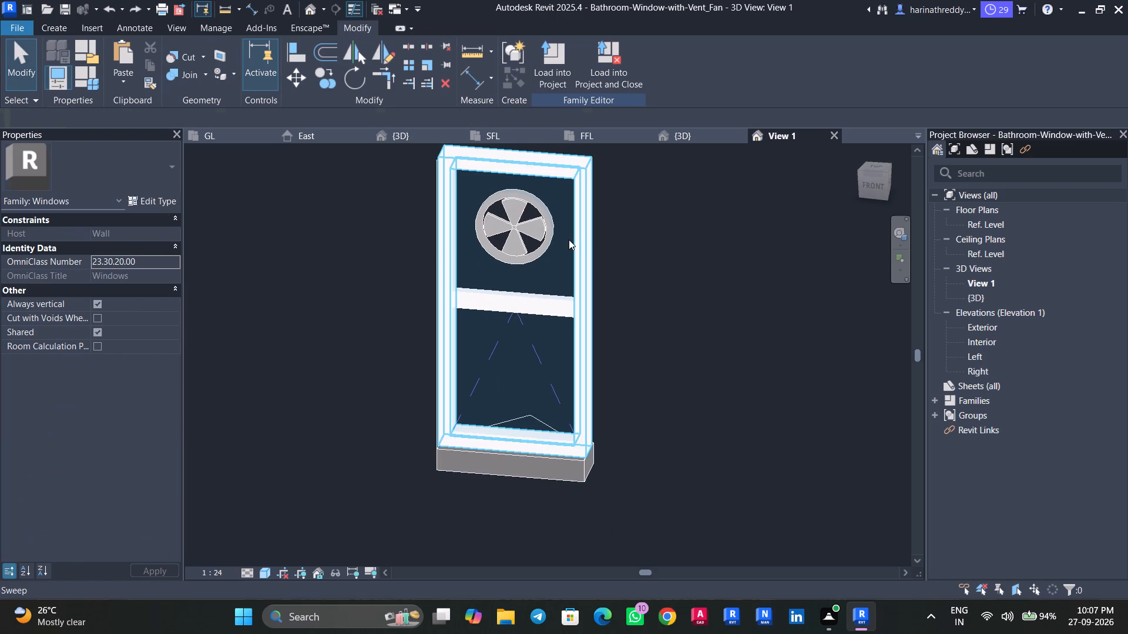
key(Escape)
click(562, 74)
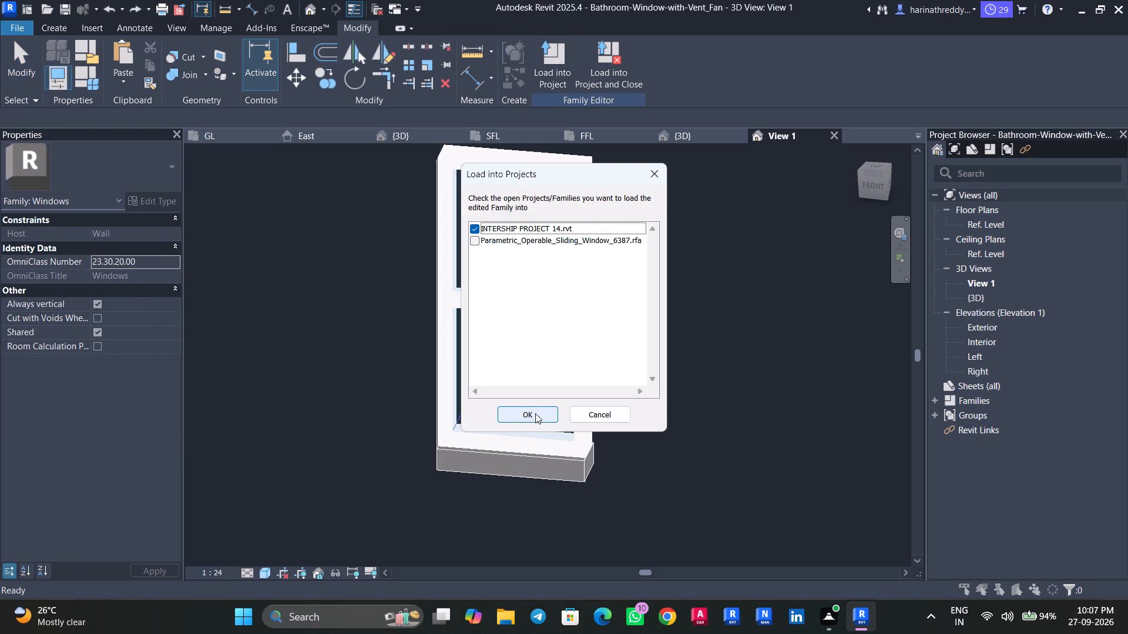
click(535, 413)
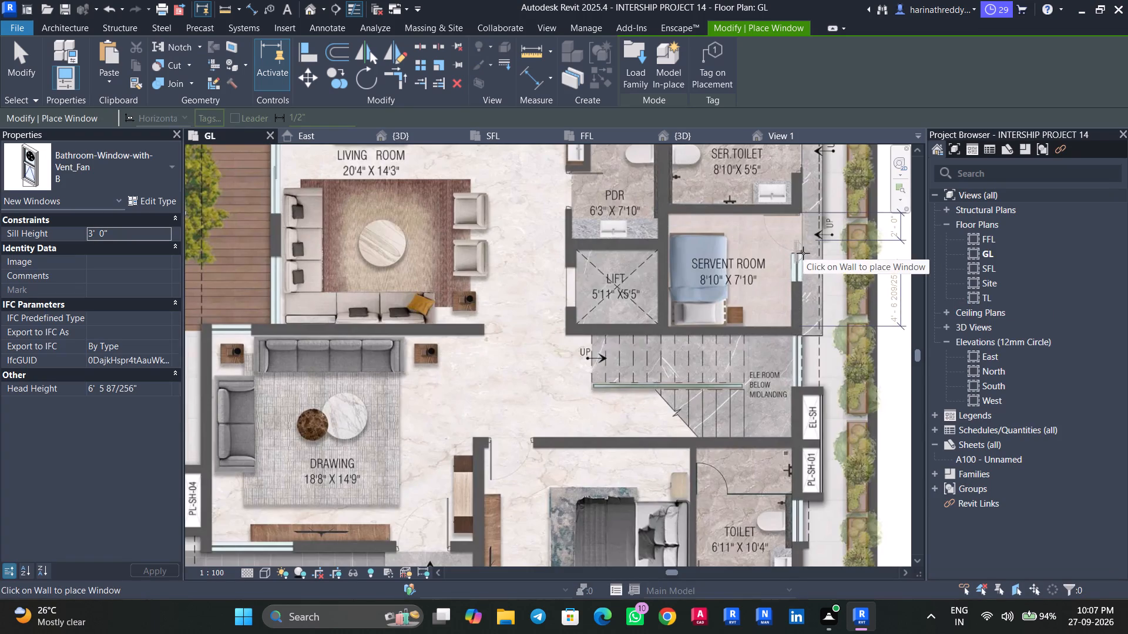
Place the Bathroom-Window-with-Vent_Fan window at 3' 0" sill height in the toilet's outer wall, at the opening below PL-SH-01.
middle_drag(790, 353, 686, 480)
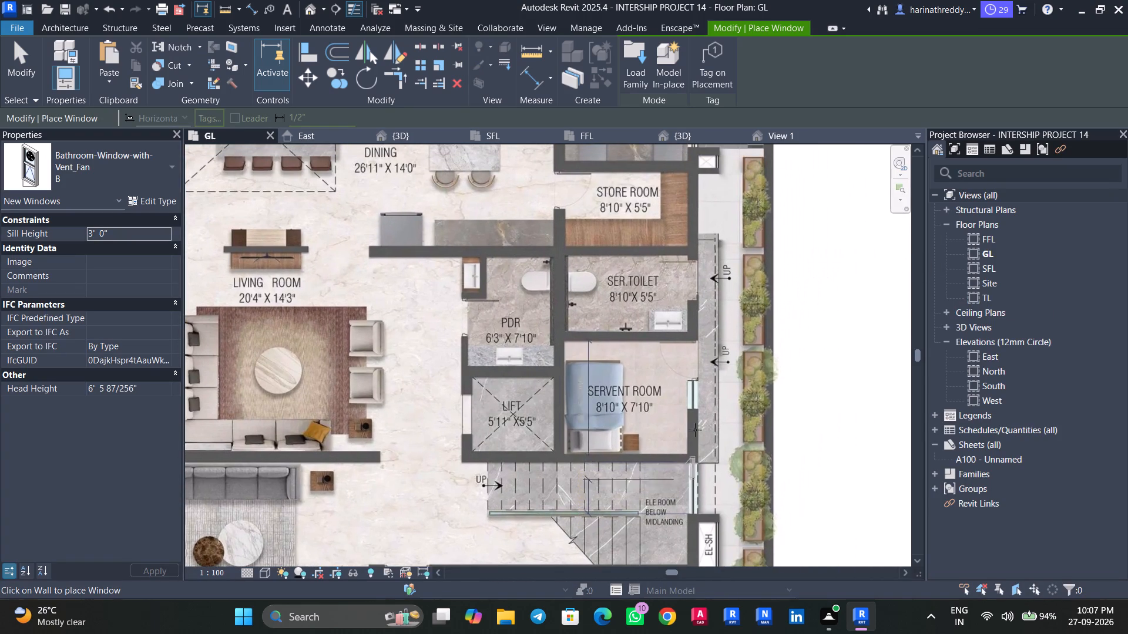
middle_drag(711, 349, 700, 204)
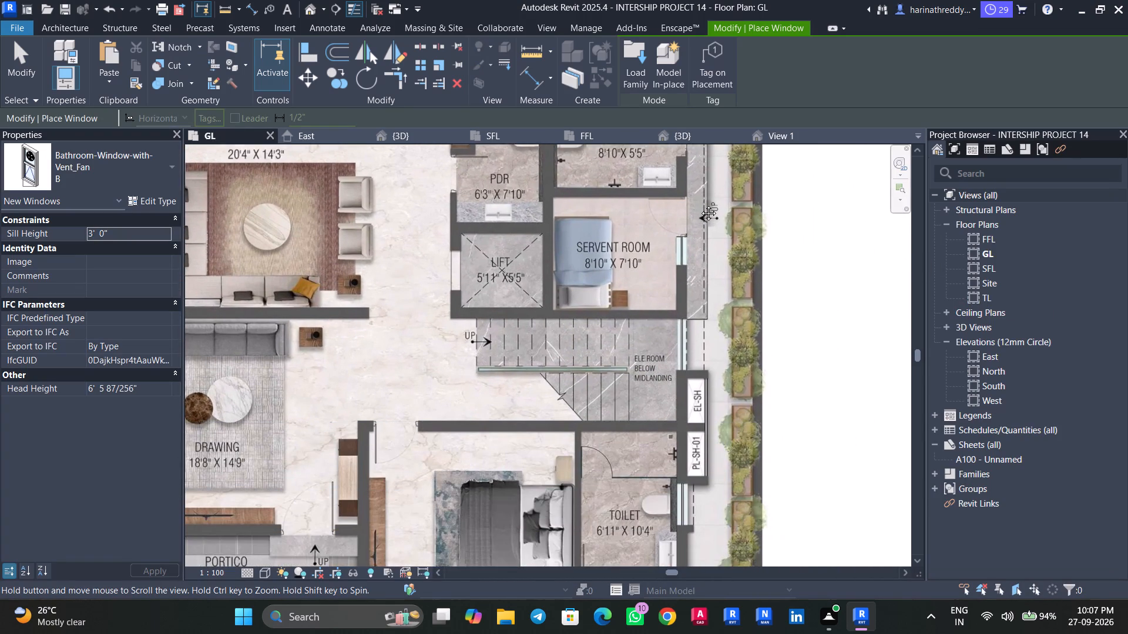
middle_drag(700, 204, 699, 112)
scroll(687, 414, up, 1)
scroll(687, 414, down, 1)
scroll(687, 414, up, 6)
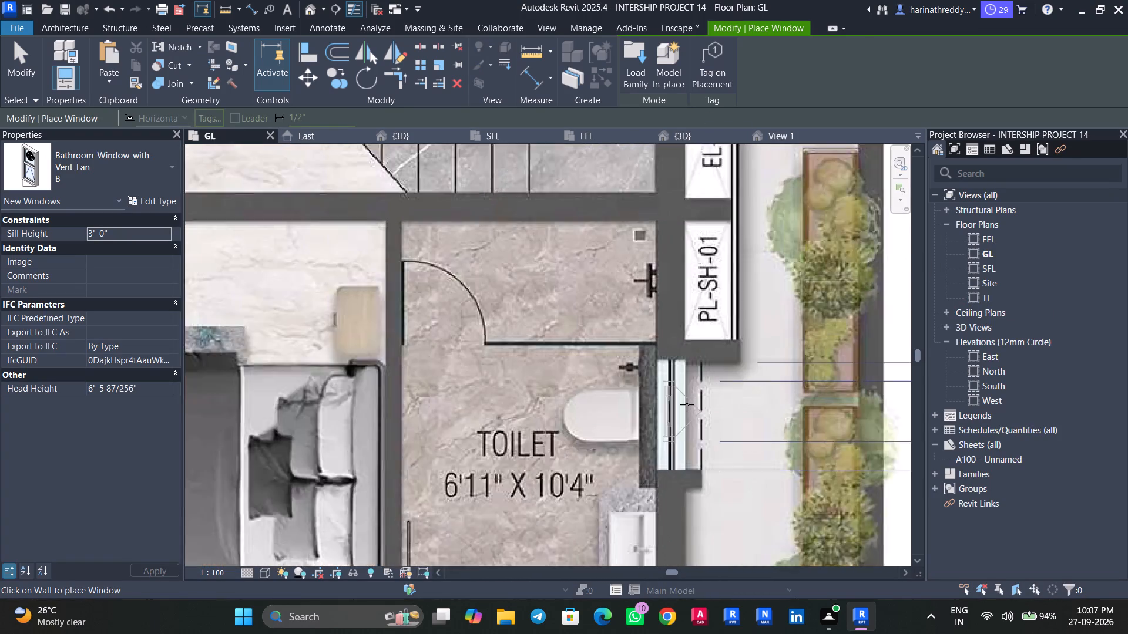
scroll(687, 404, up, 3)
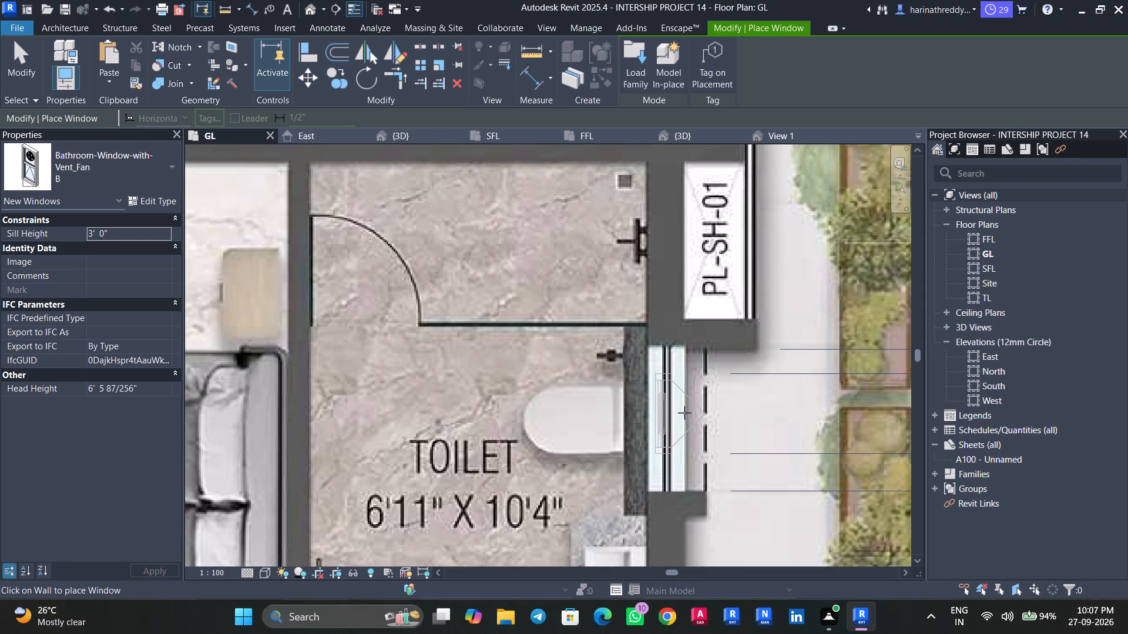
click(684, 413)
key(Escape)
key(Escape)
key(Escape)
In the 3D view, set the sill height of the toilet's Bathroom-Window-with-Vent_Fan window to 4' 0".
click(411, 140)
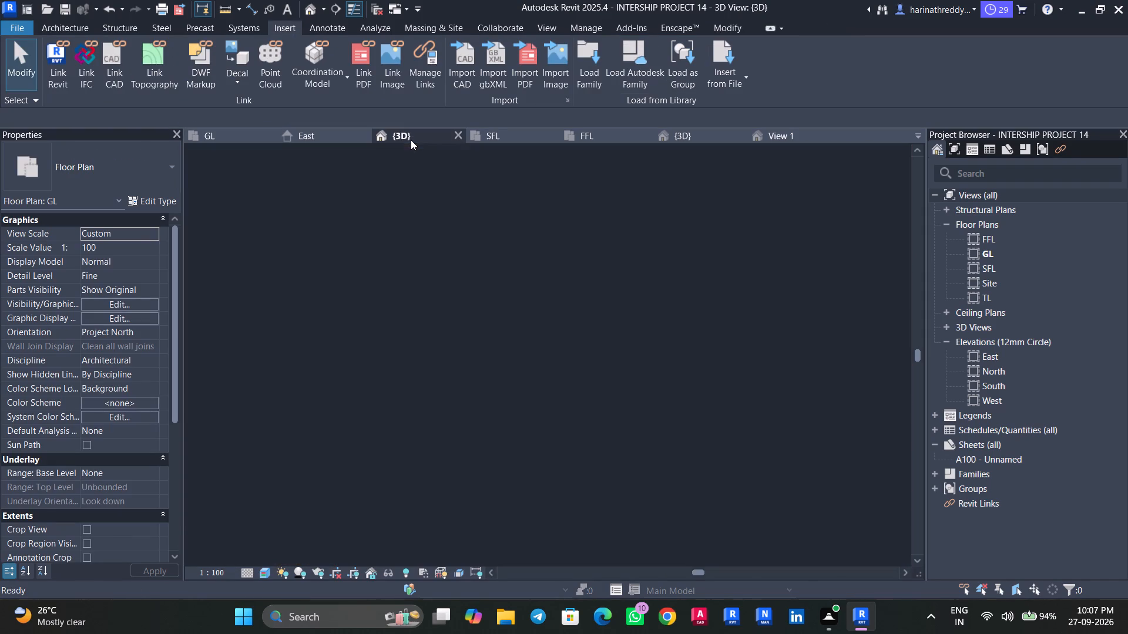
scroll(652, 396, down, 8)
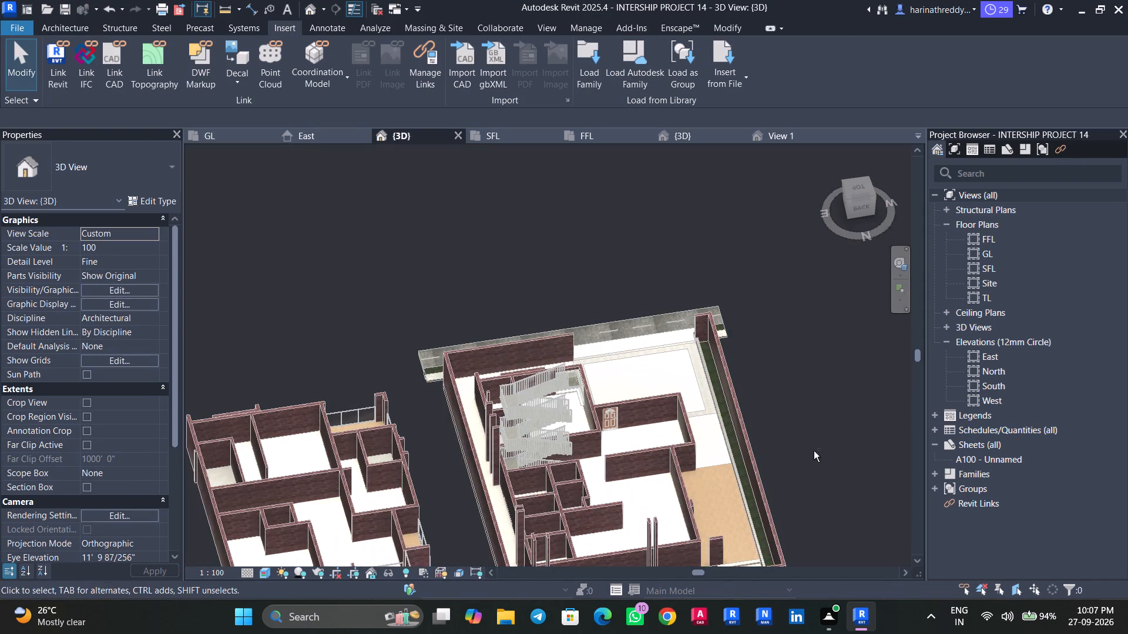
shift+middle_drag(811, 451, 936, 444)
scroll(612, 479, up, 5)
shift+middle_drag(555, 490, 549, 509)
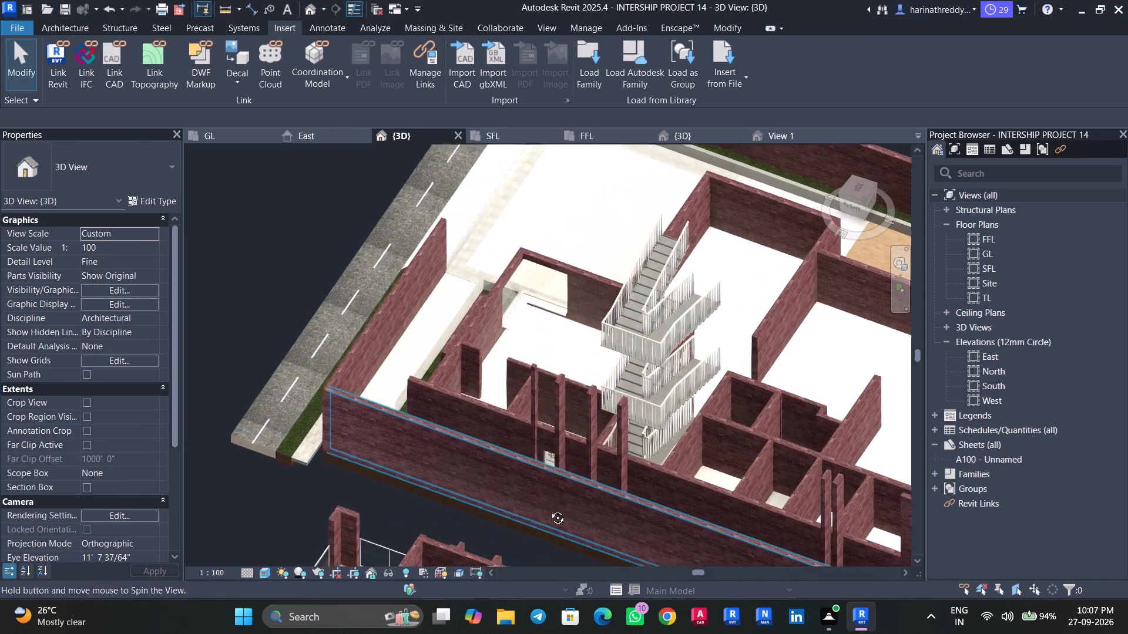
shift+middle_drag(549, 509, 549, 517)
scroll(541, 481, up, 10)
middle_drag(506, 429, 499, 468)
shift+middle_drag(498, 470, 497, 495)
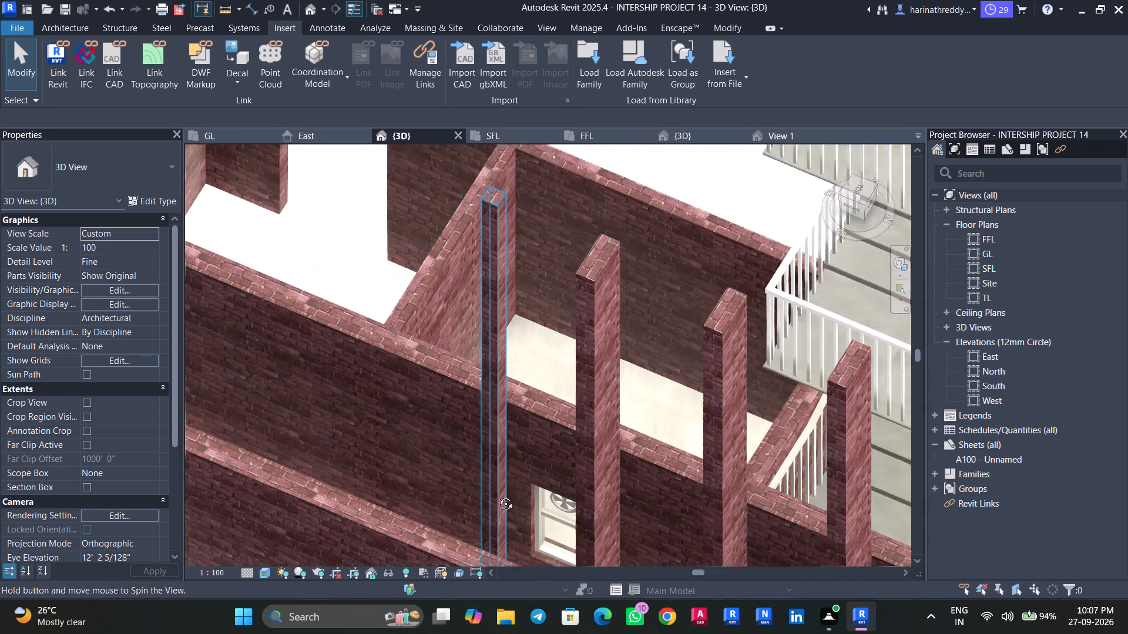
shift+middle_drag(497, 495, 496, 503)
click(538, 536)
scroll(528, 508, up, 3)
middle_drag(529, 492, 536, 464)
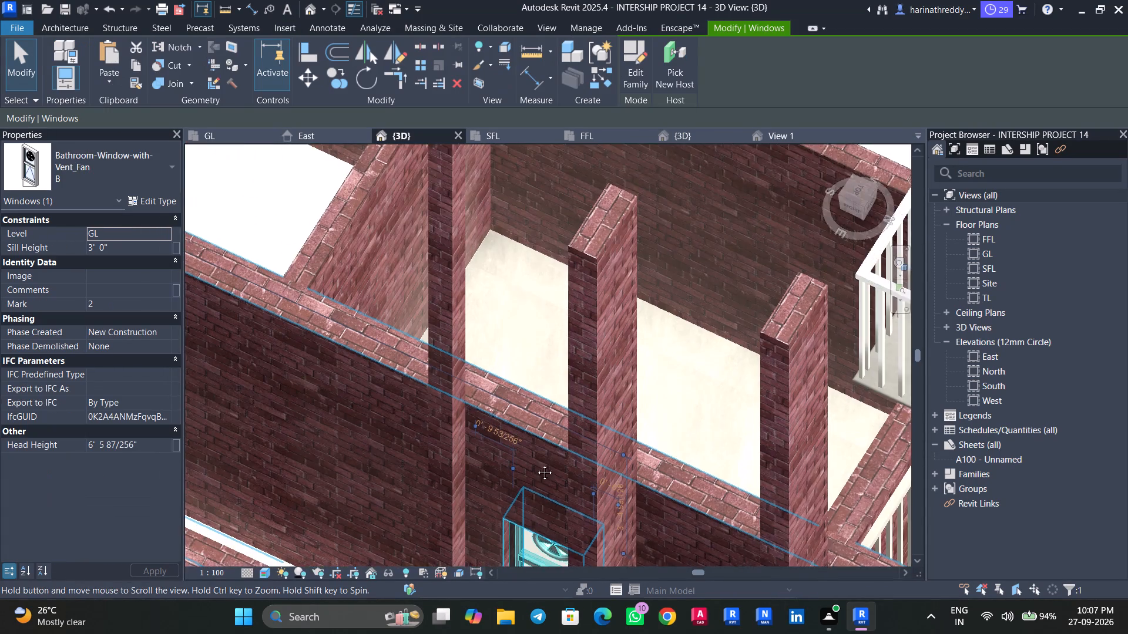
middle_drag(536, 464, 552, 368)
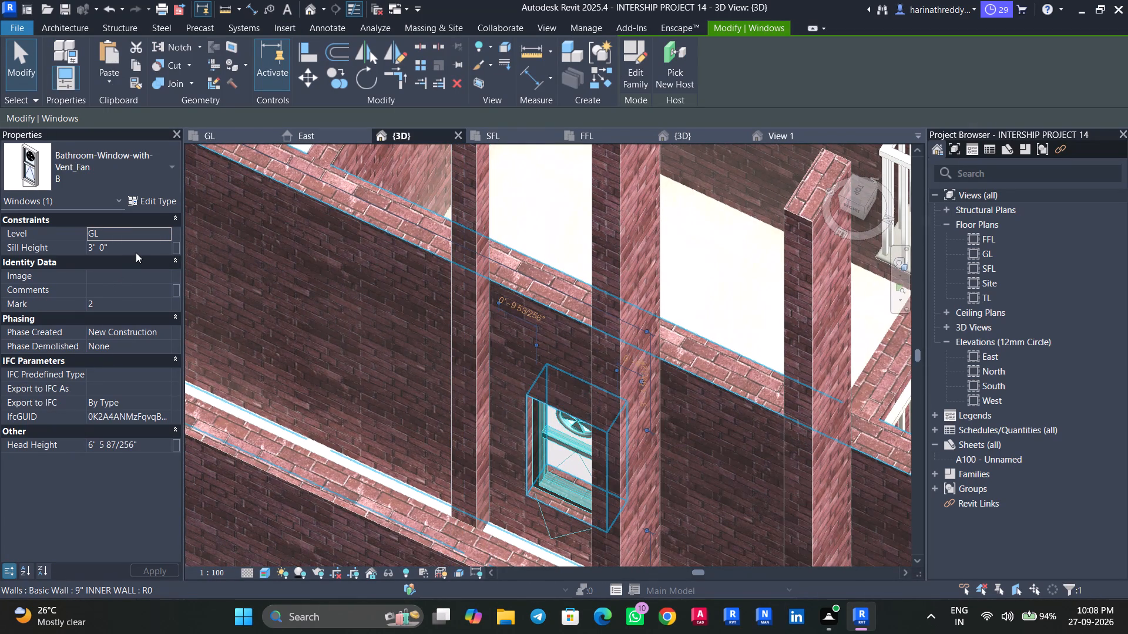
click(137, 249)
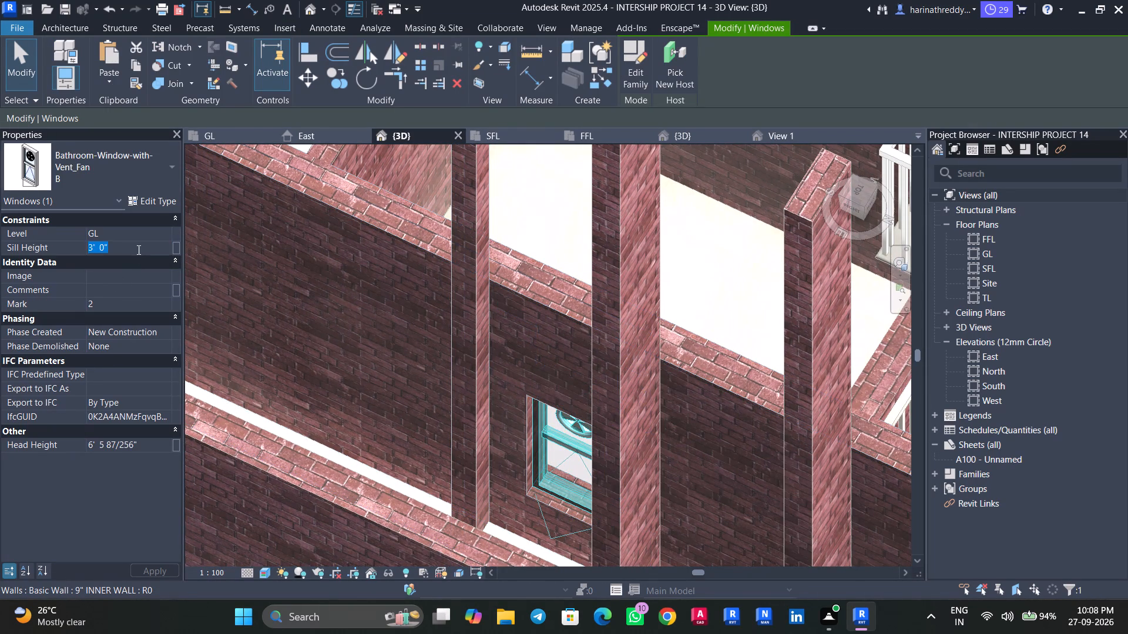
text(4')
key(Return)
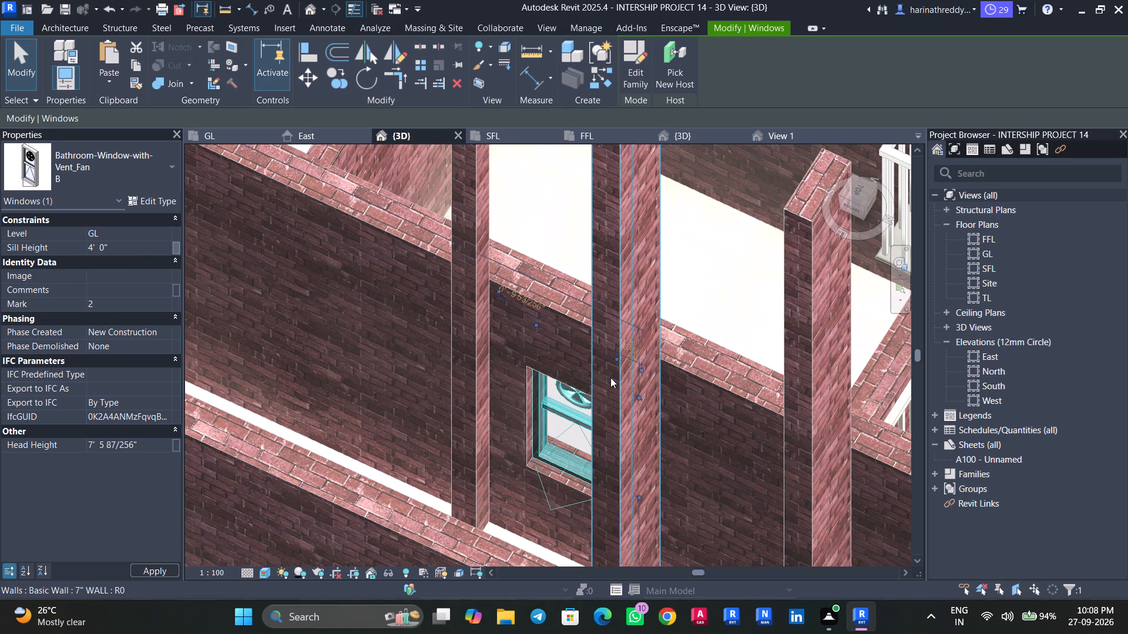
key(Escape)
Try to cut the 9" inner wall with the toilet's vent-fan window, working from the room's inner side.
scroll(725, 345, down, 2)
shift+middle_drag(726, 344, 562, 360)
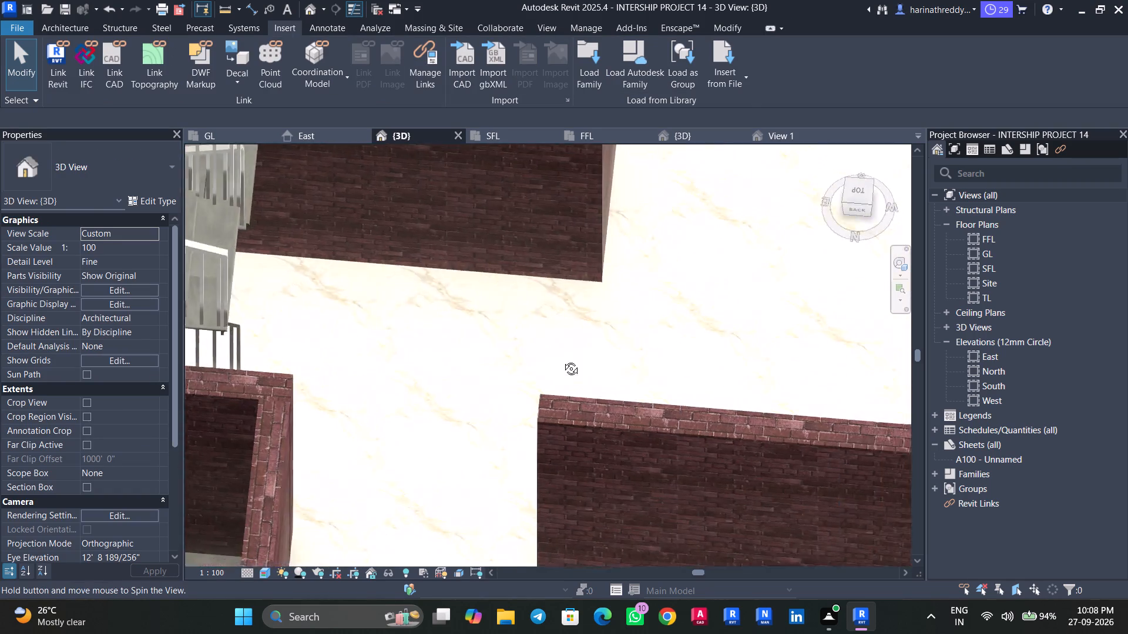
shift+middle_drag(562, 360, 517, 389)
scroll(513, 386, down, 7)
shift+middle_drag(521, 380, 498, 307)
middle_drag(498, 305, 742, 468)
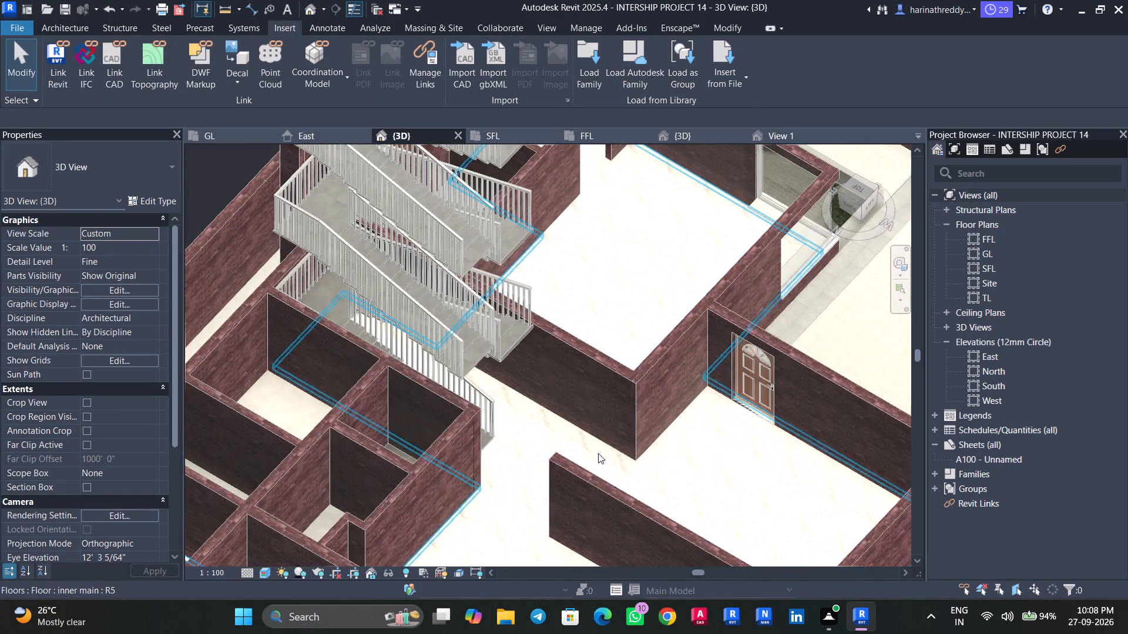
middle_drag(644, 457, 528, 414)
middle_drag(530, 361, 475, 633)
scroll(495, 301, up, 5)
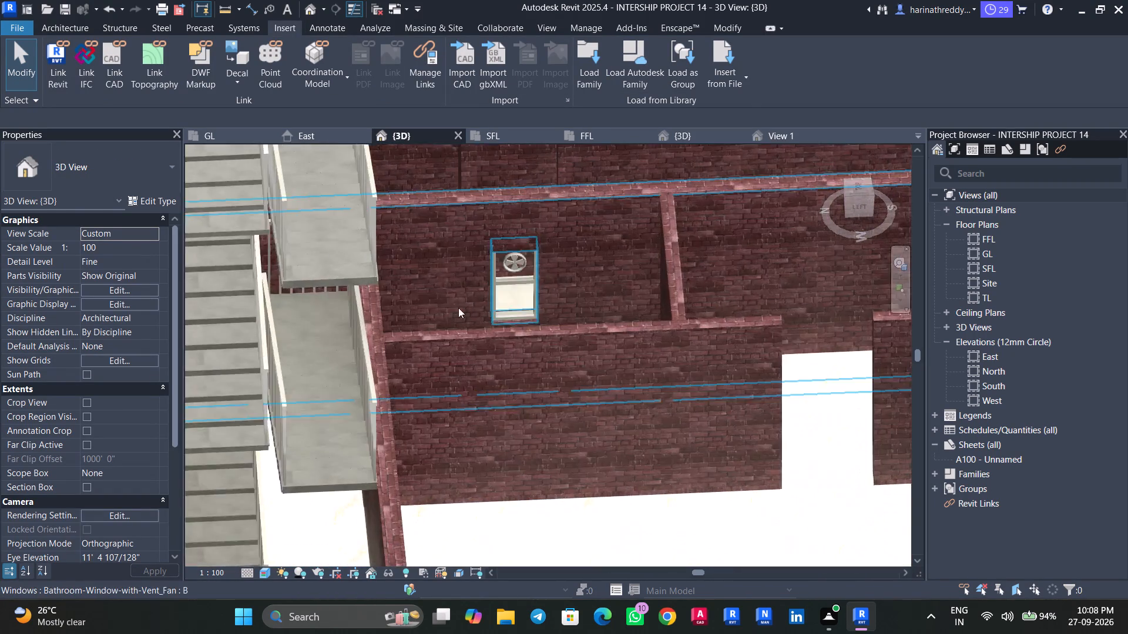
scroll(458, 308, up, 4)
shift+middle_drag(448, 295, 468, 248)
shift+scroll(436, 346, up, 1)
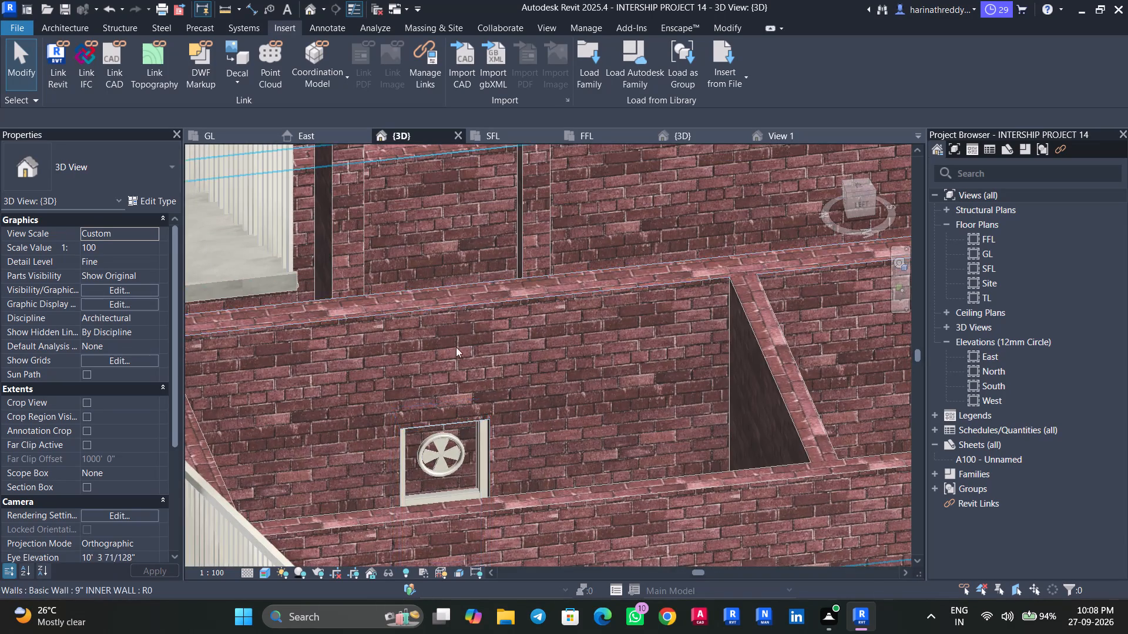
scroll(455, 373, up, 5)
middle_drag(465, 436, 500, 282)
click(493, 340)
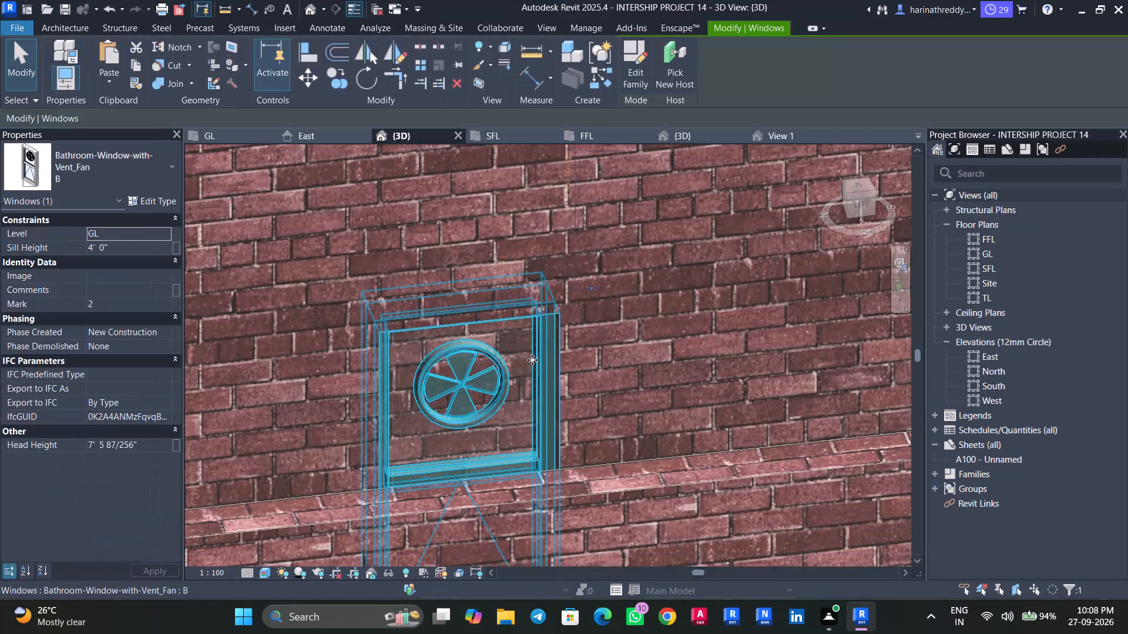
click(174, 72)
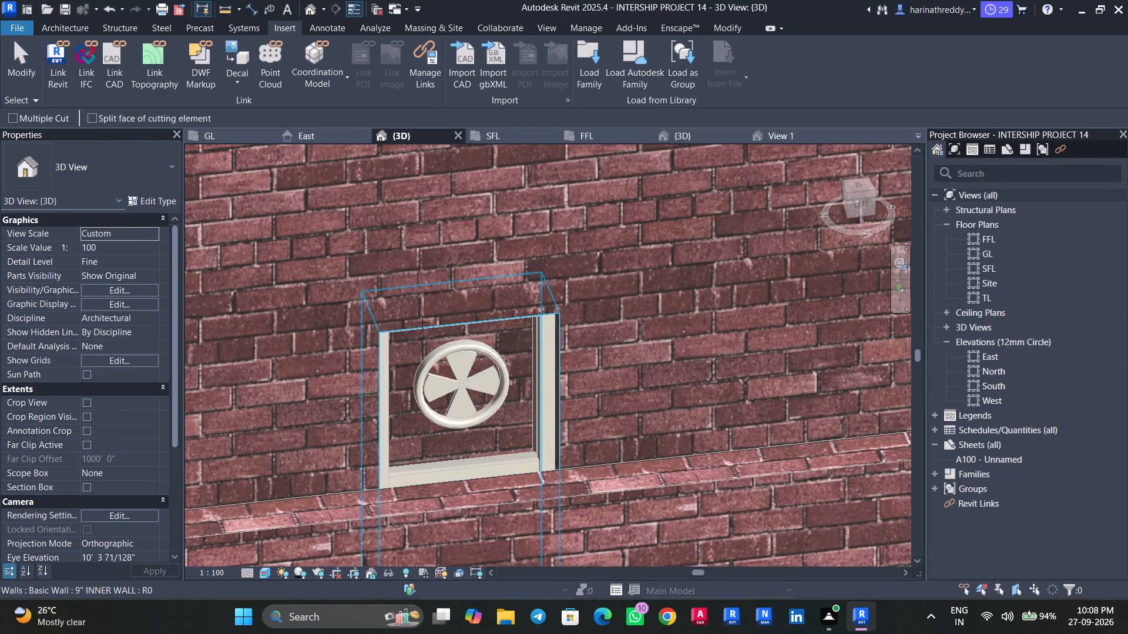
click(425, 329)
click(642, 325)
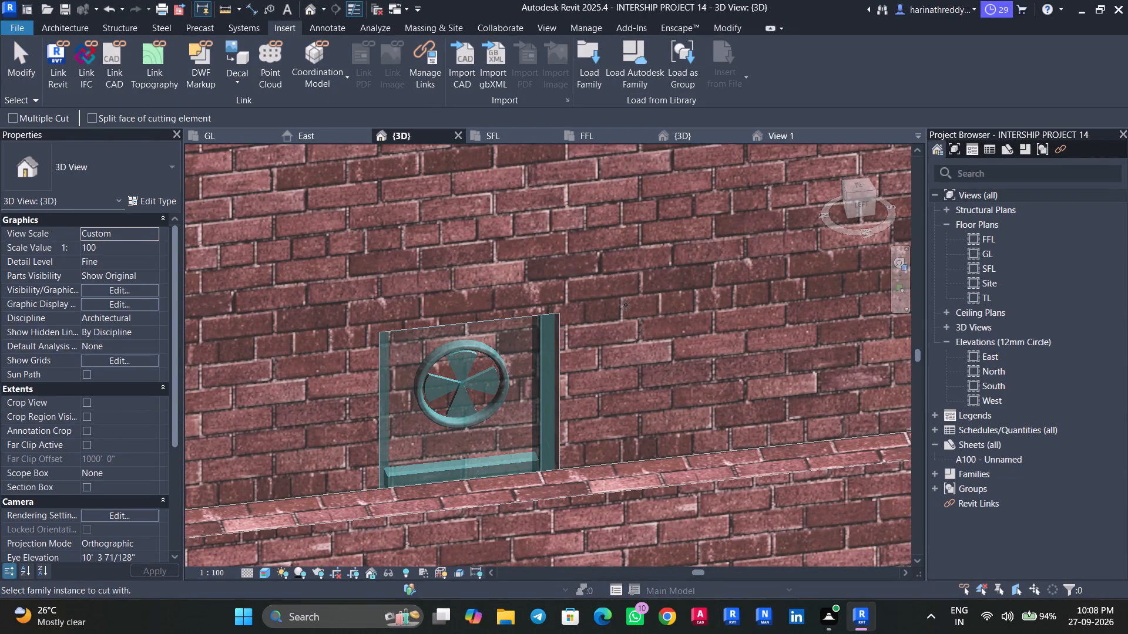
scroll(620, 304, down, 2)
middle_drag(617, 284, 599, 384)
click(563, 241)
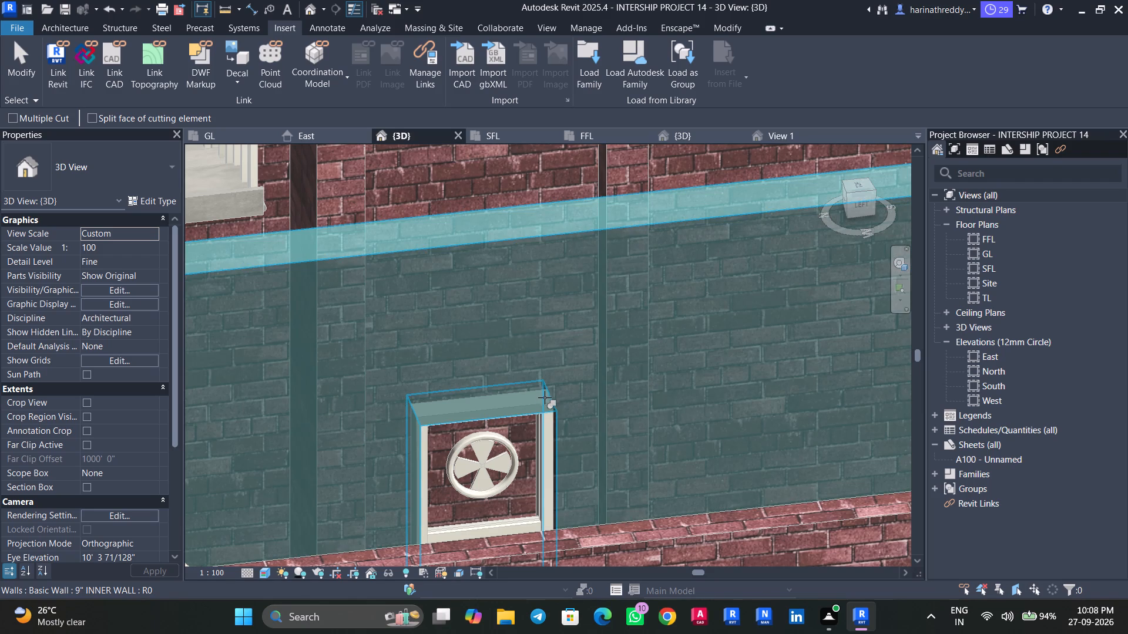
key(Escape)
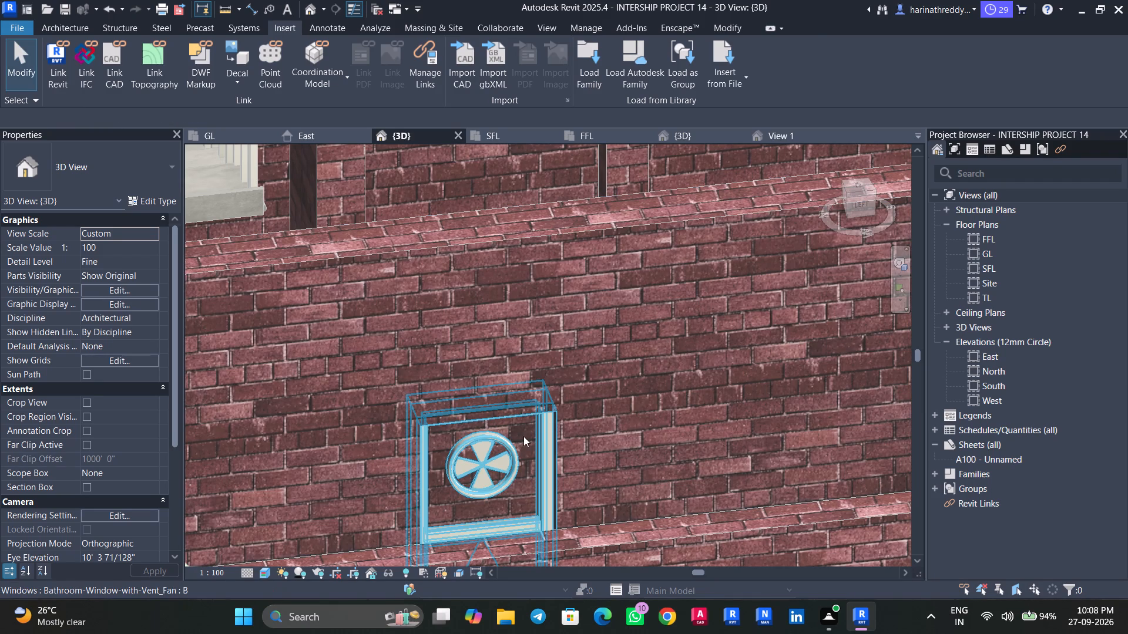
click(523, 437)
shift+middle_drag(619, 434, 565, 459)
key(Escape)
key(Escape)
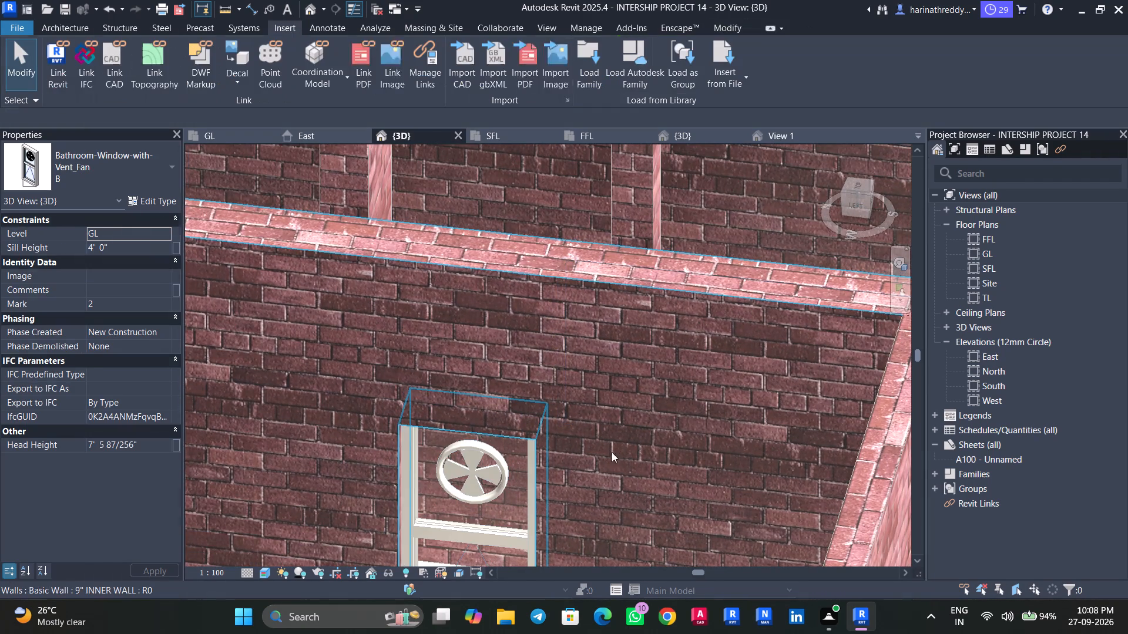
Set the sill height of the toilet's vent-fan window to 6' 0".
shift+middle_drag(610, 444, 571, 460)
scroll(562, 463, down, 6)
shift+middle_drag(562, 458, 590, 562)
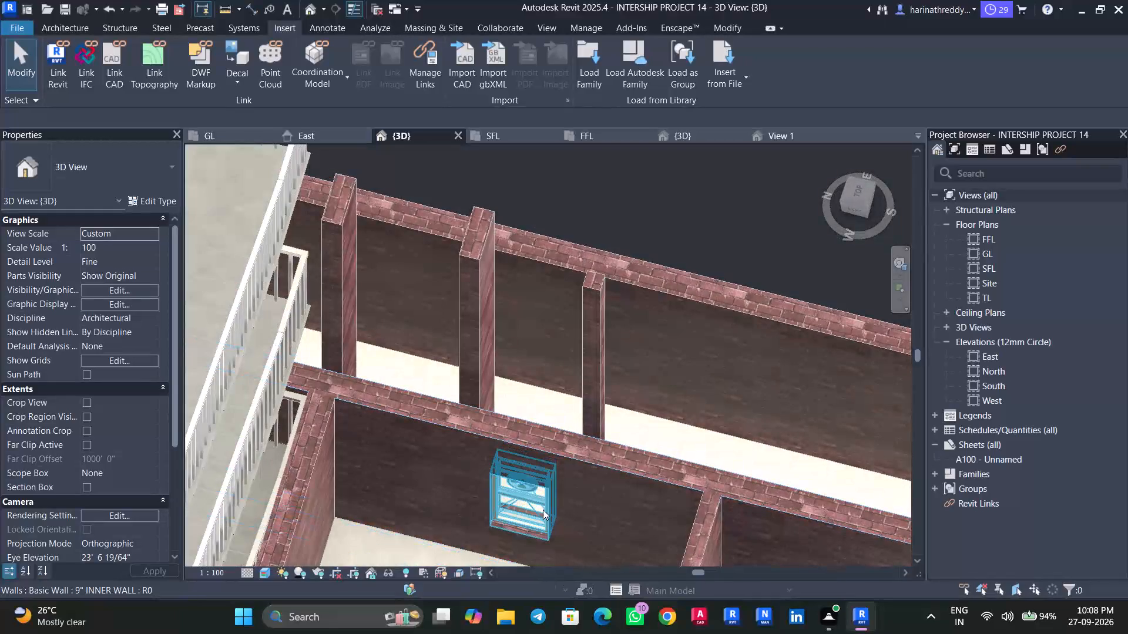
key(Escape)
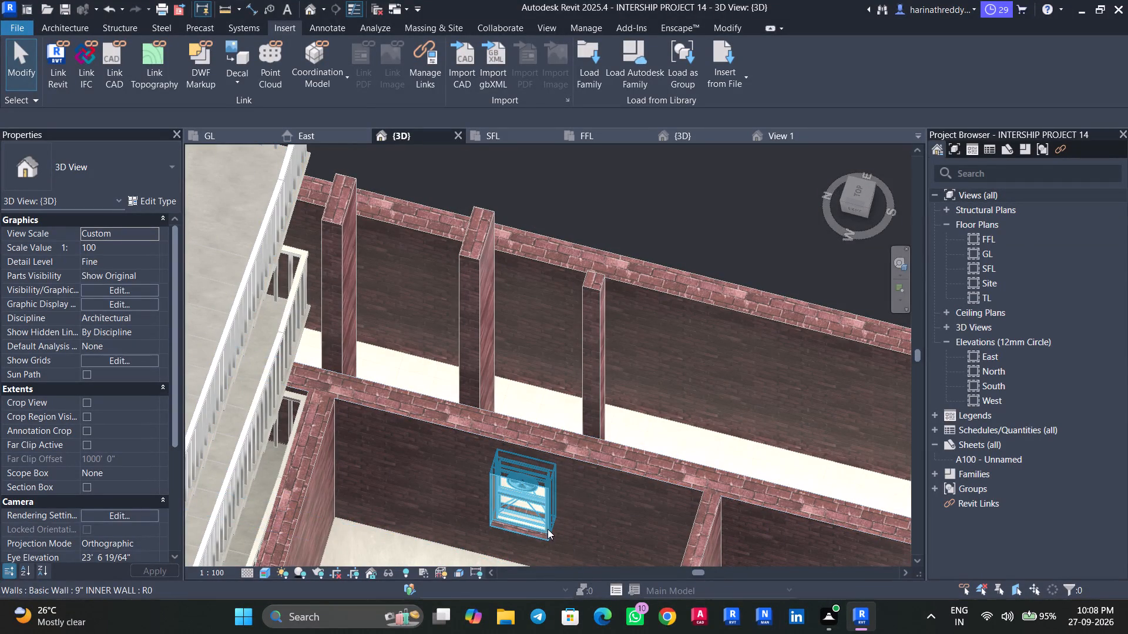
click(547, 528)
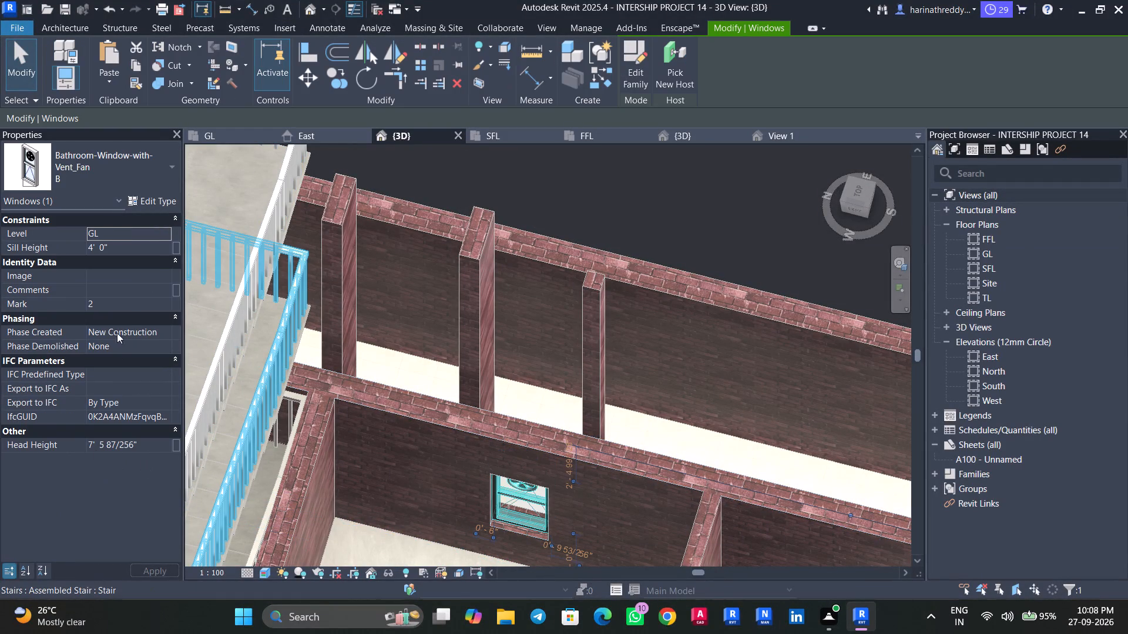
click(153, 247)
text(6')
key(Return)
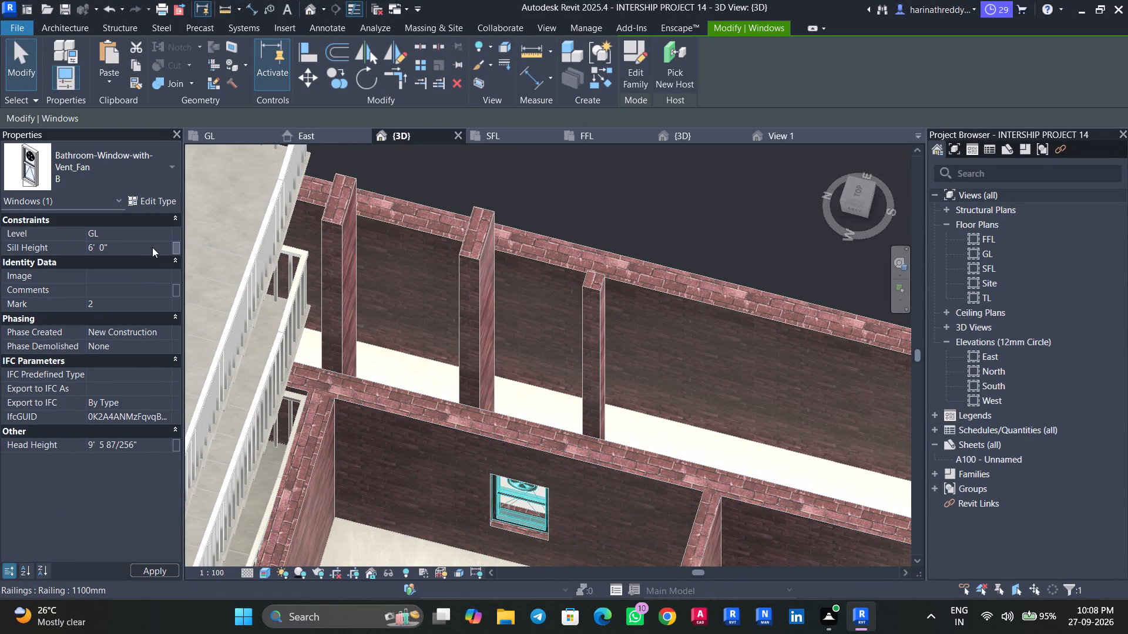
shift+middle_drag(575, 408, 626, 253)
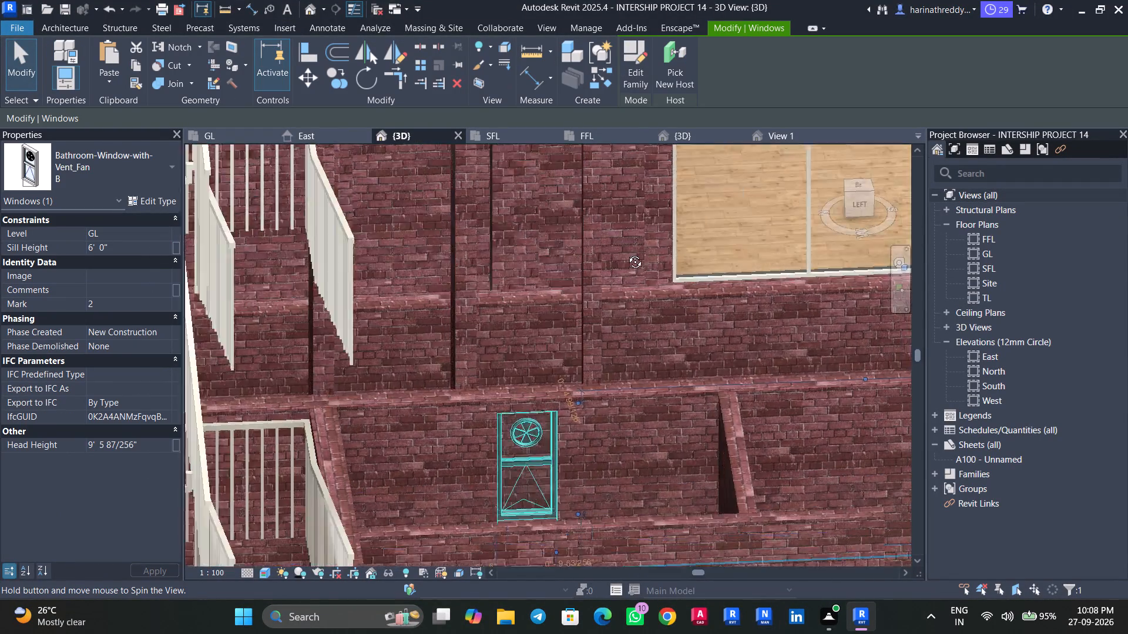
shift+middle_drag(626, 253, 462, 315)
key(Escape)
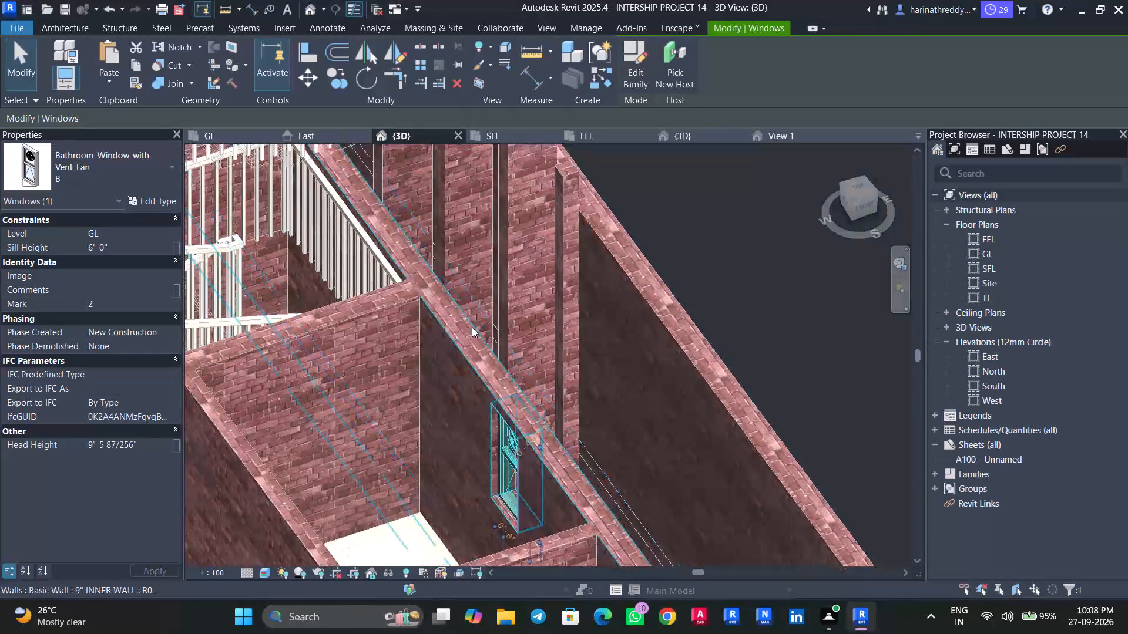
key(Escape)
Examine the toilet's vent-fan window and the surrounding walls in 3D from the outer side.
shift+middle_drag(613, 397, 361, 423)
scroll(361, 424, up, 1)
scroll(361, 424, down, 4)
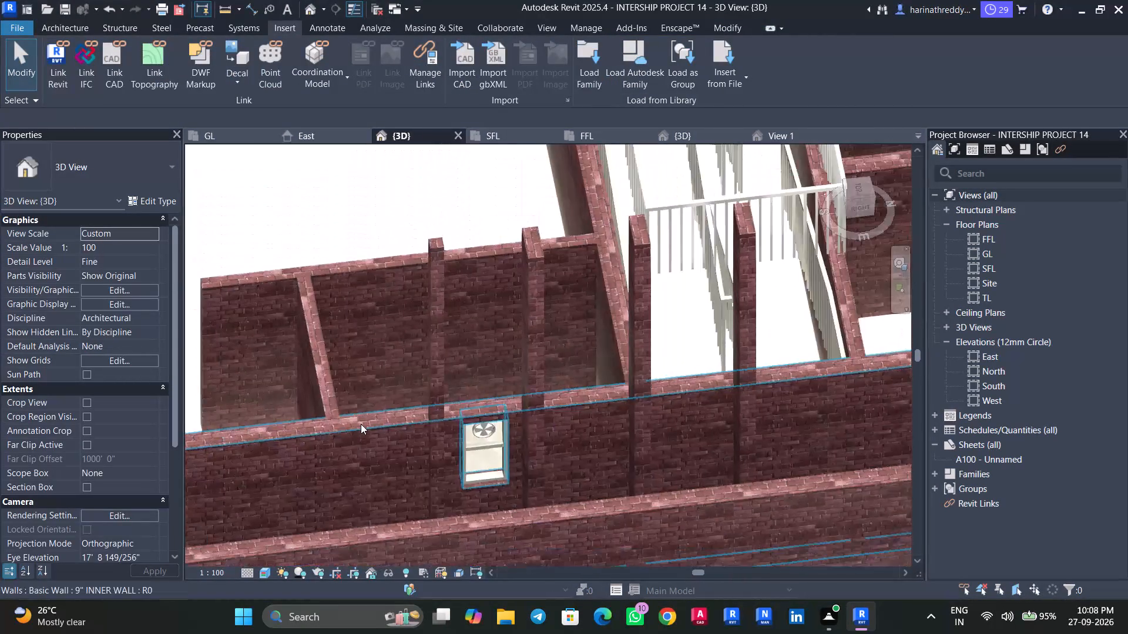
scroll(361, 424, down, 8)
shift+middle_drag(331, 471, 464, 486)
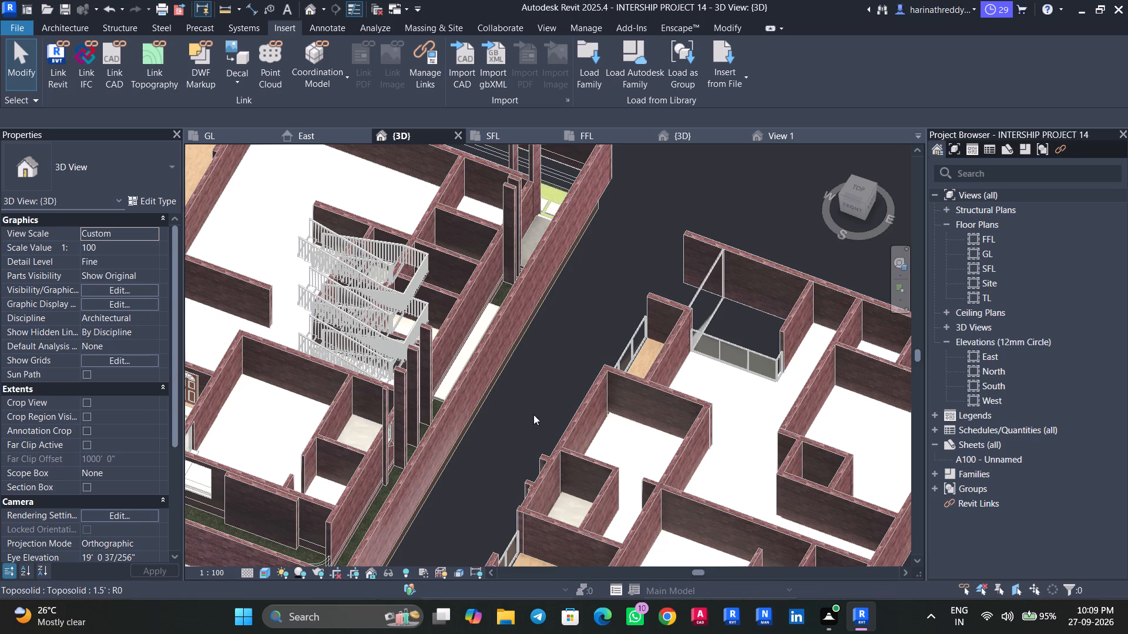
shift+middle_drag(525, 431, 669, 414)
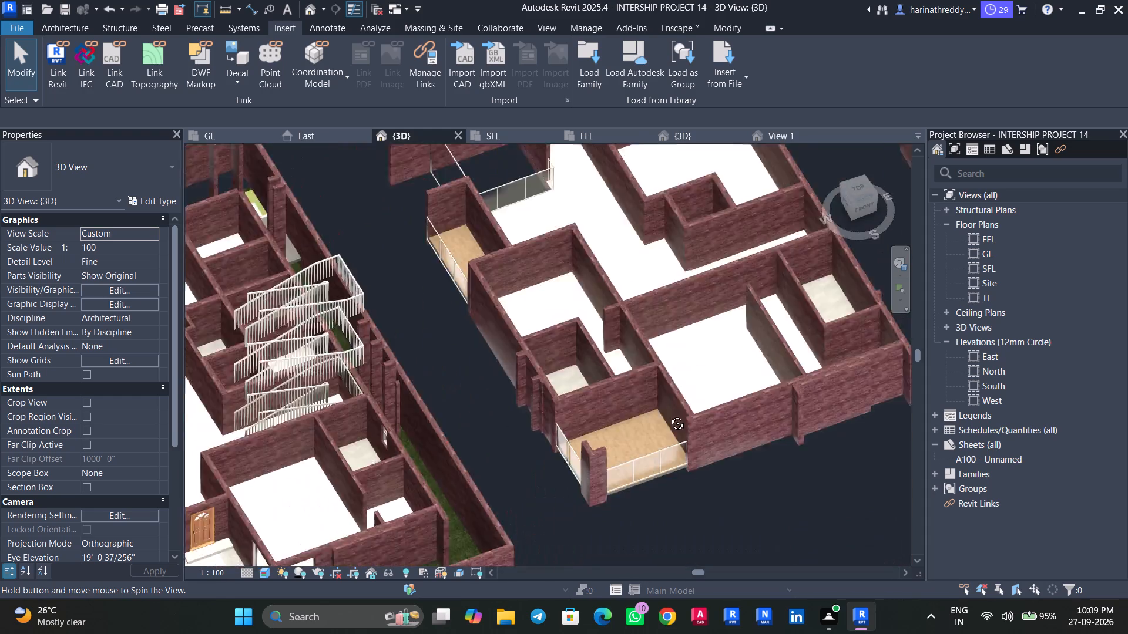
shift+middle_drag(669, 414, 690, 409)
In the GL floor plan, check the type properties of the toilet's vent-fan window.
click(209, 132)
scroll(409, 302, down, 3)
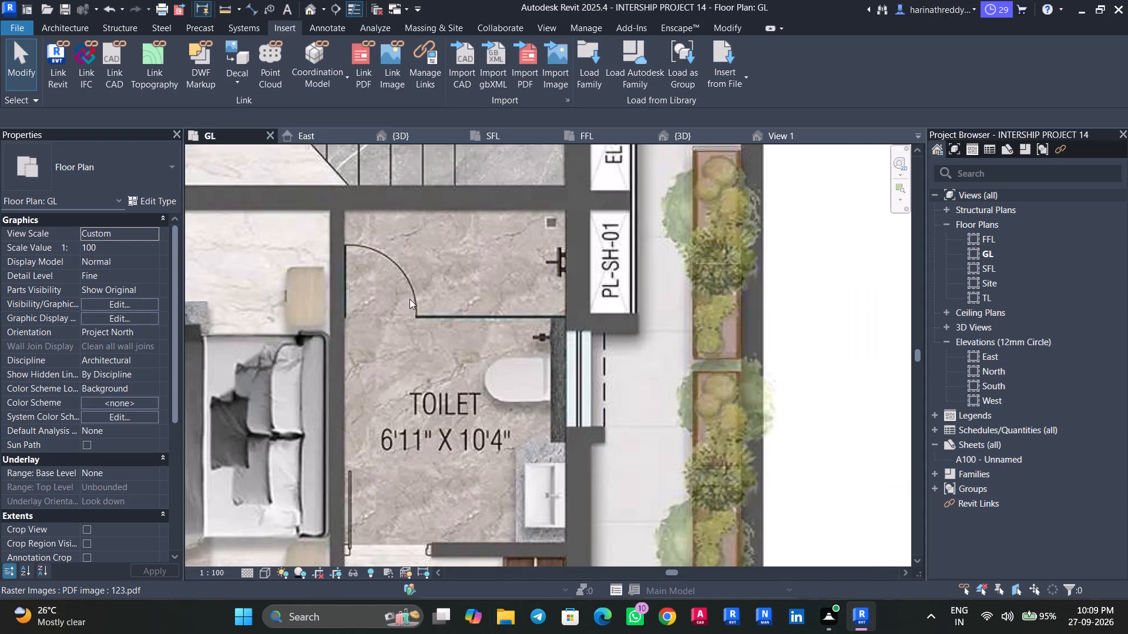
key(Tab)
click(579, 372)
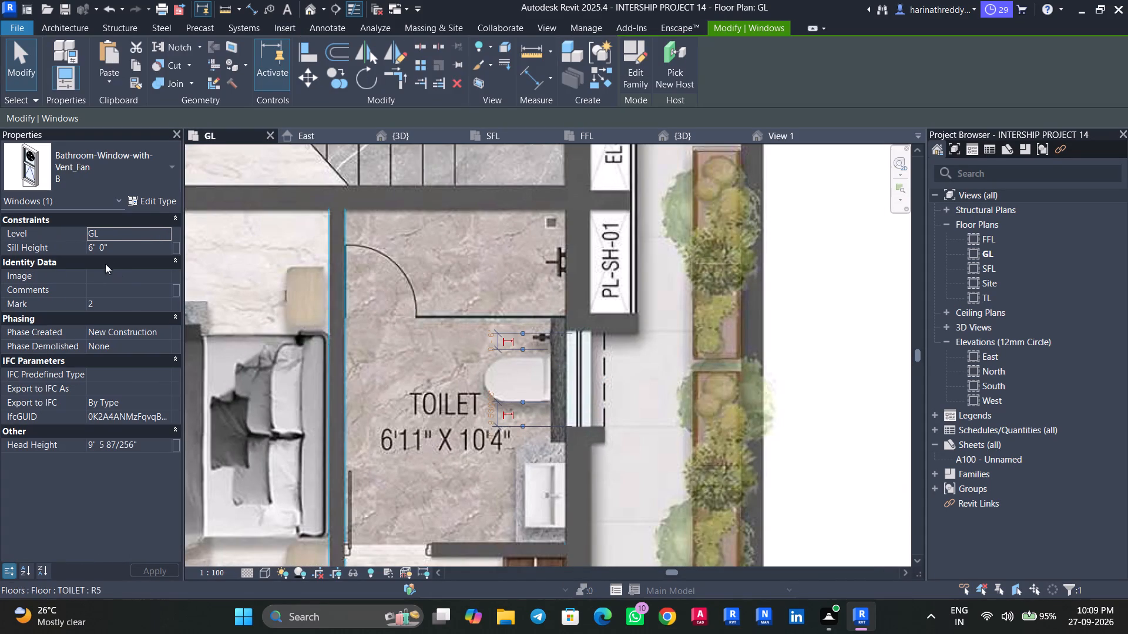
click(156, 204)
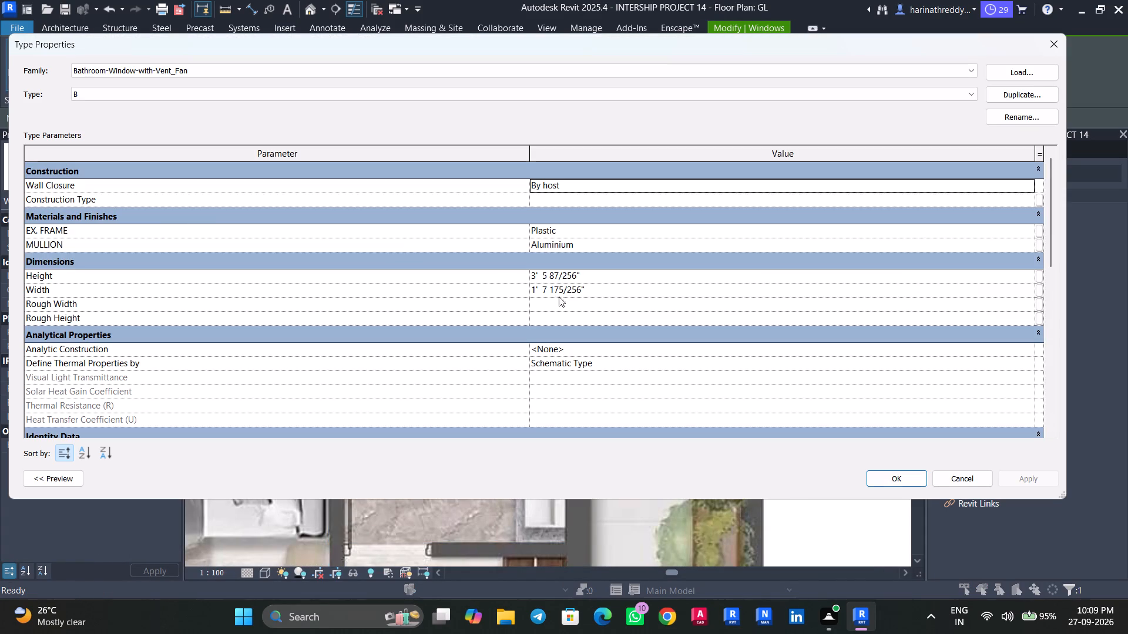
click(1059, 51)
scroll(645, 400, up, 2)
scroll(645, 400, down, 1)
scroll(645, 400, up, 1)
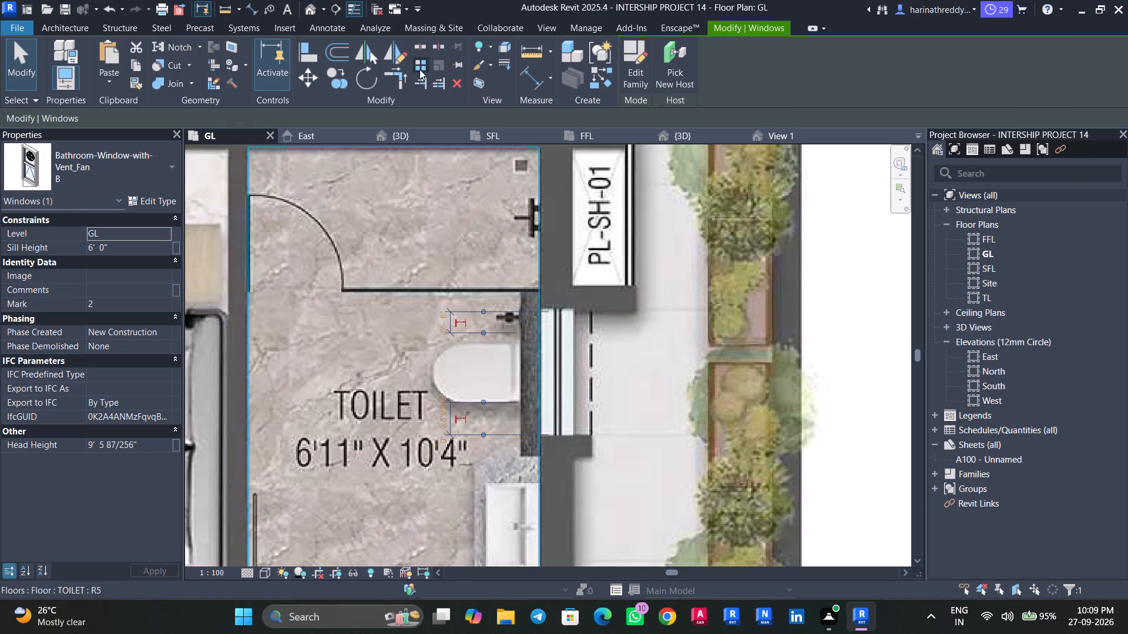
key(Escape)
key(Escape)
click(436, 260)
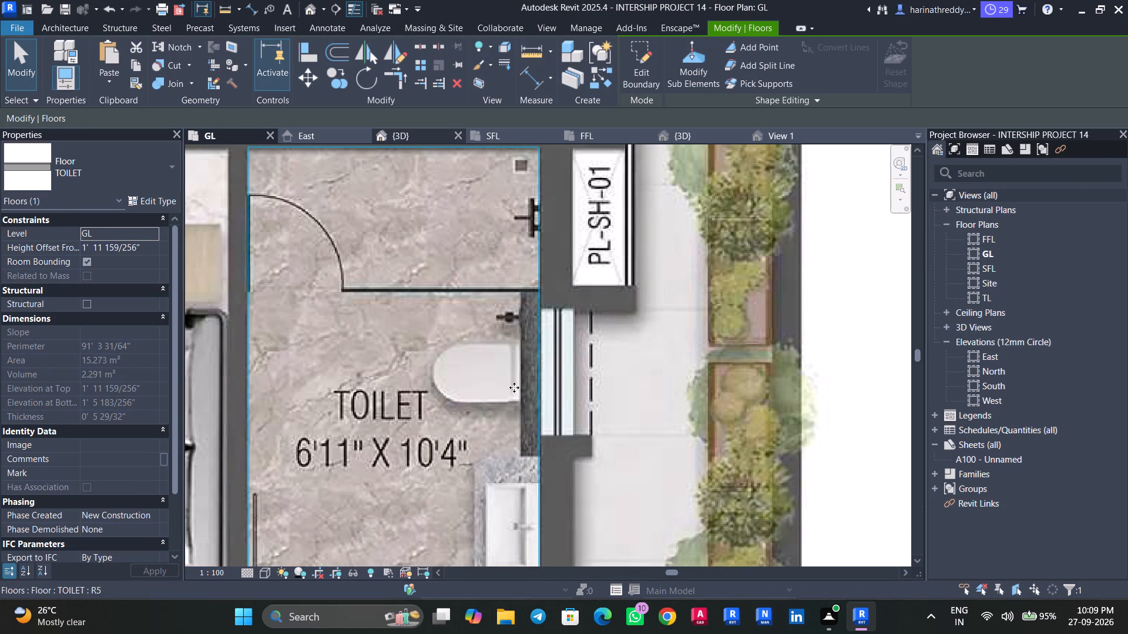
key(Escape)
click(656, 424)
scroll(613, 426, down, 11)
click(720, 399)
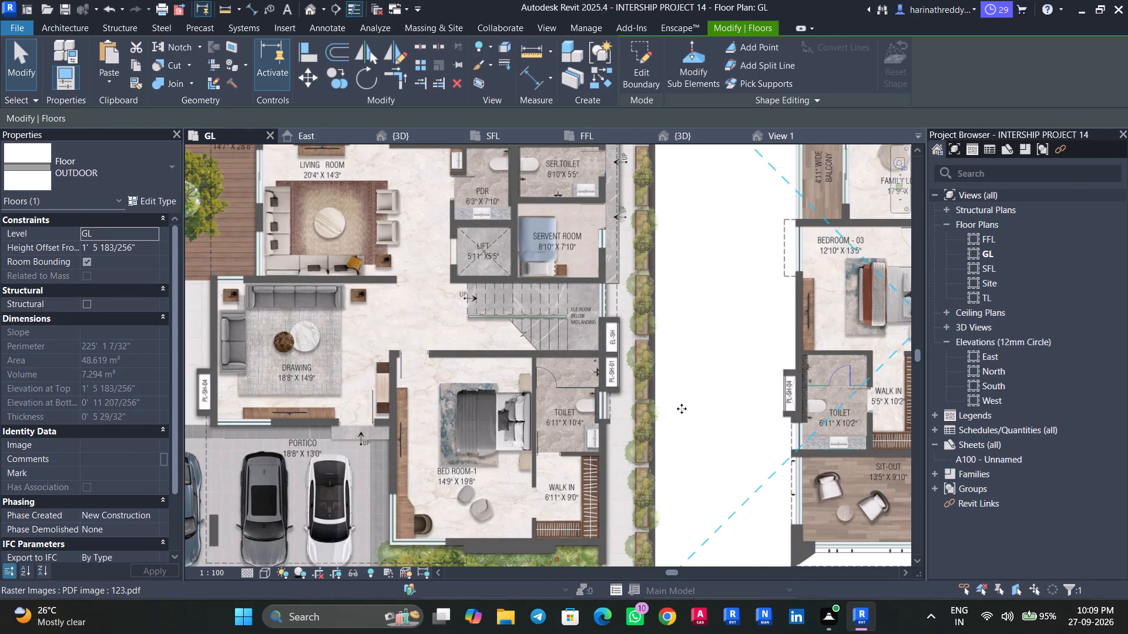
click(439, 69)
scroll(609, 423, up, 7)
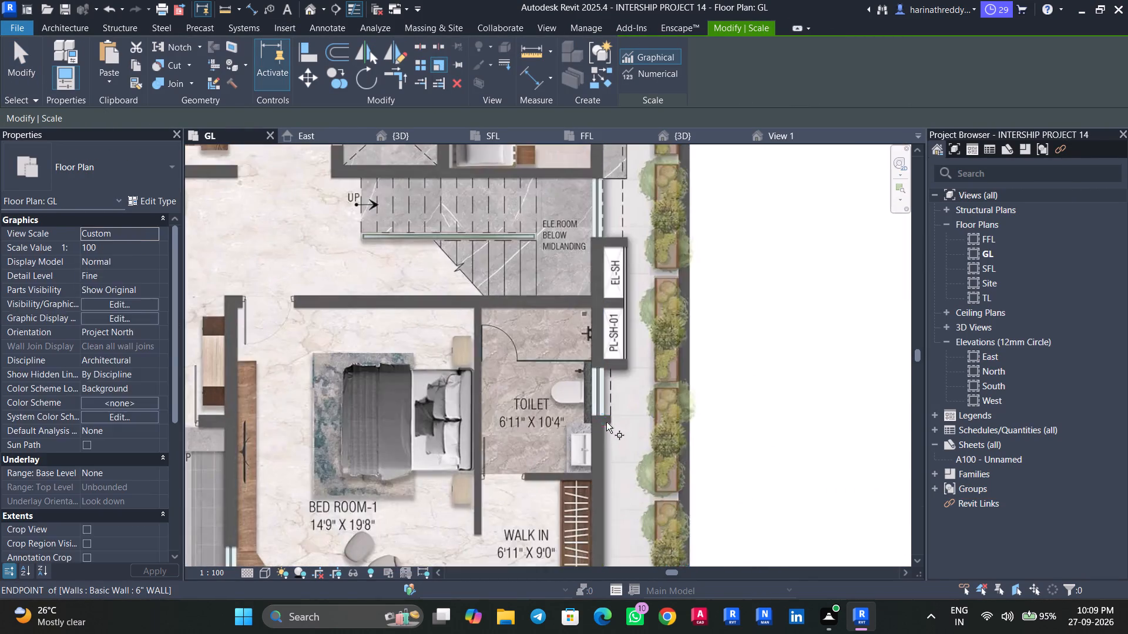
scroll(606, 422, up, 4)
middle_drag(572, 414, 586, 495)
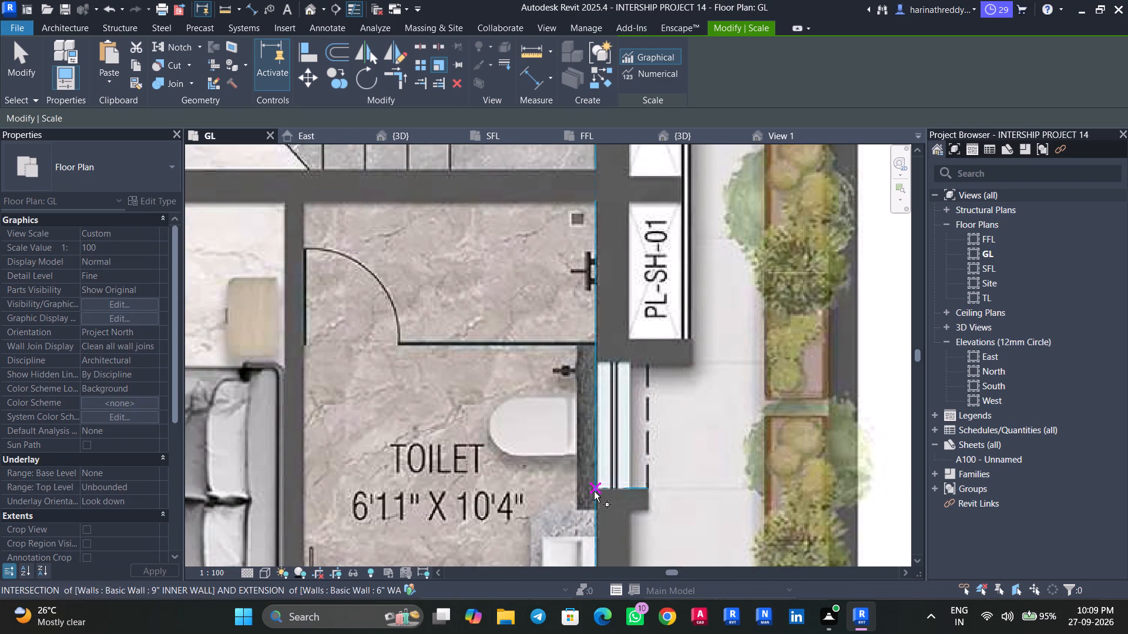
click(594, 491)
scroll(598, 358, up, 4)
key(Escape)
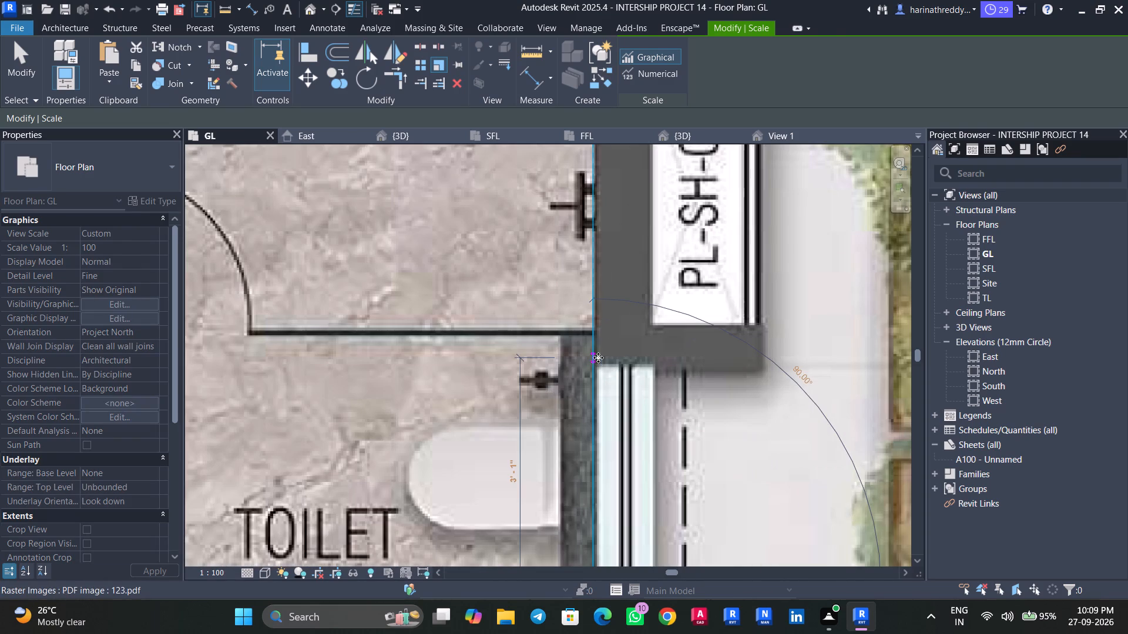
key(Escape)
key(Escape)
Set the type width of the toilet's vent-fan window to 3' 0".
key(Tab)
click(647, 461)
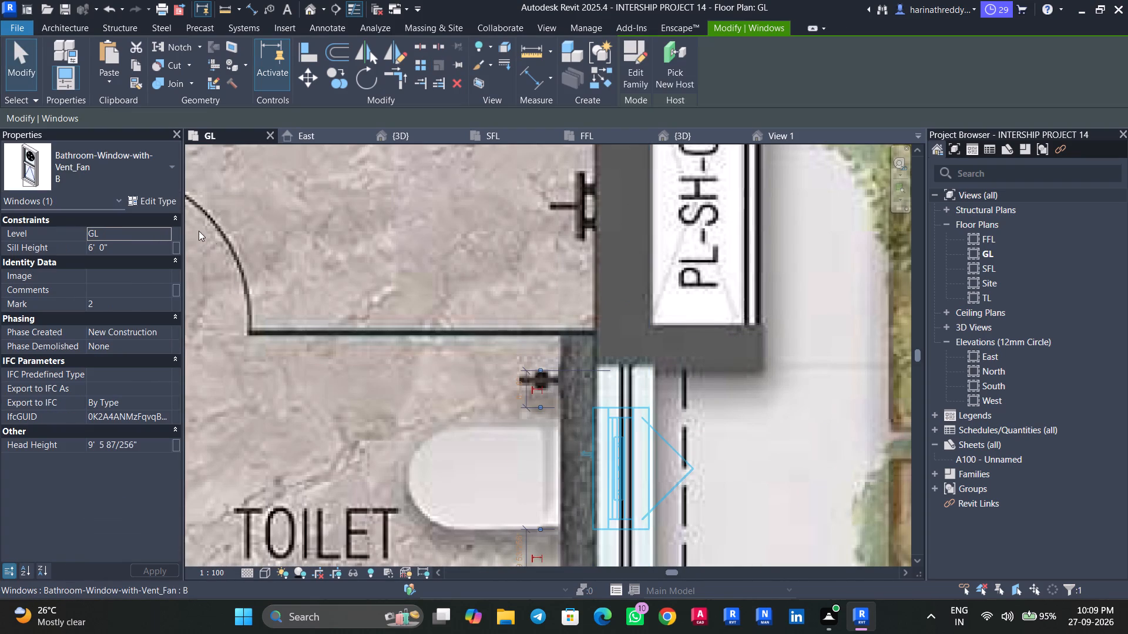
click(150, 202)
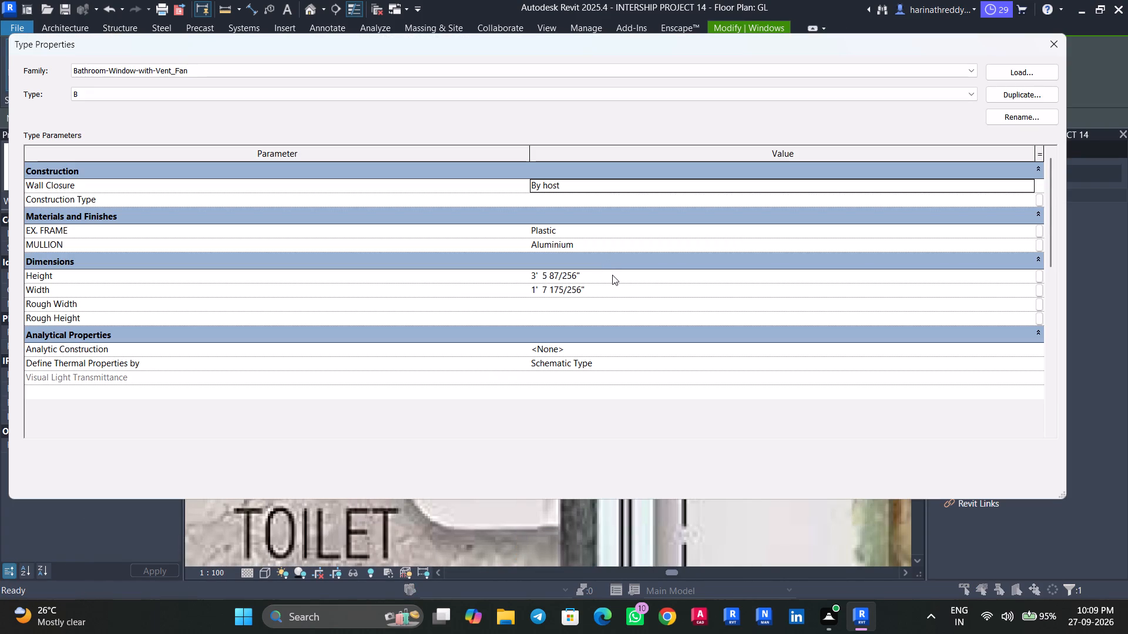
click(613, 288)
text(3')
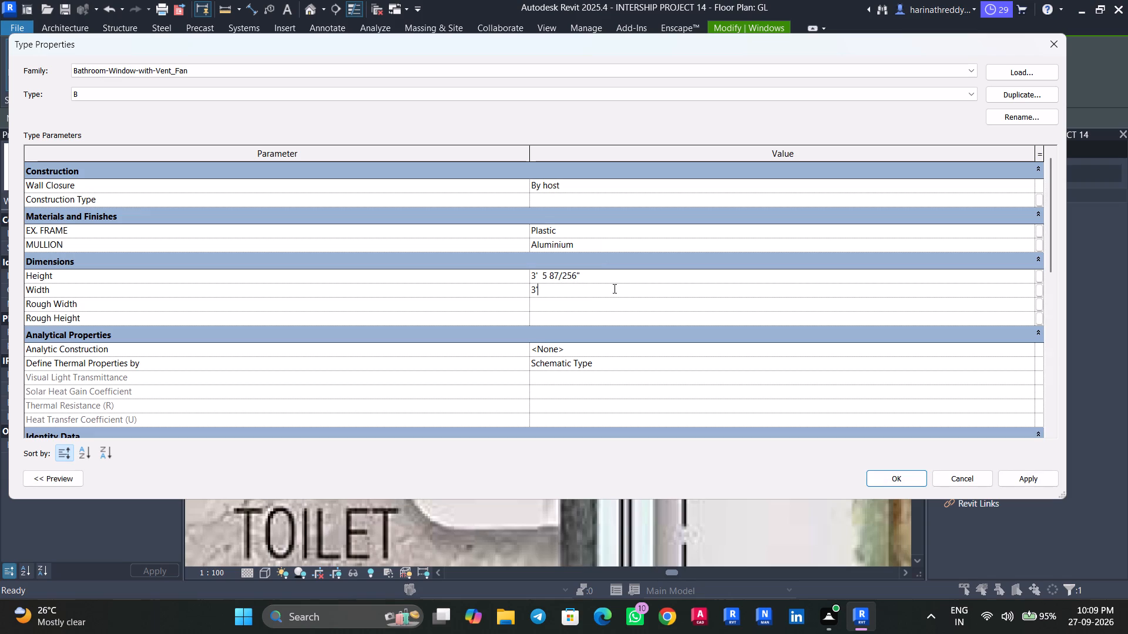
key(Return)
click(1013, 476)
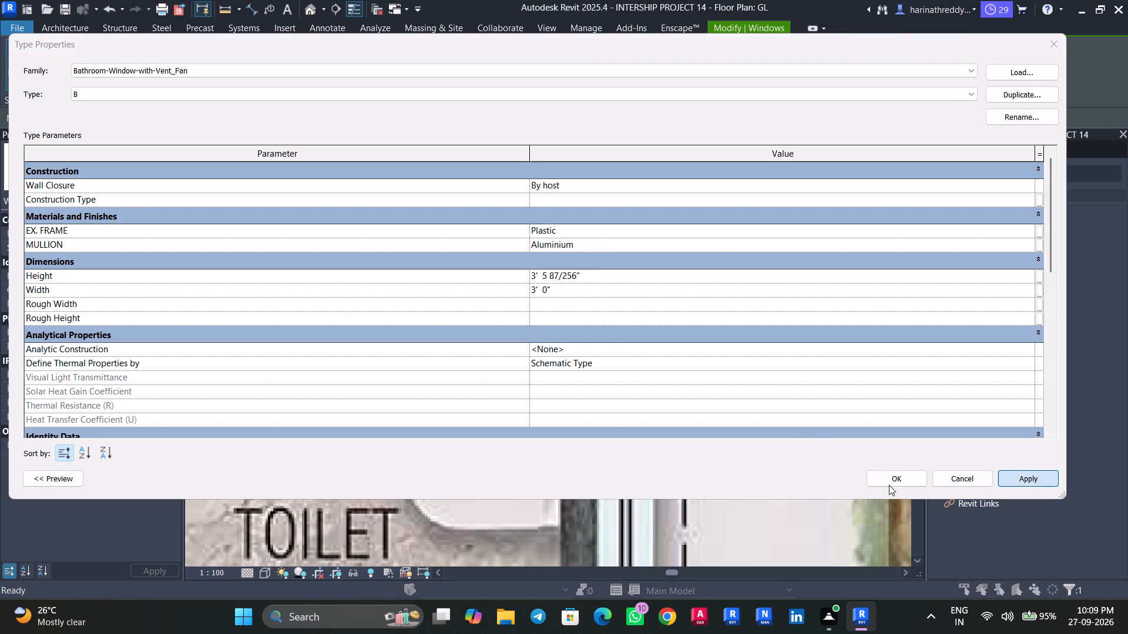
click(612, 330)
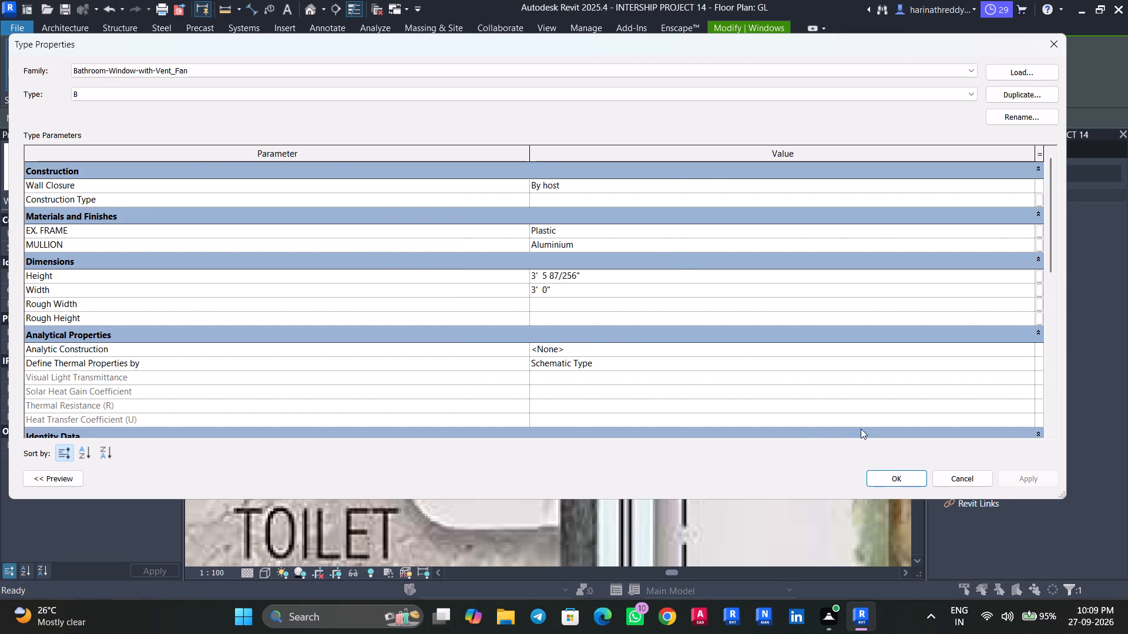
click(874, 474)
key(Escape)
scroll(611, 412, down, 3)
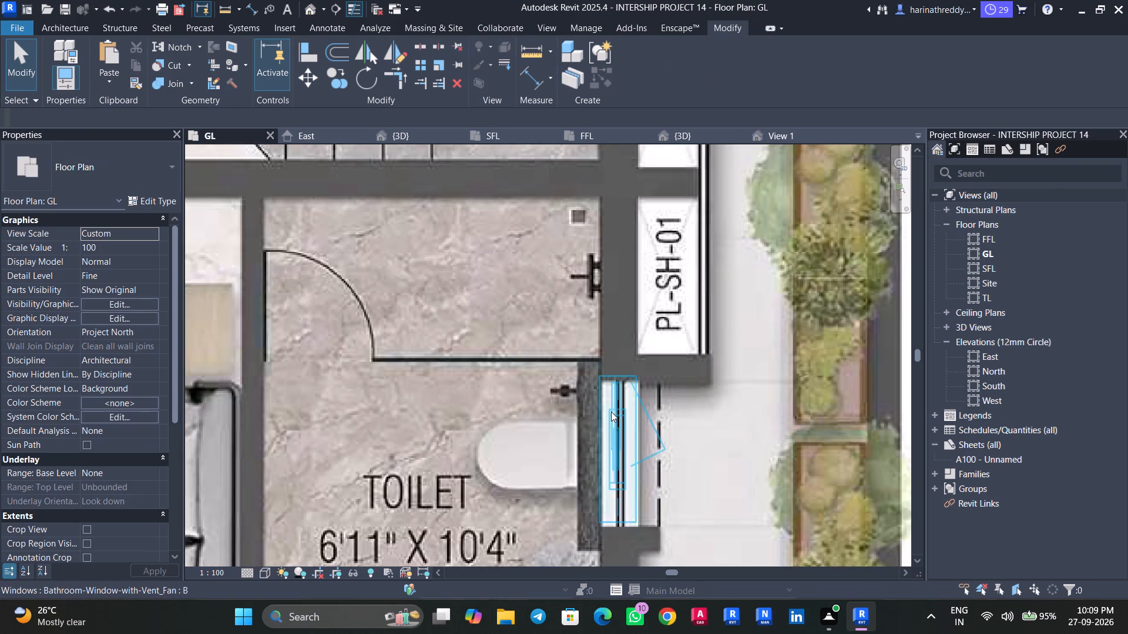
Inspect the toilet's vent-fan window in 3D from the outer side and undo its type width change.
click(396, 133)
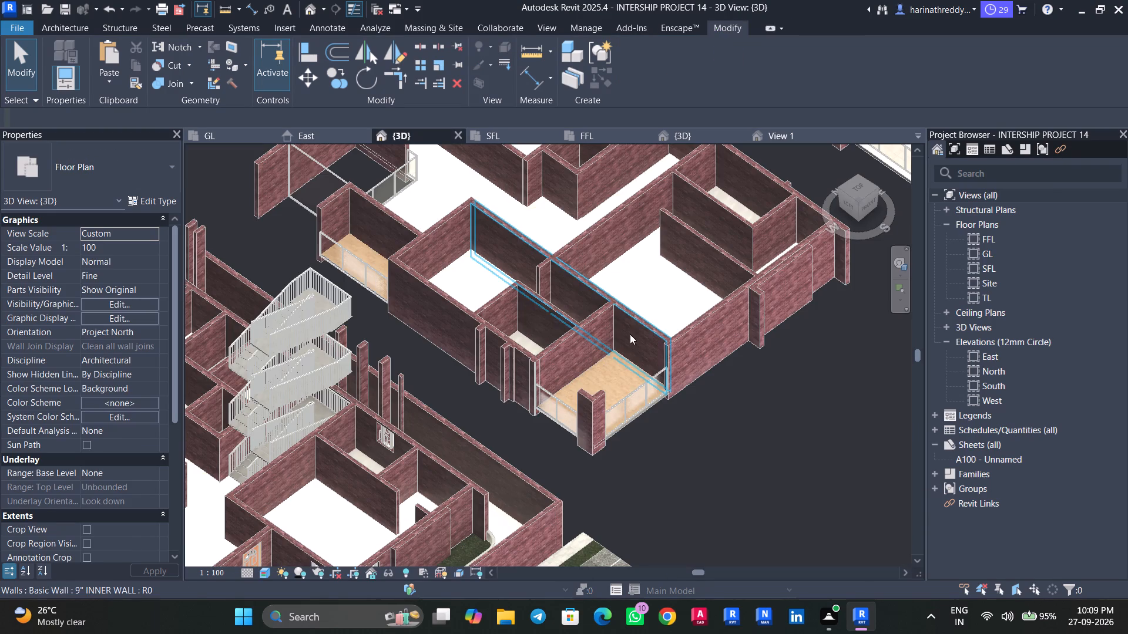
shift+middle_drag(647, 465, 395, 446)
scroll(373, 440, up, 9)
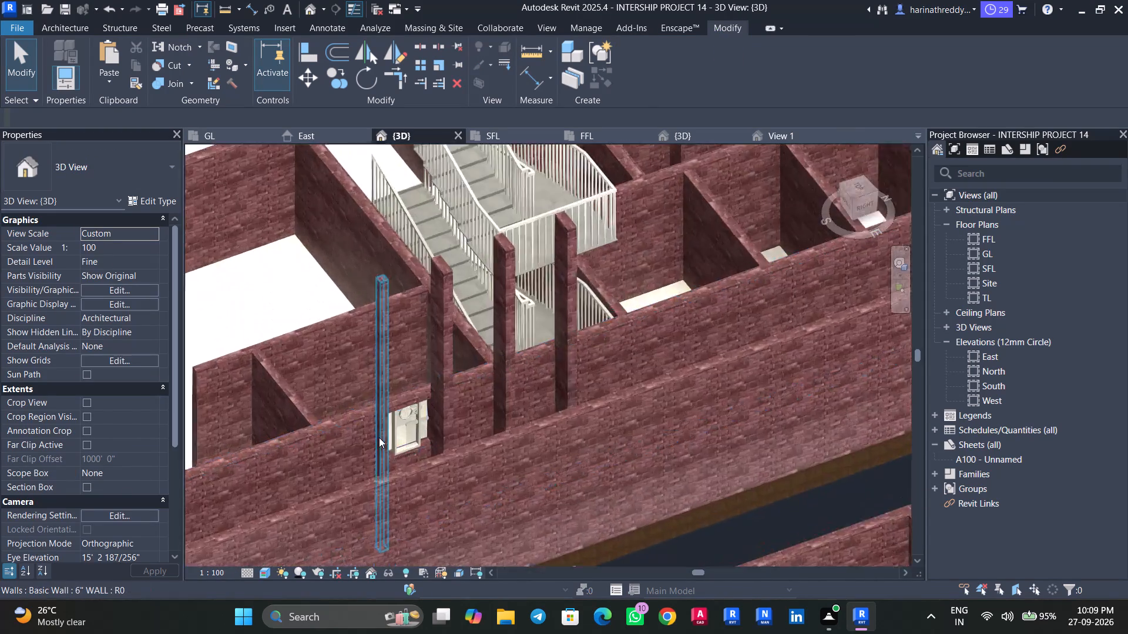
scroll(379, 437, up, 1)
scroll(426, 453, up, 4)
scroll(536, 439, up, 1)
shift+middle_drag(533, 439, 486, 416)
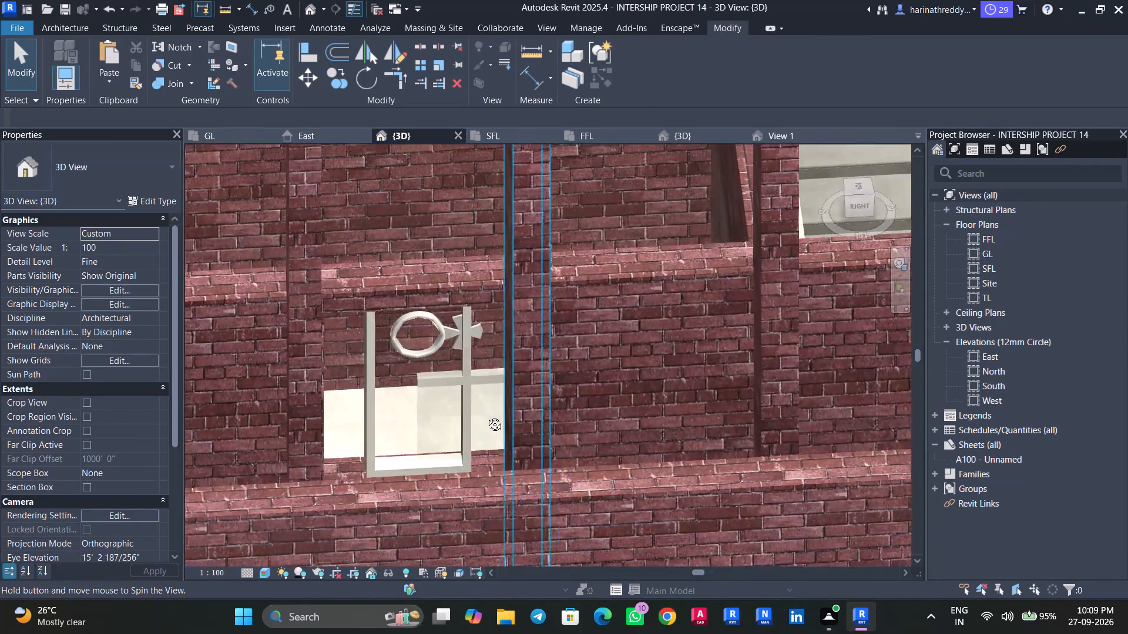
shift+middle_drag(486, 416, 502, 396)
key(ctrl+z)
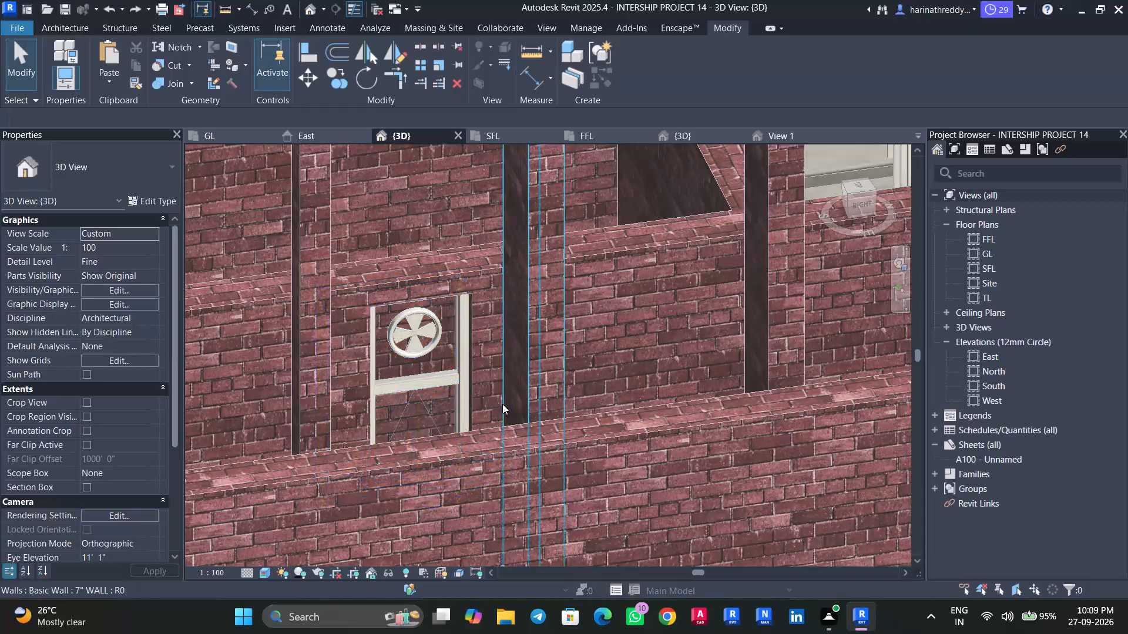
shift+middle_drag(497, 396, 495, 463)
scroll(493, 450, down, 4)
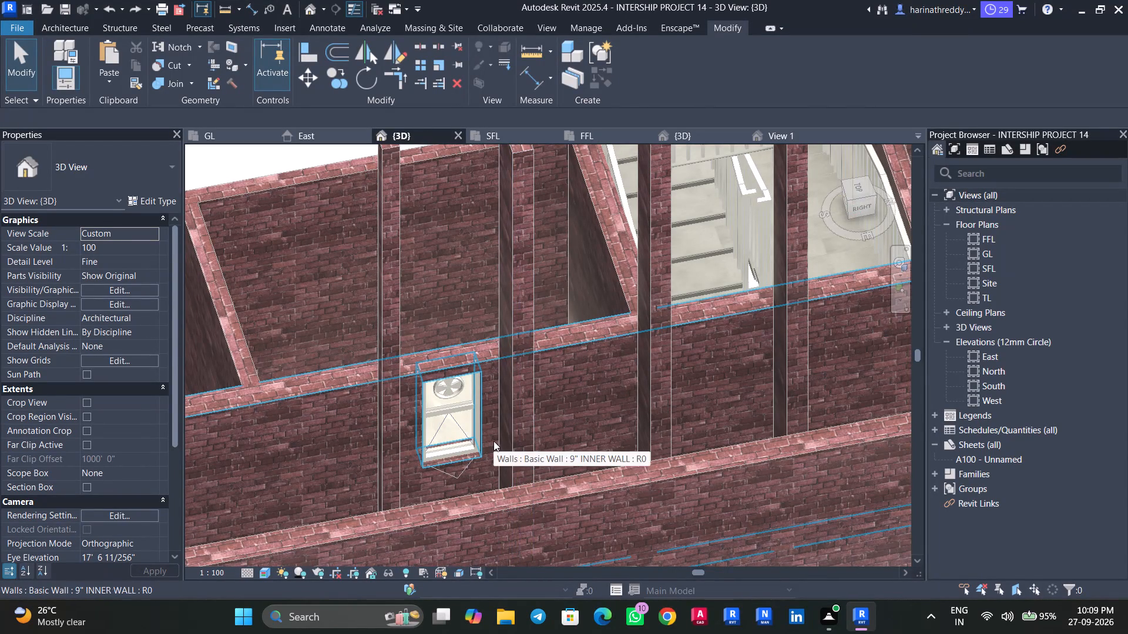
In the GL floor plan, draw a Curtain_Wall-Empty wall about 6' 10" long across the toilet along the shower partition line.
click(218, 141)
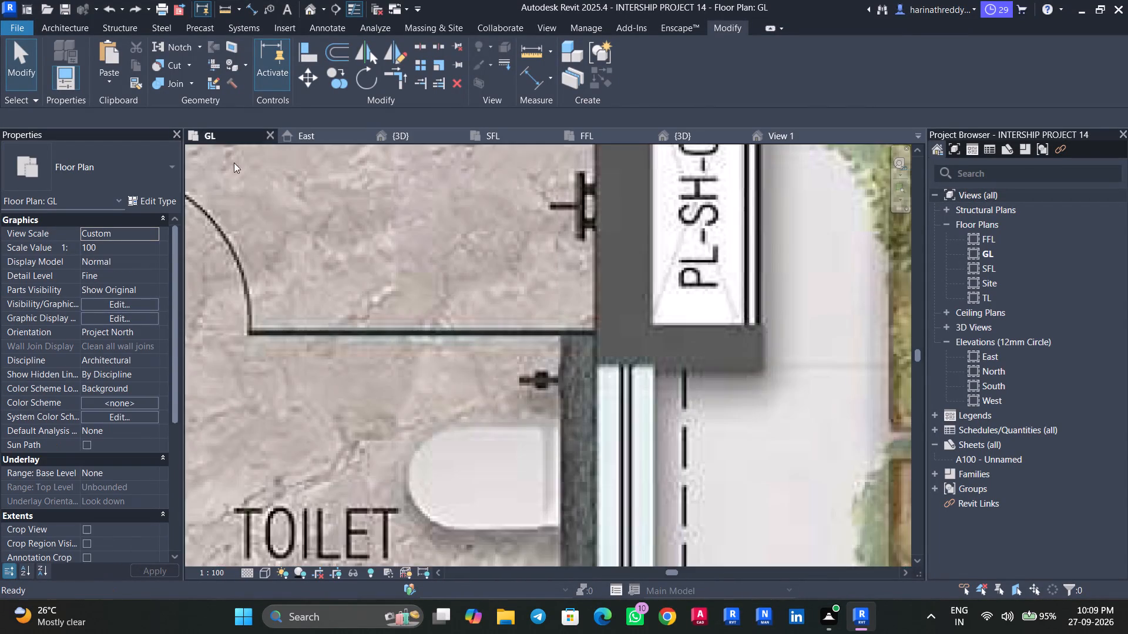
scroll(319, 276, down, 10)
middle_drag(331, 287, 387, 302)
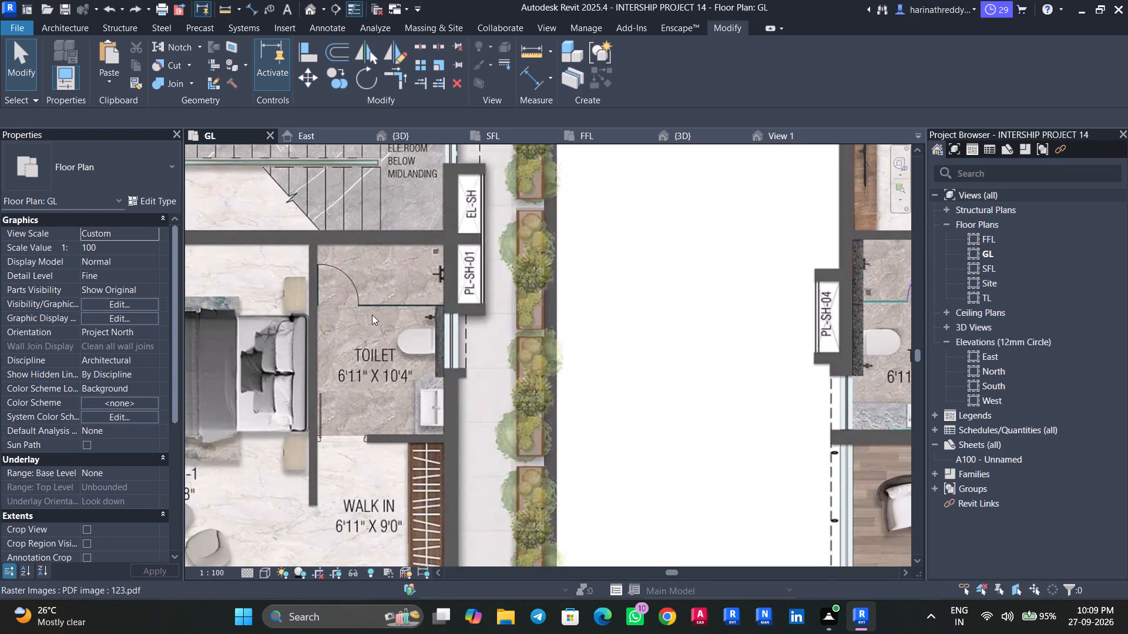
middle_drag(344, 322, 404, 322)
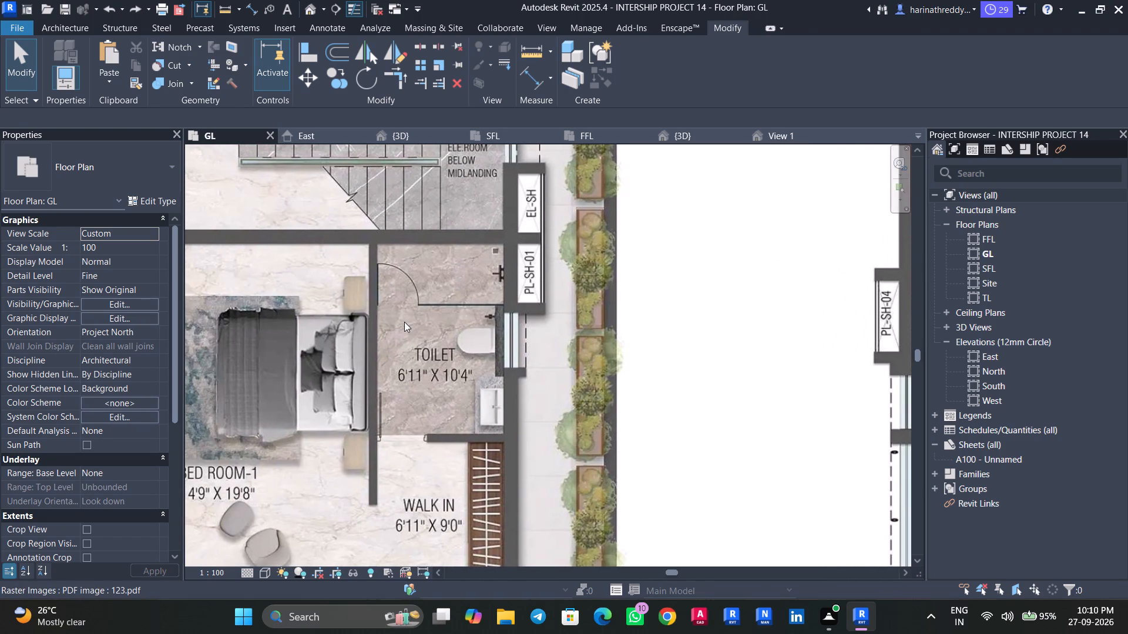
middle_drag(404, 322, 412, 311)
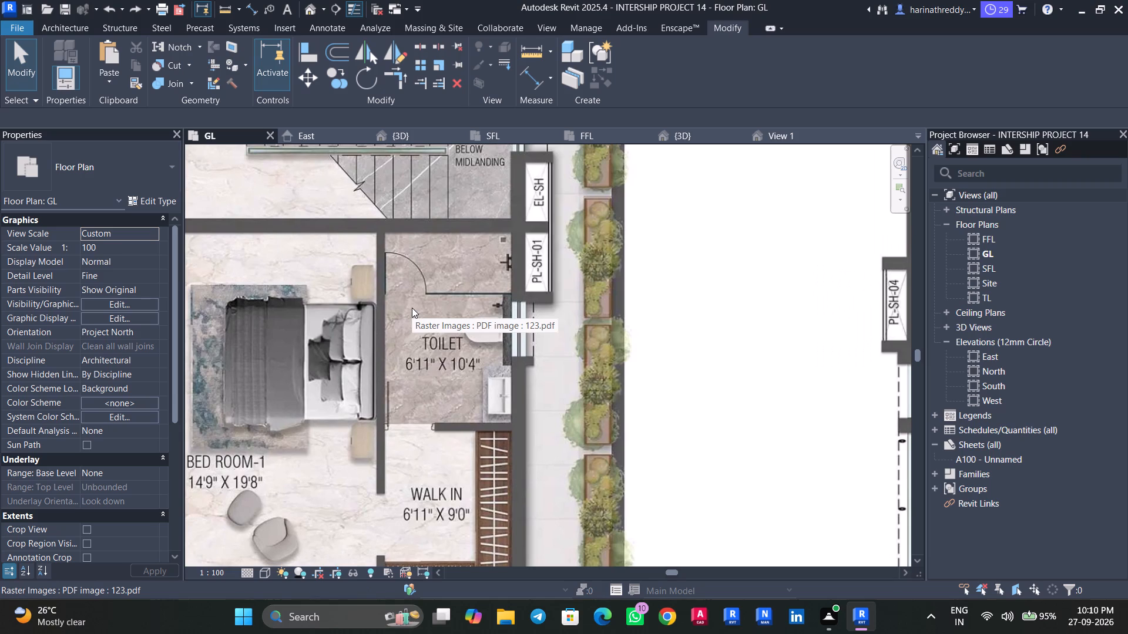
text(WA)
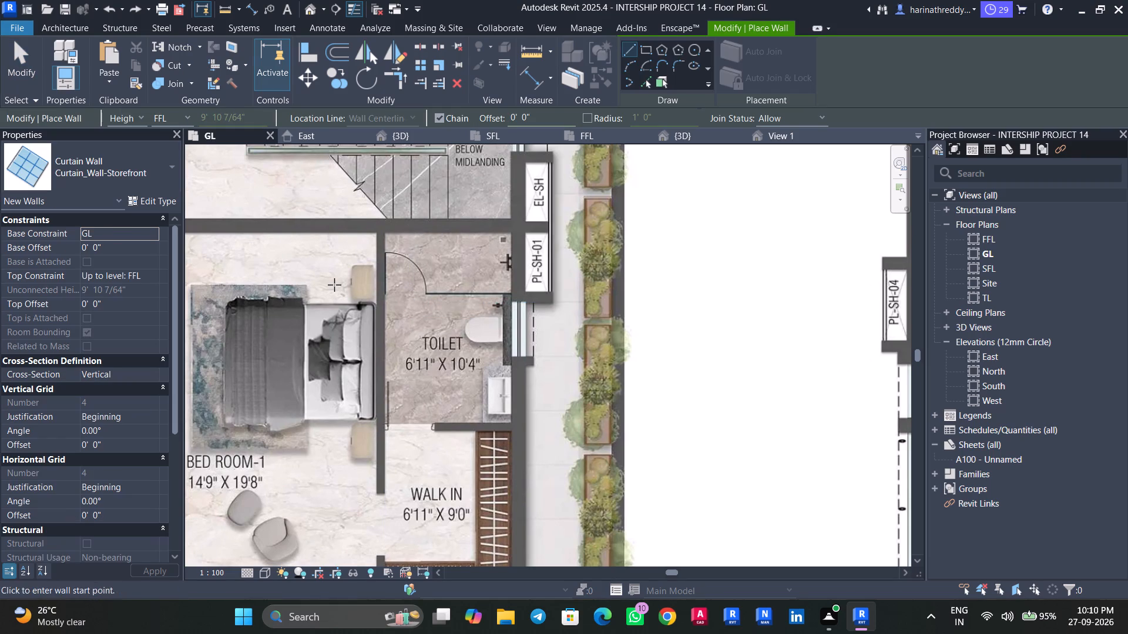
click(119, 179)
click(122, 258)
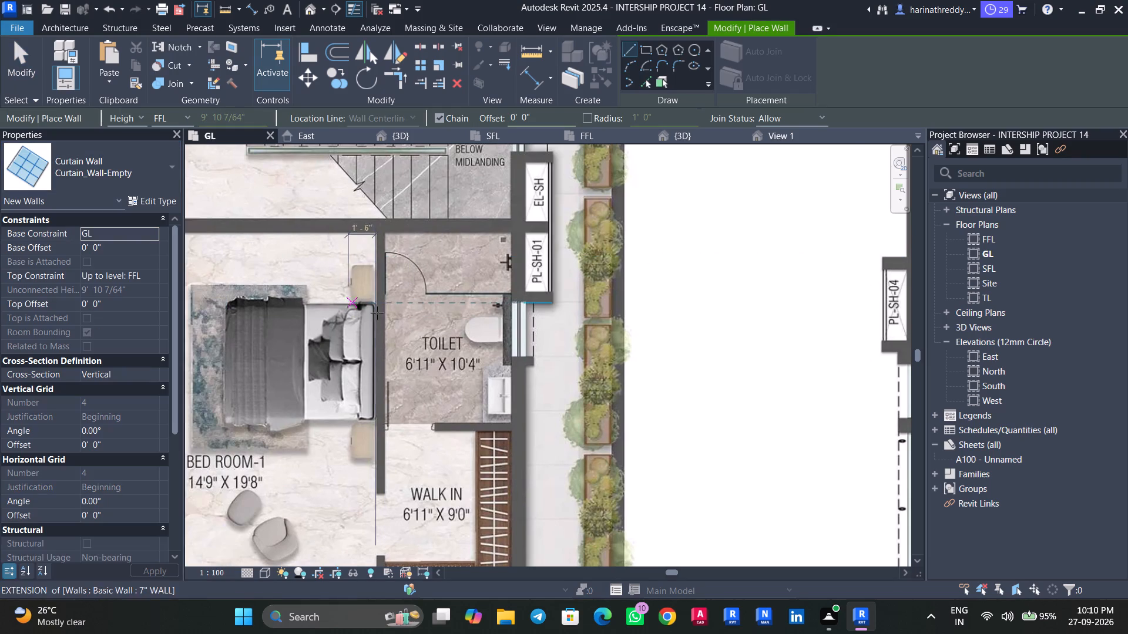
scroll(480, 303, up, 7)
click(554, 285)
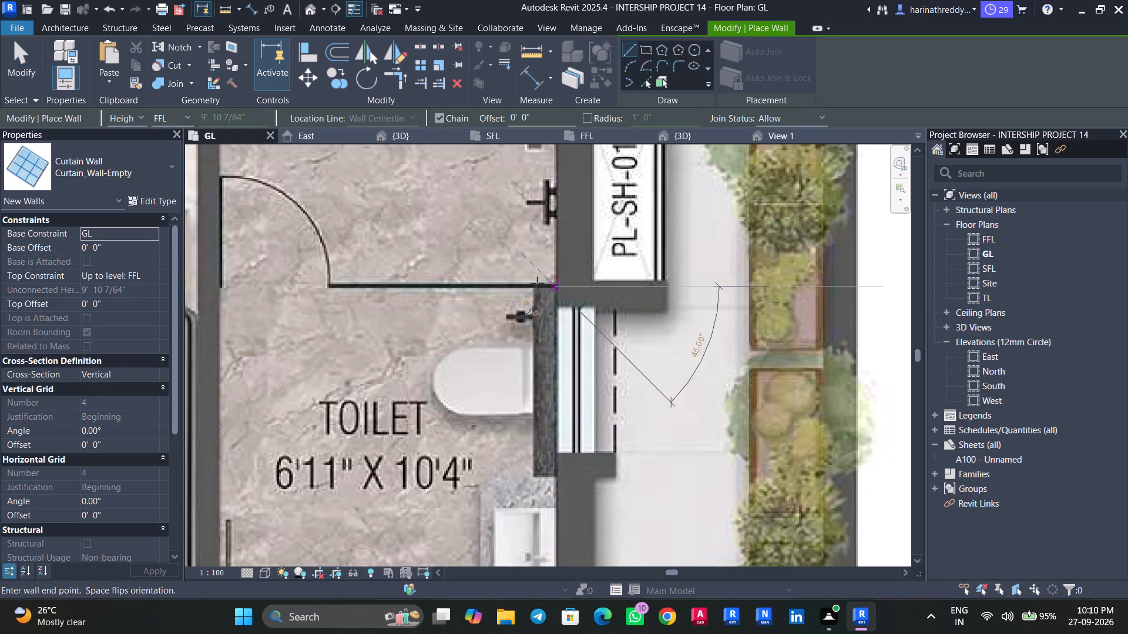
middle_drag(367, 274, 540, 309)
click(397, 316)
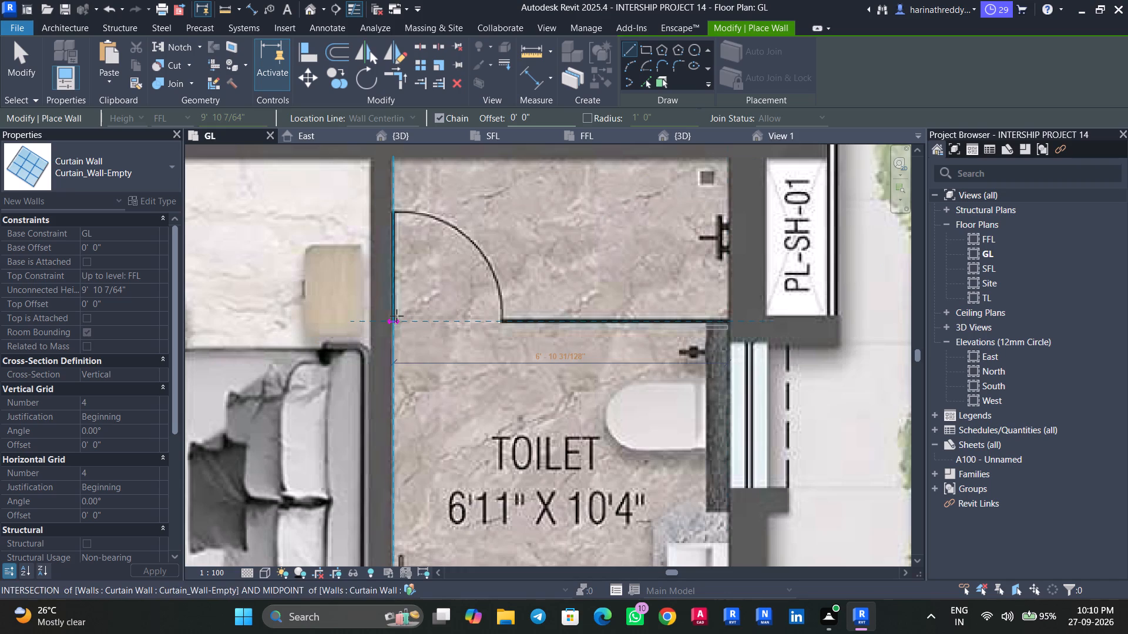
key(Escape)
scroll(468, 366, down, 12)
middle_drag(472, 373, 513, 301)
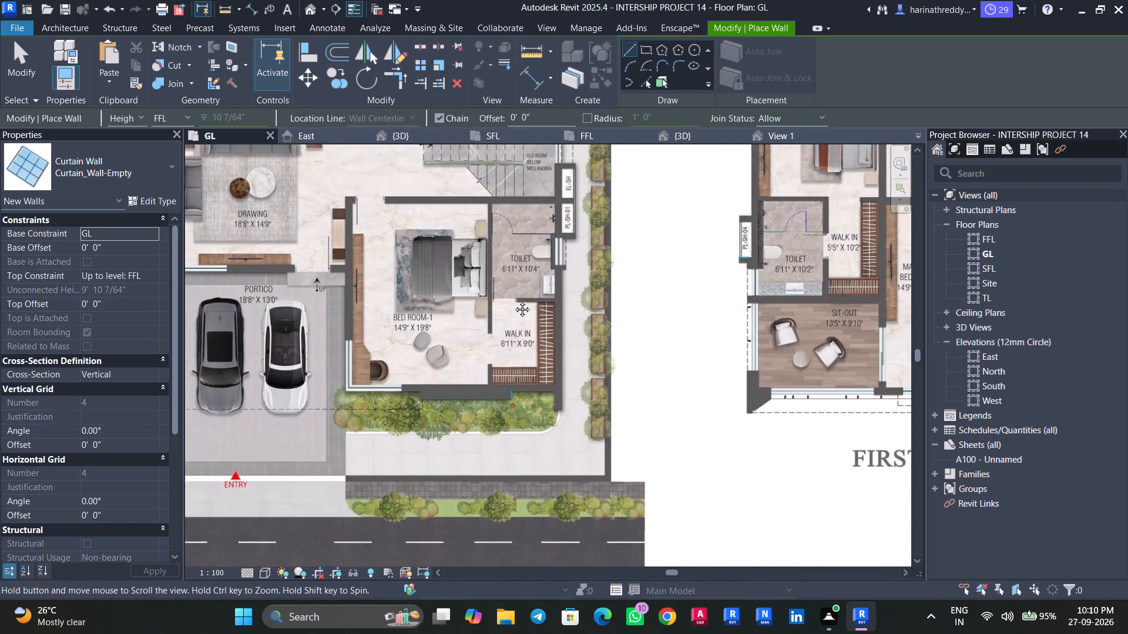
middle_drag(513, 301, 521, 510)
scroll(492, 297, up, 5)
key(Escape)
key(Escape)
key(Escape)
Set the base offset of the toilet's curtain wall partition to 600 mm.
middle_drag(545, 397, 415, 117)
scroll(445, 397, up, 3)
key(Tab)
click(452, 416)
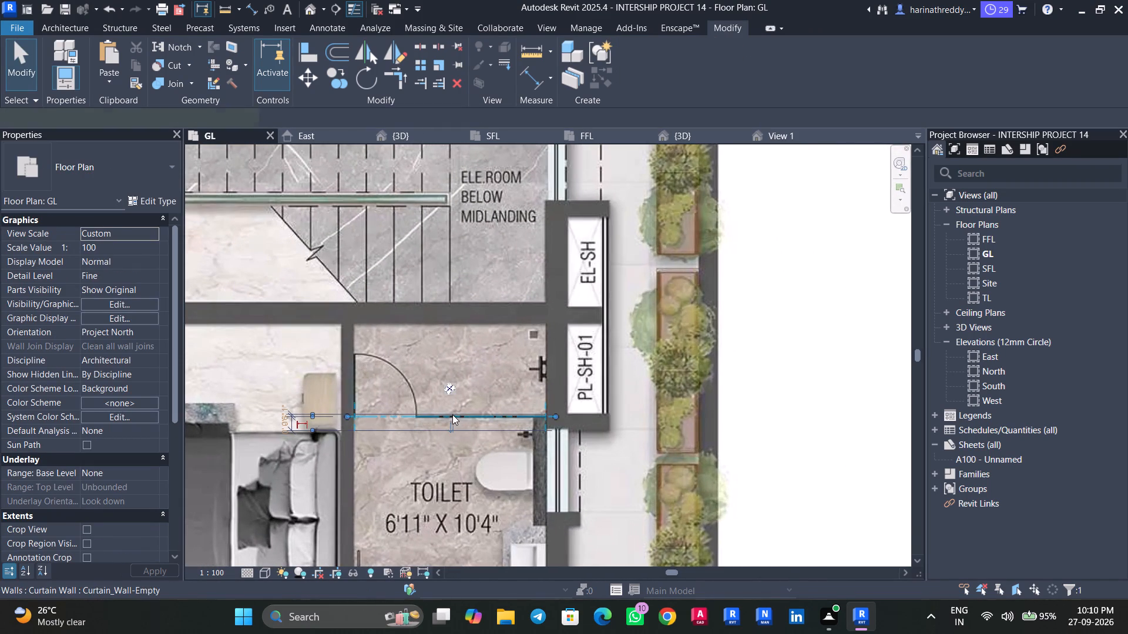
click(127, 248)
text(45)
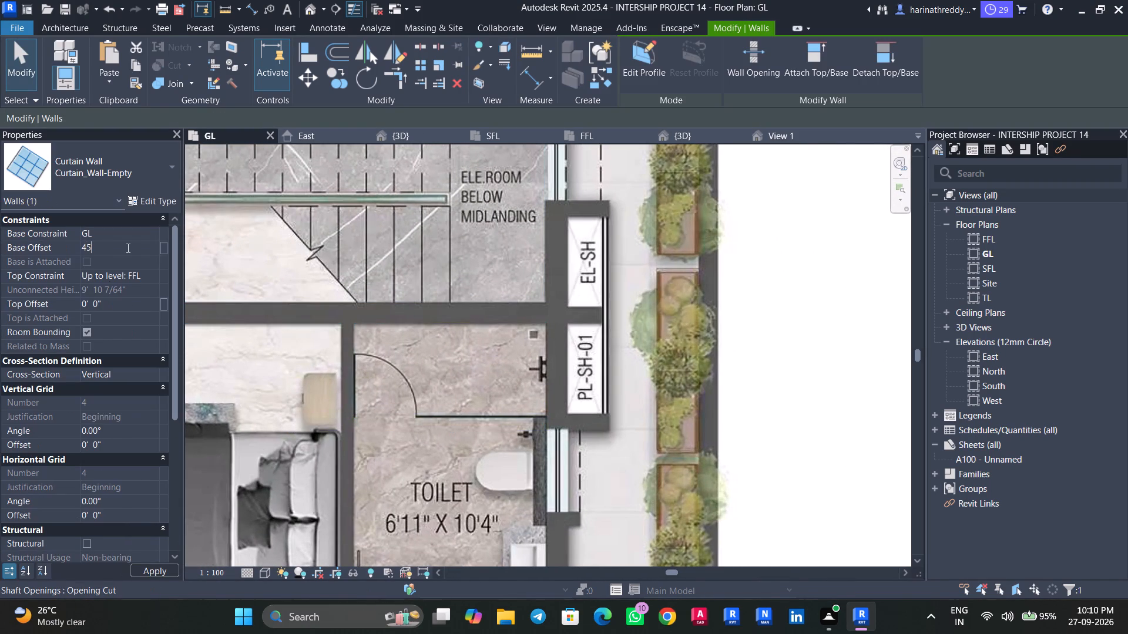
key(BackSpace)
key(BackSpace)
key(BackSpace)
key(BackSpace)
text(600MM)
key(Return)
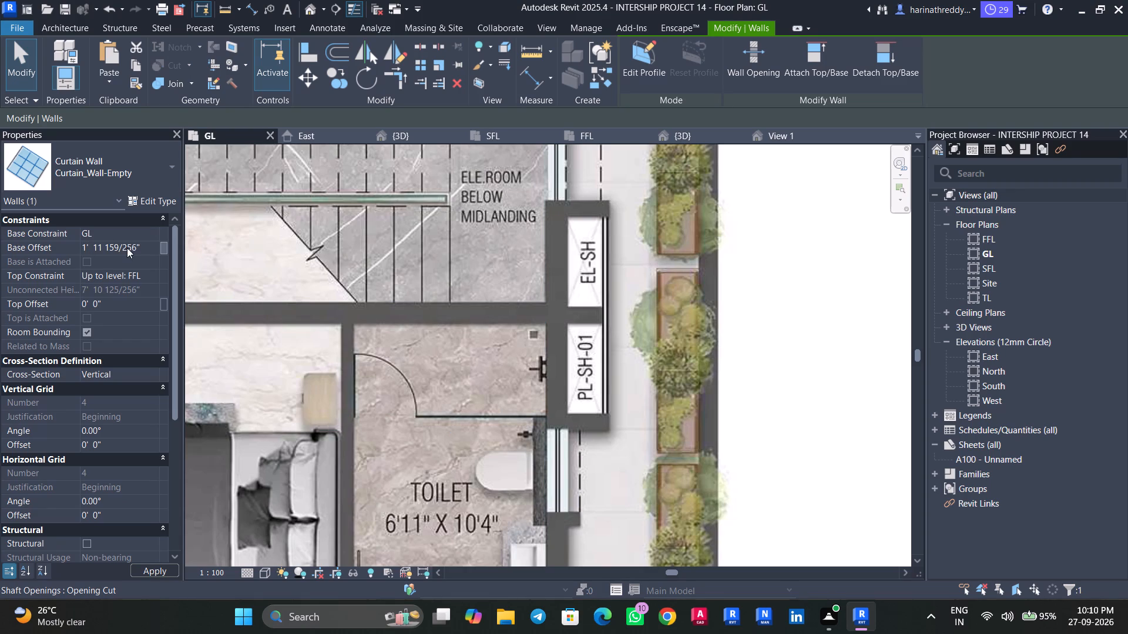
key(Escape)
Examine the toilet's curtain wall partition, the surrounding rooms and the corner window at the house's front in 3D.
click(407, 138)
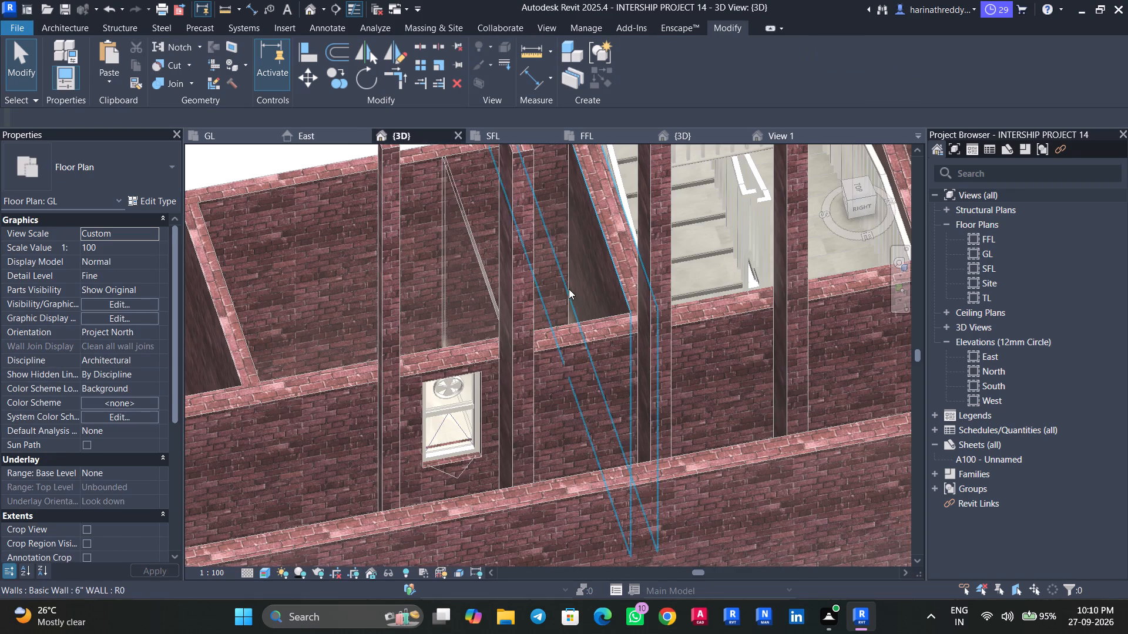
scroll(491, 360, down, 2)
shift+middle_drag(466, 385, 634, 461)
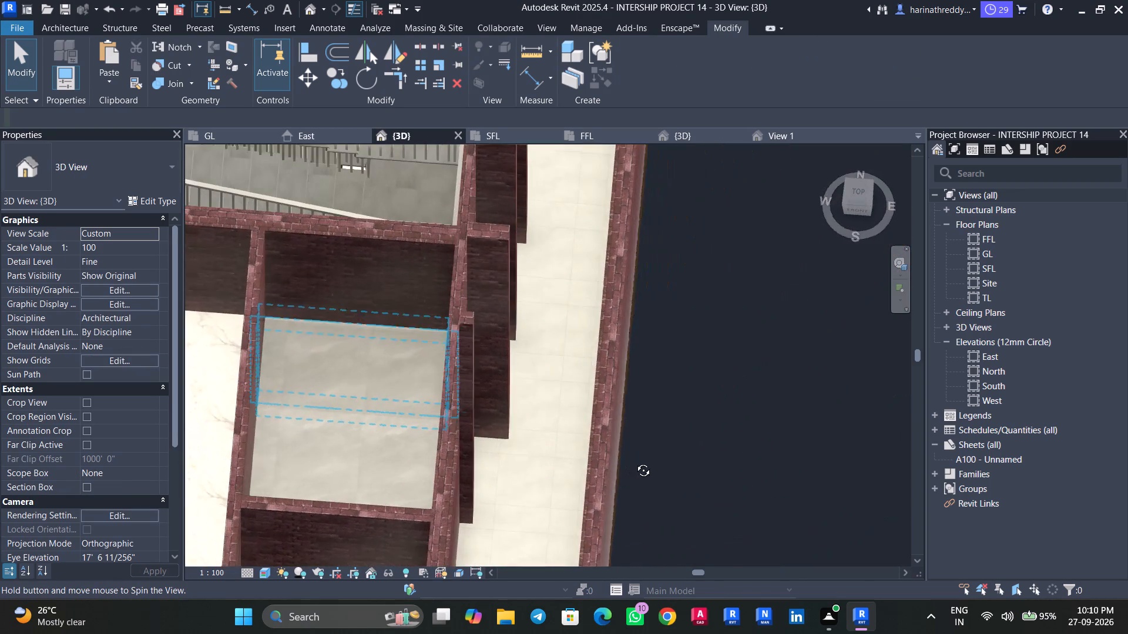
shift+middle_drag(634, 461, 635, 454)
shift+middle_drag(560, 417, 782, 332)
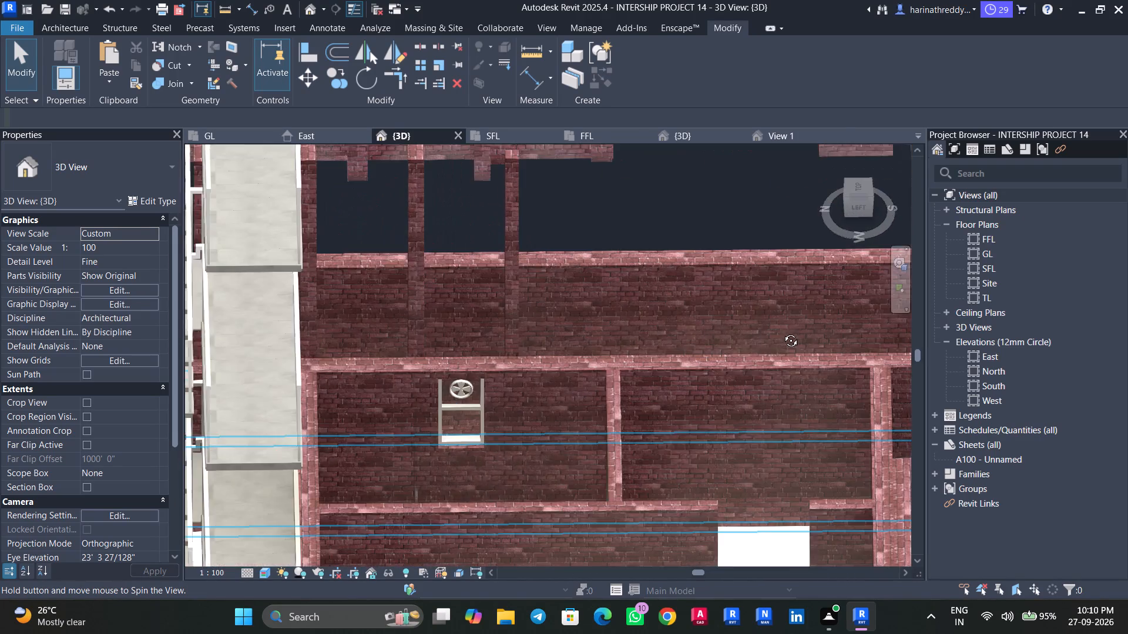
shift+middle_drag(782, 332, 401, 421)
scroll(401, 421, up, 1)
scroll(401, 421, down, 14)
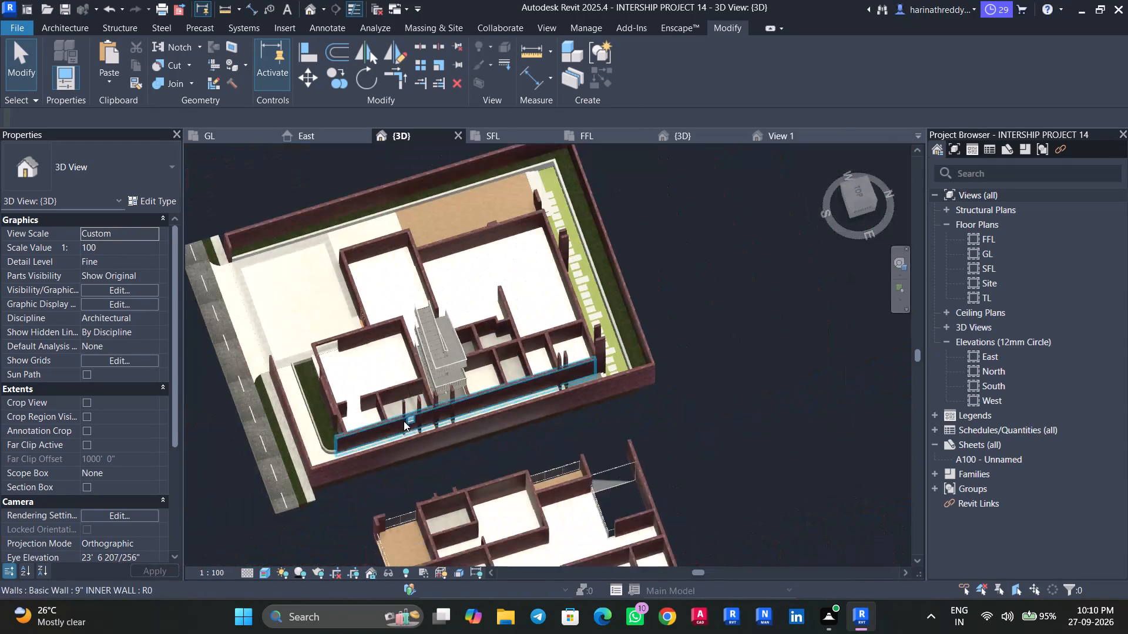
shift+middle_drag(372, 388, 446, 319)
scroll(295, 408, up, 9)
shift+middle_drag(358, 399, 446, 348)
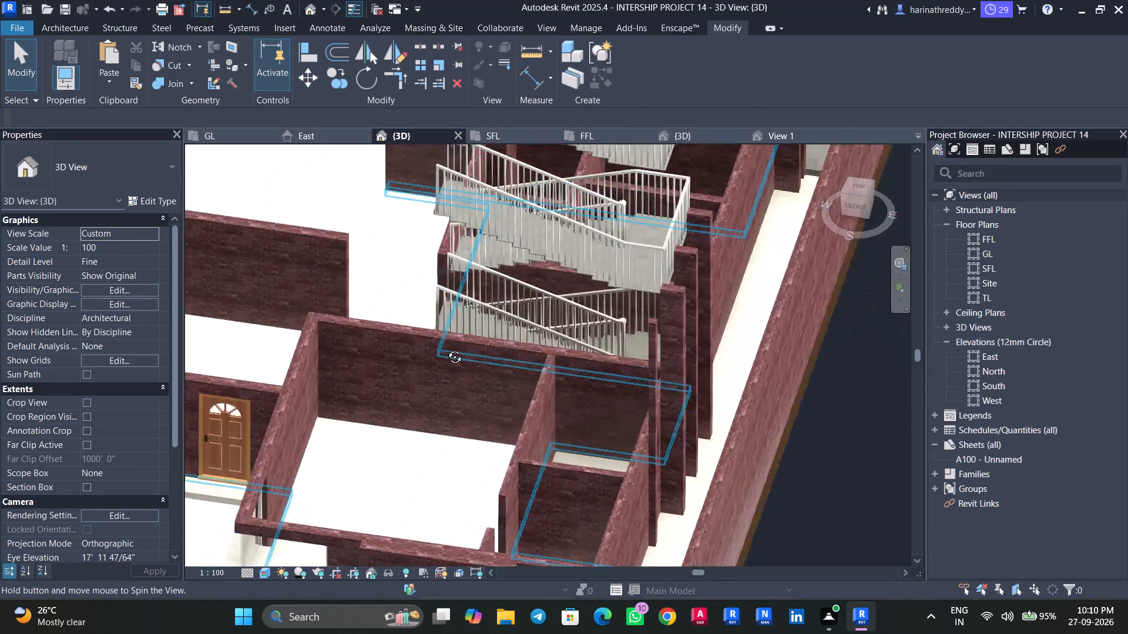
shift+middle_drag(446, 348, 455, 342)
middle_drag(406, 468, 434, 247)
shift+middle_drag(404, 520, 517, 471)
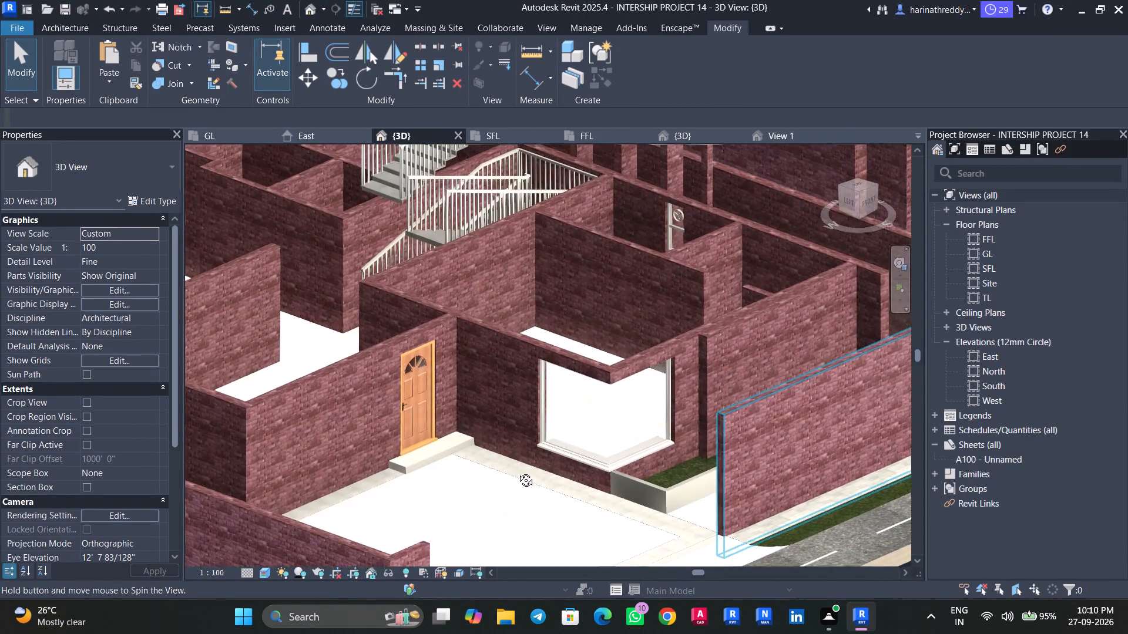
shift+middle_drag(517, 471, 518, 471)
scroll(617, 463, up, 8)
middle_drag(524, 474, 348, 437)
scroll(348, 437, down, 4)
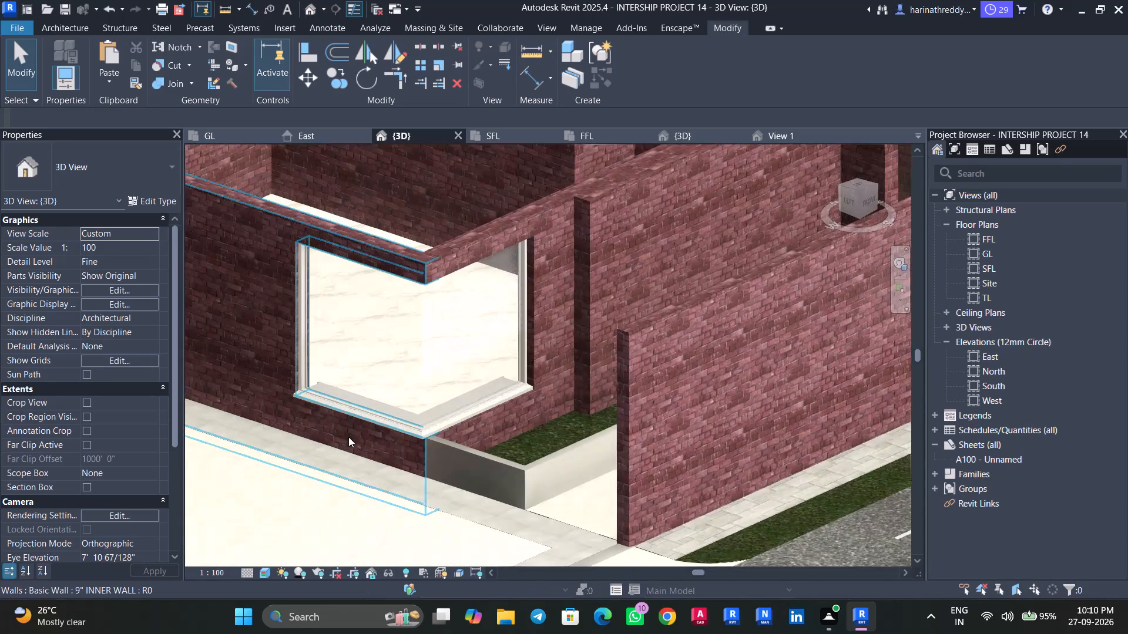
Review the house in 3D, and examine the Bed Room-1 toilet, staircase, PDR, lift and servant rooms in the GL floor plan.
scroll(303, 439, down, 5)
middle_drag(291, 450, 494, 508)
scroll(466, 499, down, 4)
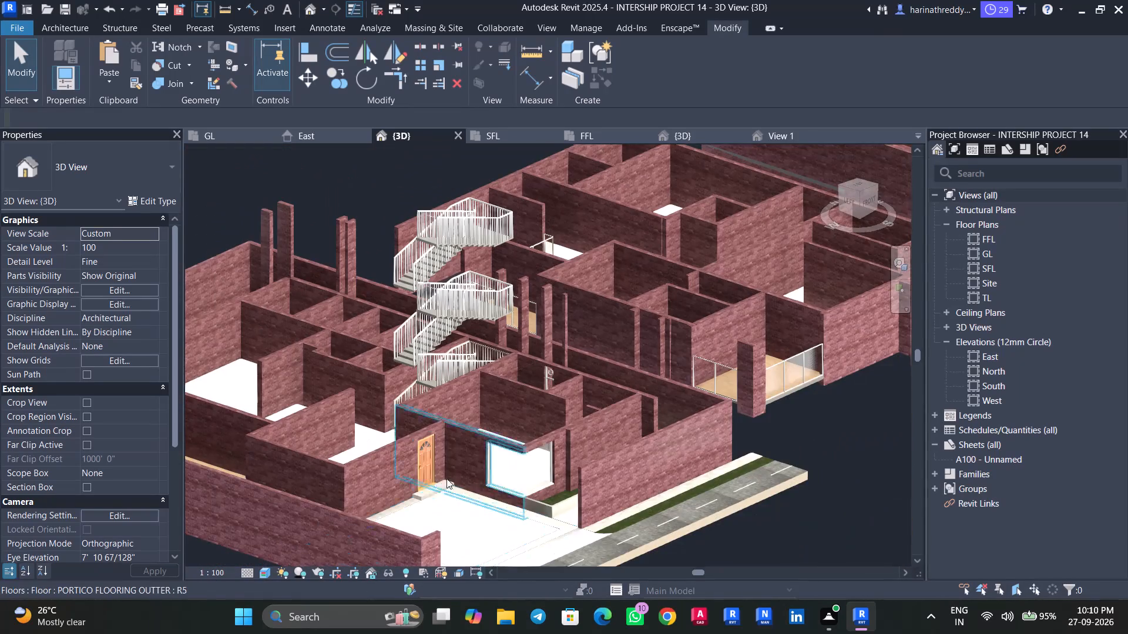
middle_drag(438, 476, 565, 520)
click(215, 140)
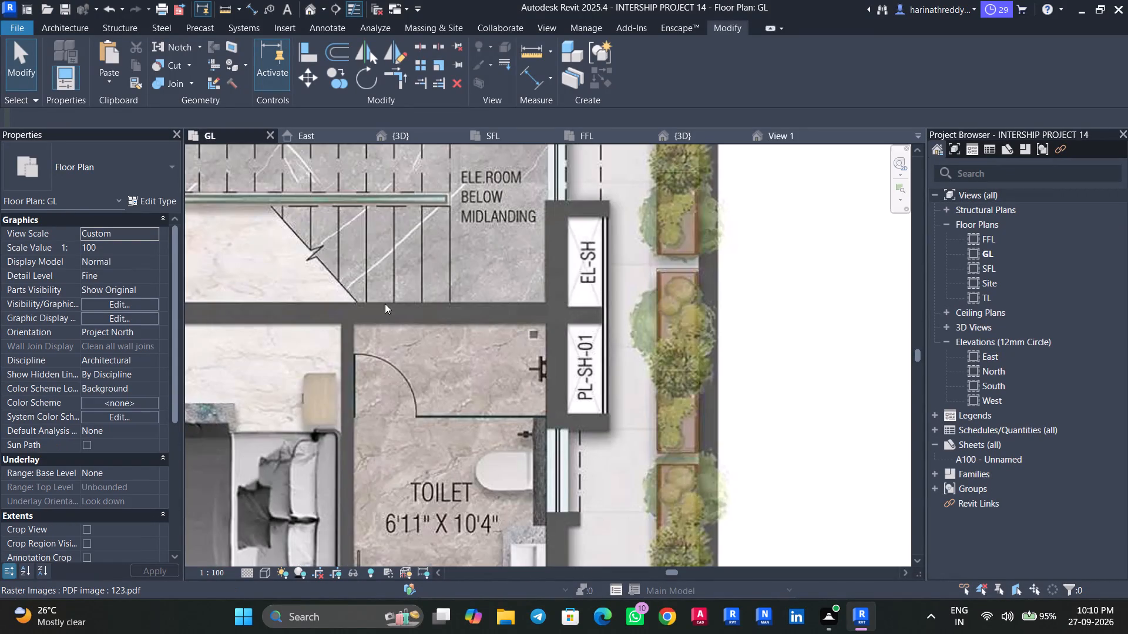
scroll(421, 321, down, 3)
middle_drag(422, 321, 465, 294)
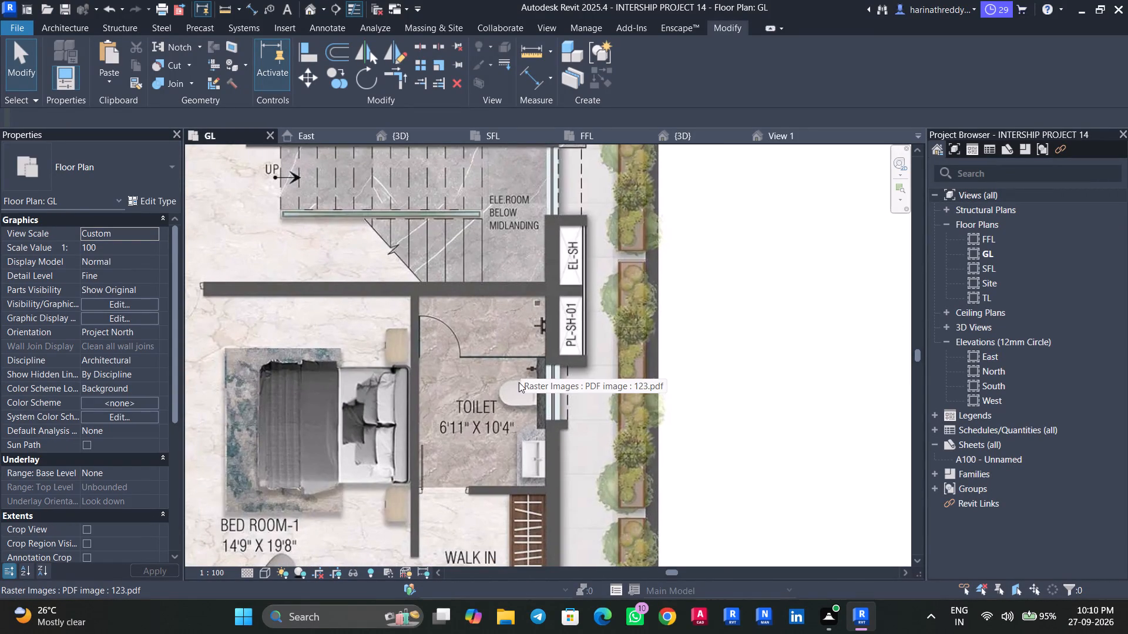
scroll(438, 352, up, 1)
middle_drag(438, 352, 515, 386)
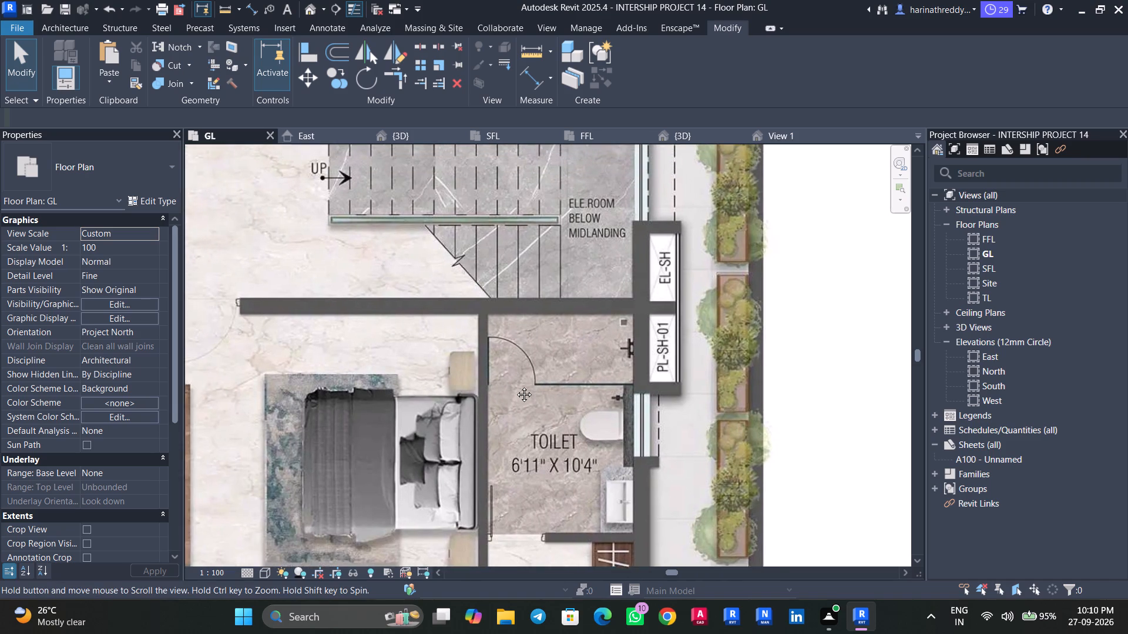
middle_drag(515, 386, 531, 417)
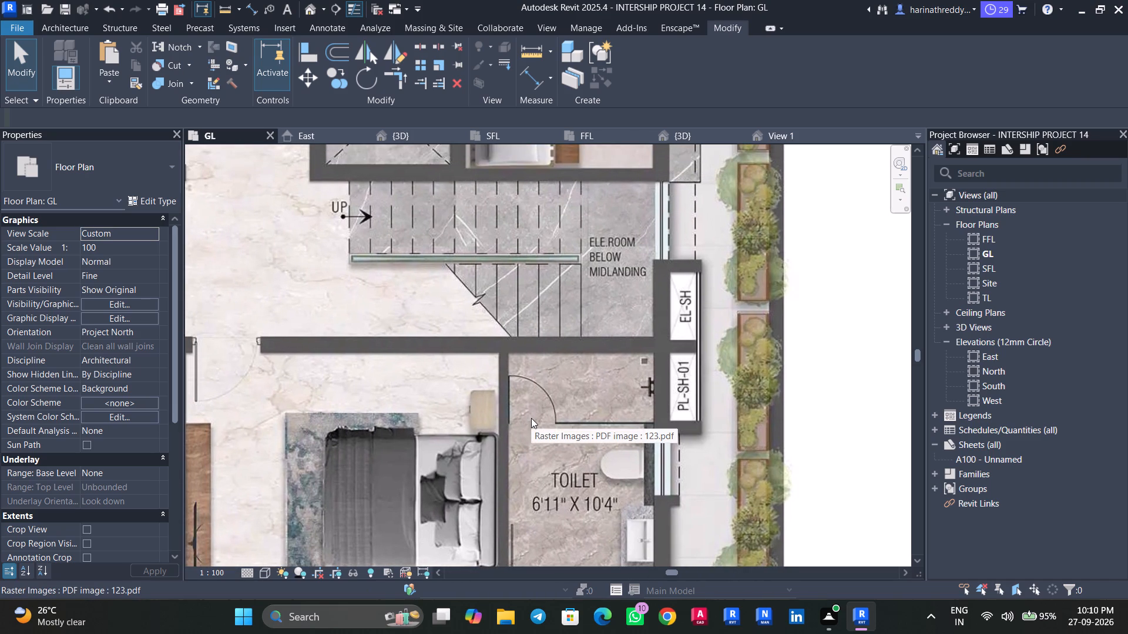
scroll(531, 418, down, 5)
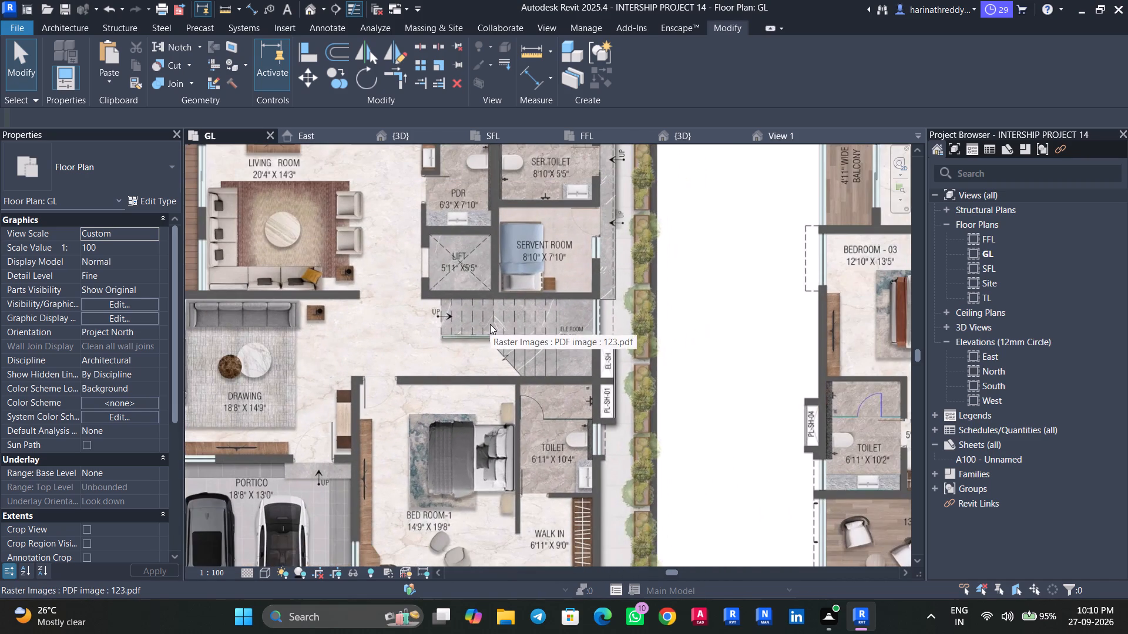
middle_drag(494, 334, 517, 420)
scroll(502, 335, up, 4)
middle_drag(508, 345, 528, 404)
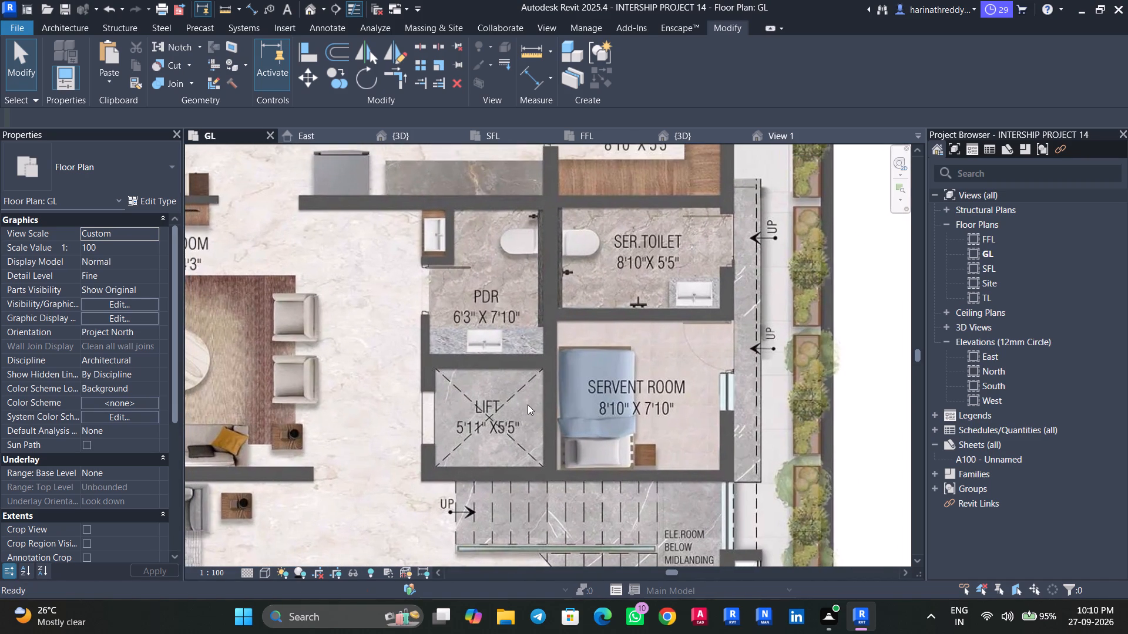
scroll(485, 383, up, 1)
middle_drag(496, 425, 501, 452)
scroll(489, 377, up, 1)
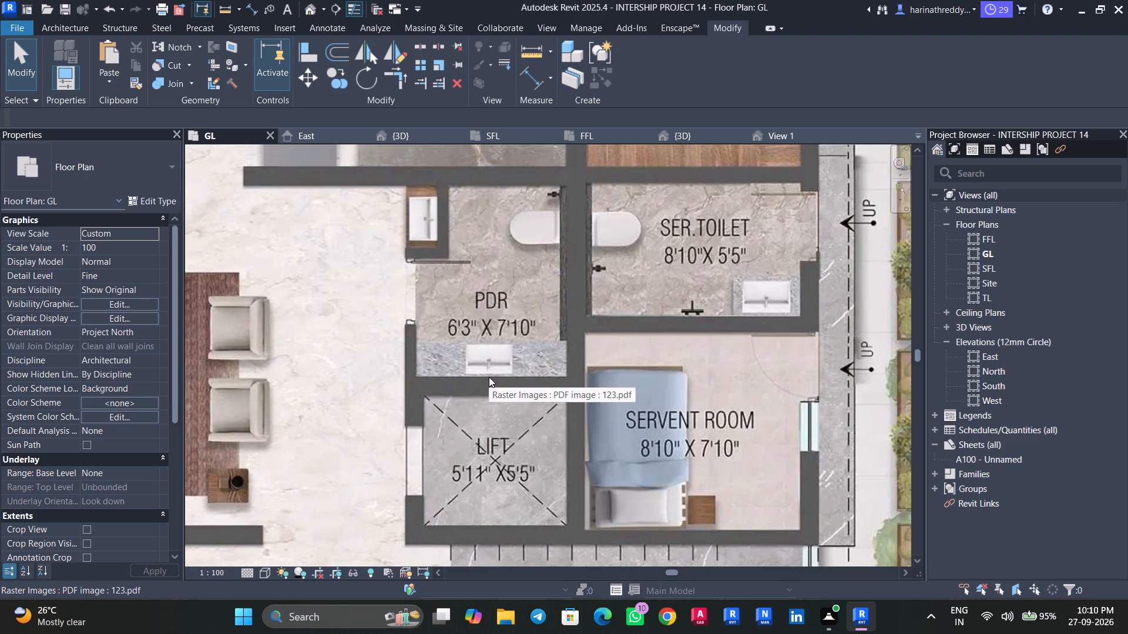
middle_drag(489, 387, 495, 441)
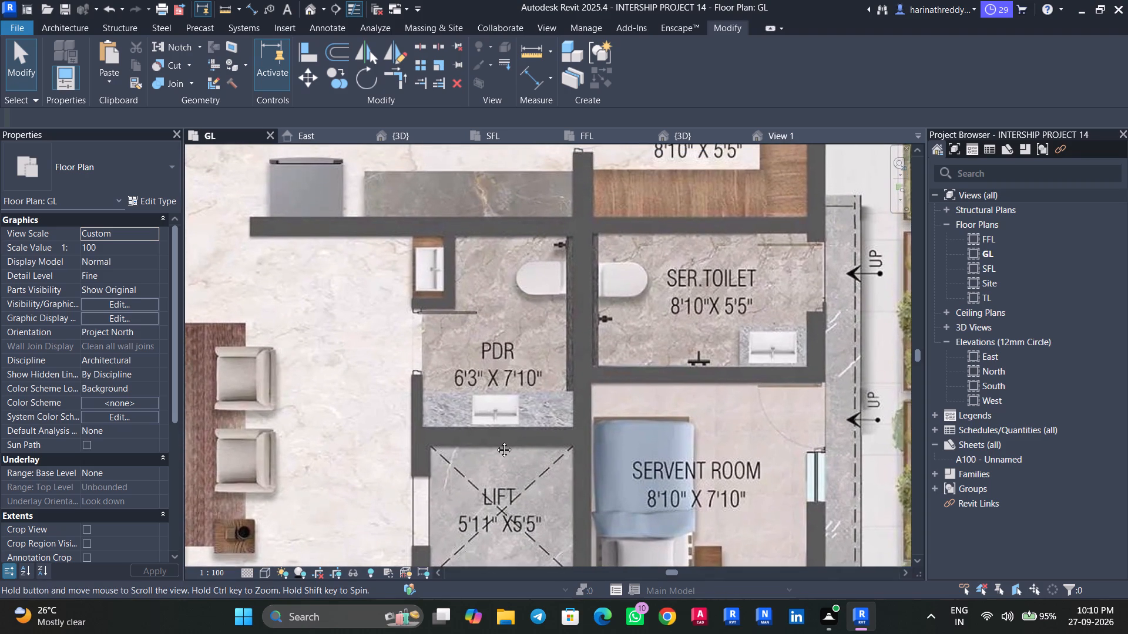
middle_drag(495, 441, 496, 447)
middle_click(496, 447)
scroll(496, 447, down, 3)
scroll(497, 448, up, 4)
scroll(497, 448, down, 4)
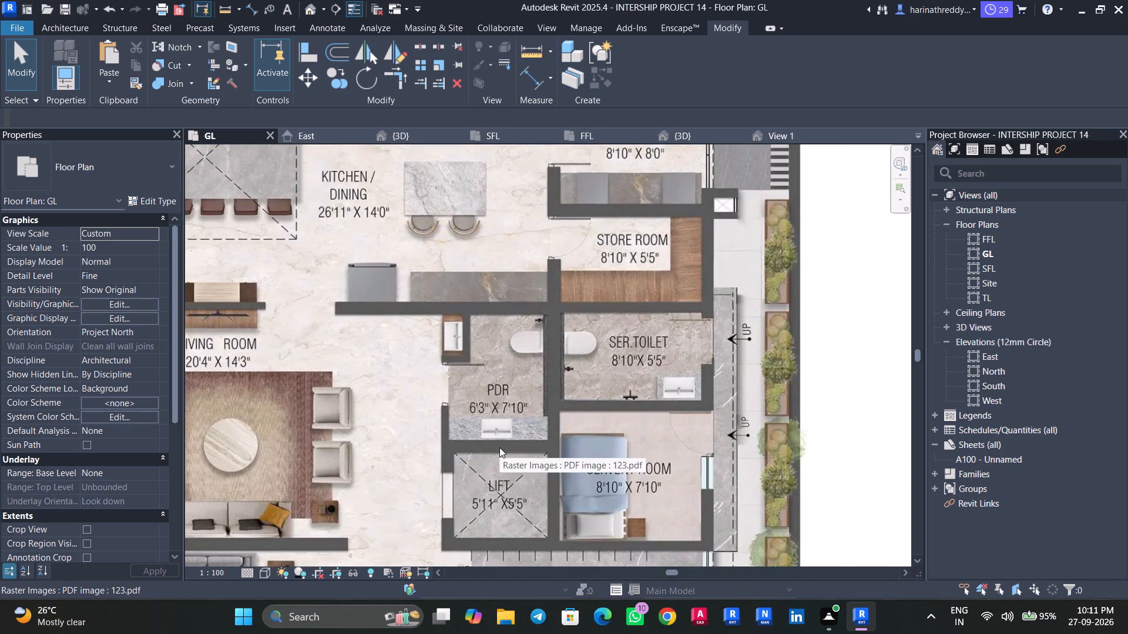
scroll(499, 447, down, 4)
scroll(489, 371, up, 5)
middle_drag(489, 371, 493, 399)
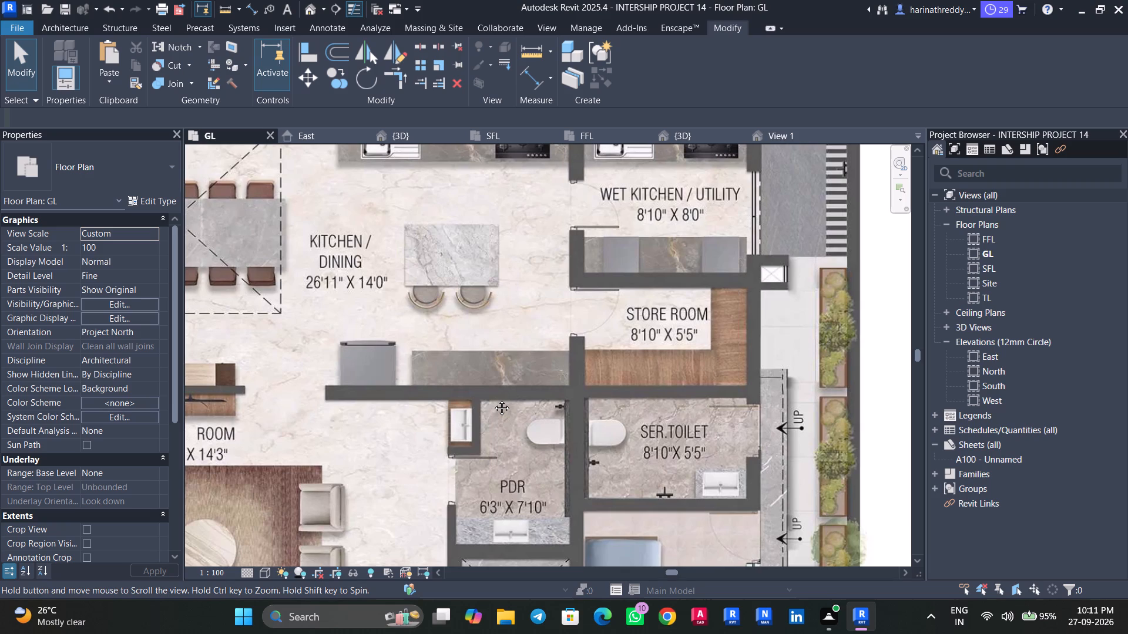
middle_drag(493, 399, 491, 317)
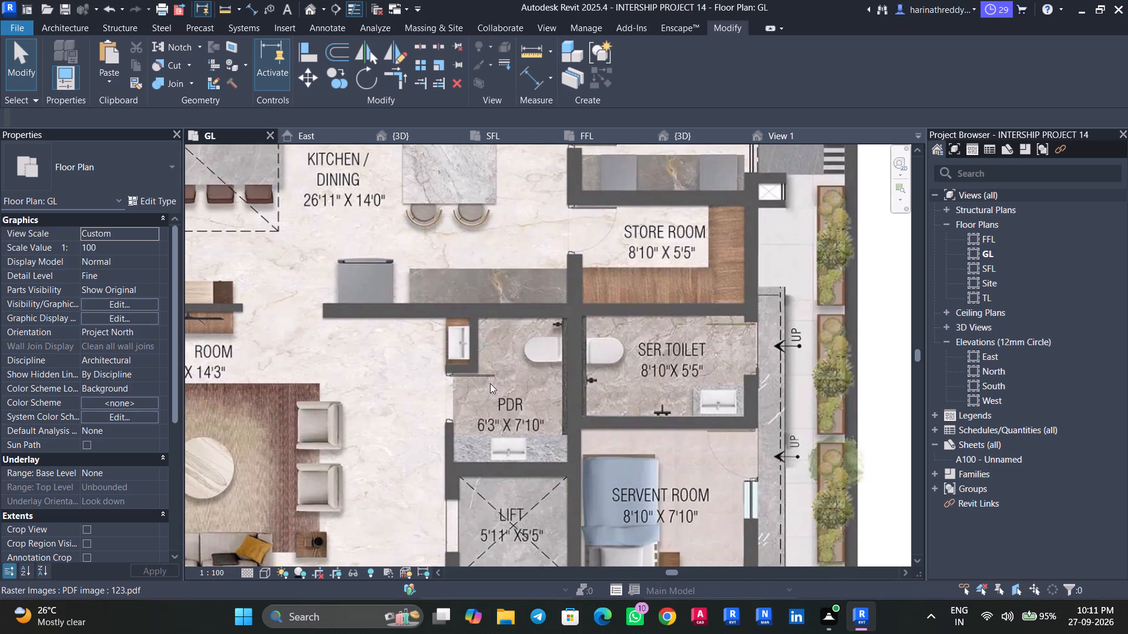
scroll(488, 421, up, 2)
scroll(500, 399, down, 5)
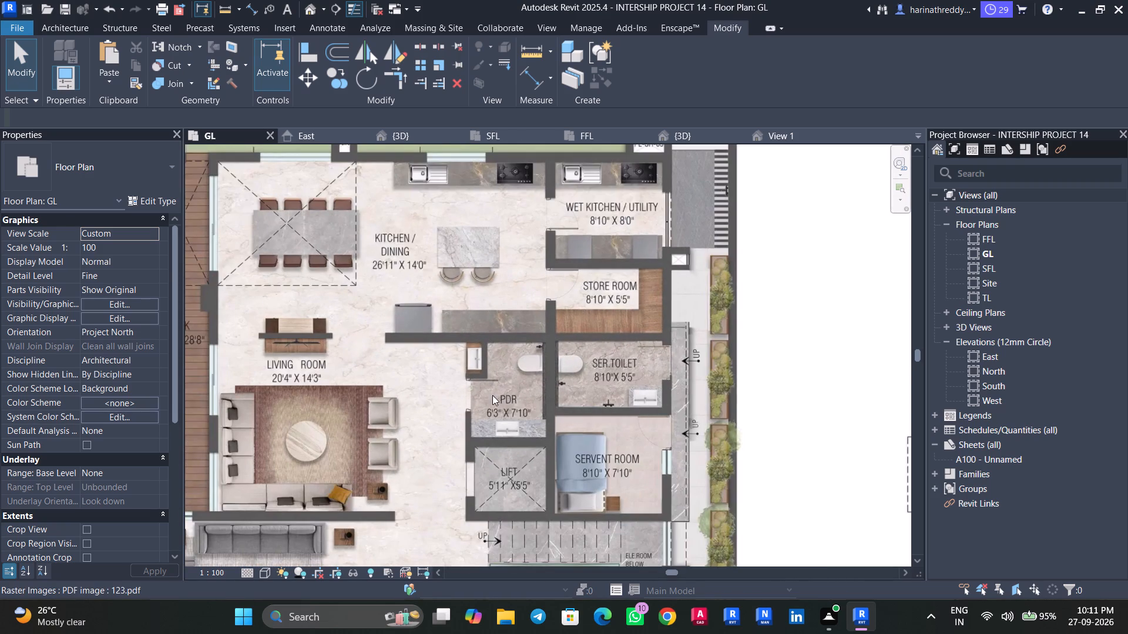
Examine the kitchen counters, living area, bedroom and overall ground floor layout on the GL reference plan.
scroll(460, 365, down, 4)
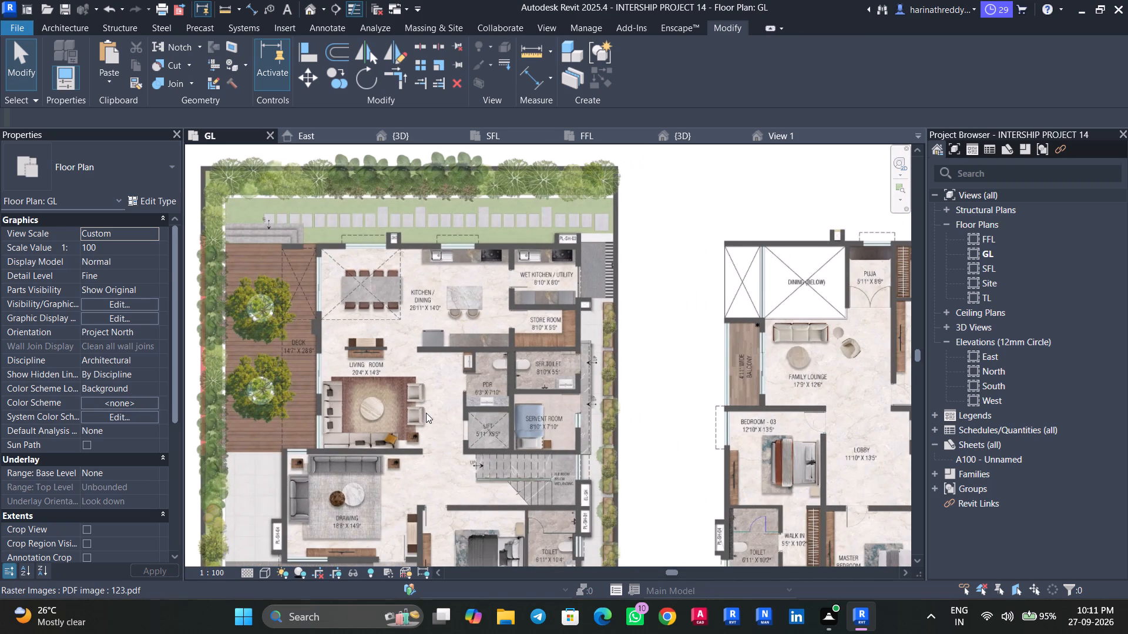
middle_drag(441, 413, 425, 390)
scroll(431, 226, up, 9)
middle_drag(439, 268, 402, 286)
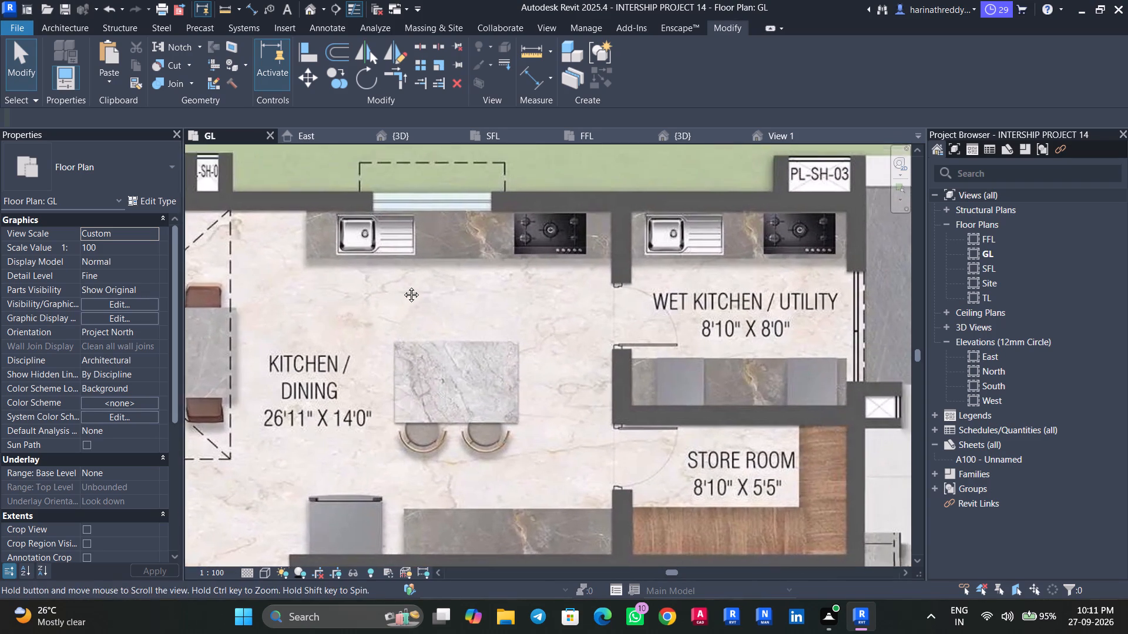
middle_drag(402, 286, 359, 298)
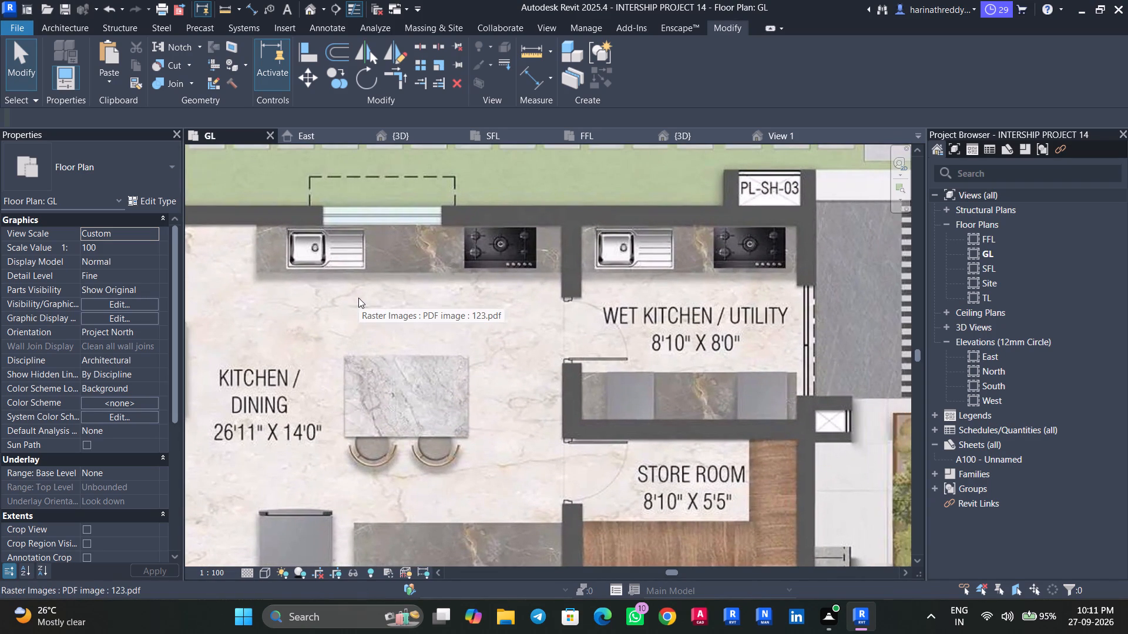
scroll(358, 298, down, 4)
middle_drag(375, 337, 372, 255)
scroll(377, 292, up, 1)
scroll(377, 292, down, 2)
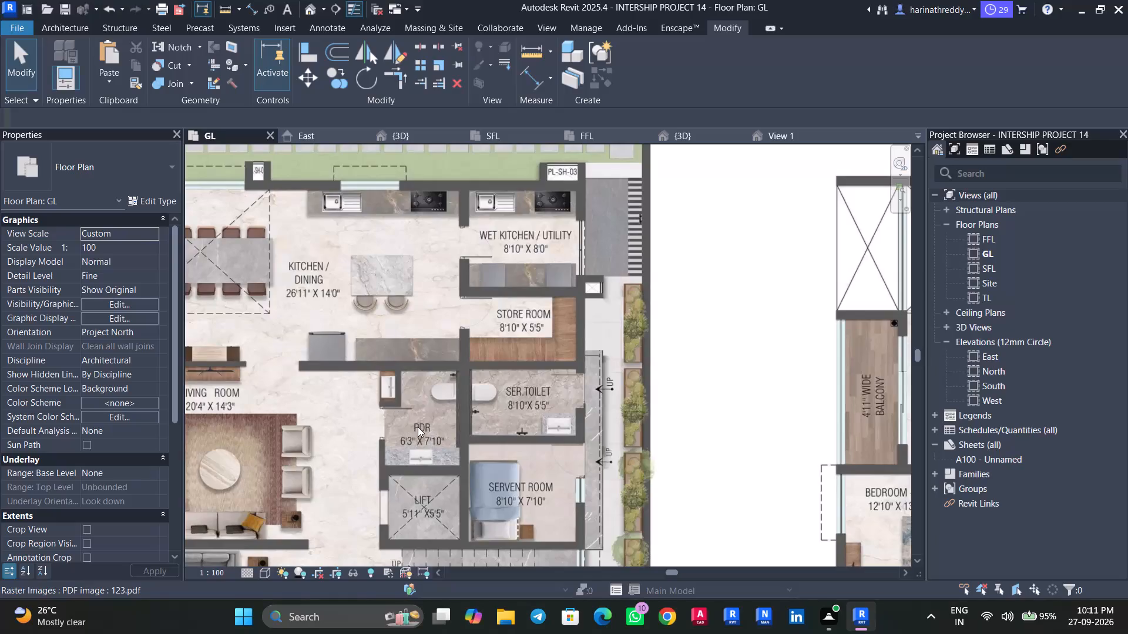
middle_drag(422, 426, 476, 386)
scroll(454, 403, up, 3)
middle_drag(462, 402, 469, 386)
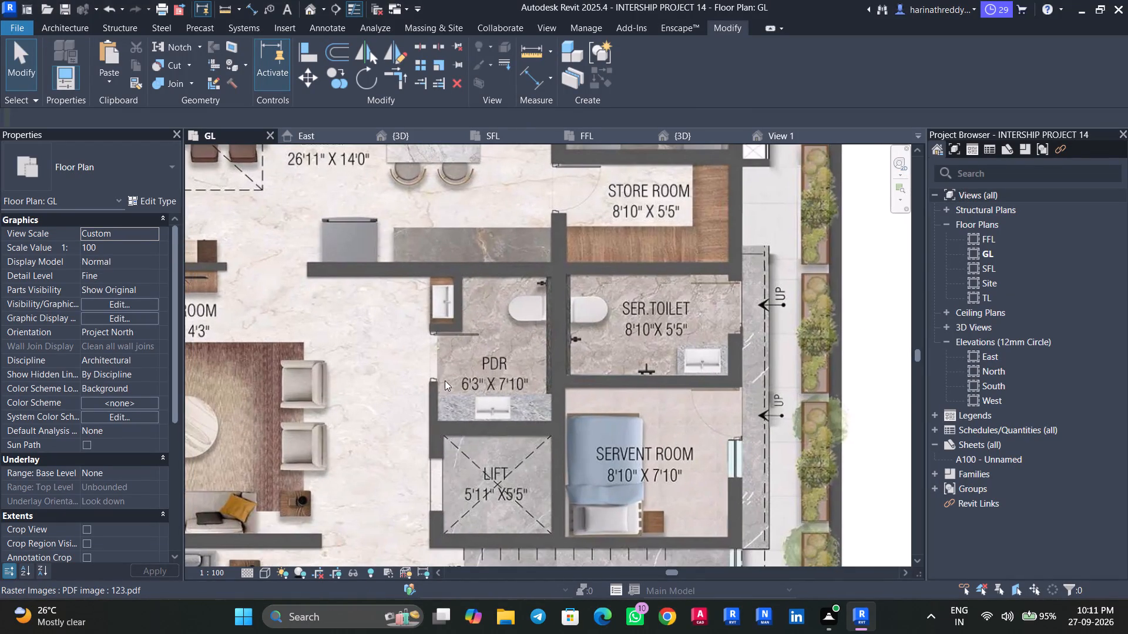
scroll(454, 382, down, 2)
middle_drag(454, 384, 421, 248)
middle_drag(442, 387, 430, 225)
middle_drag(438, 373, 452, 238)
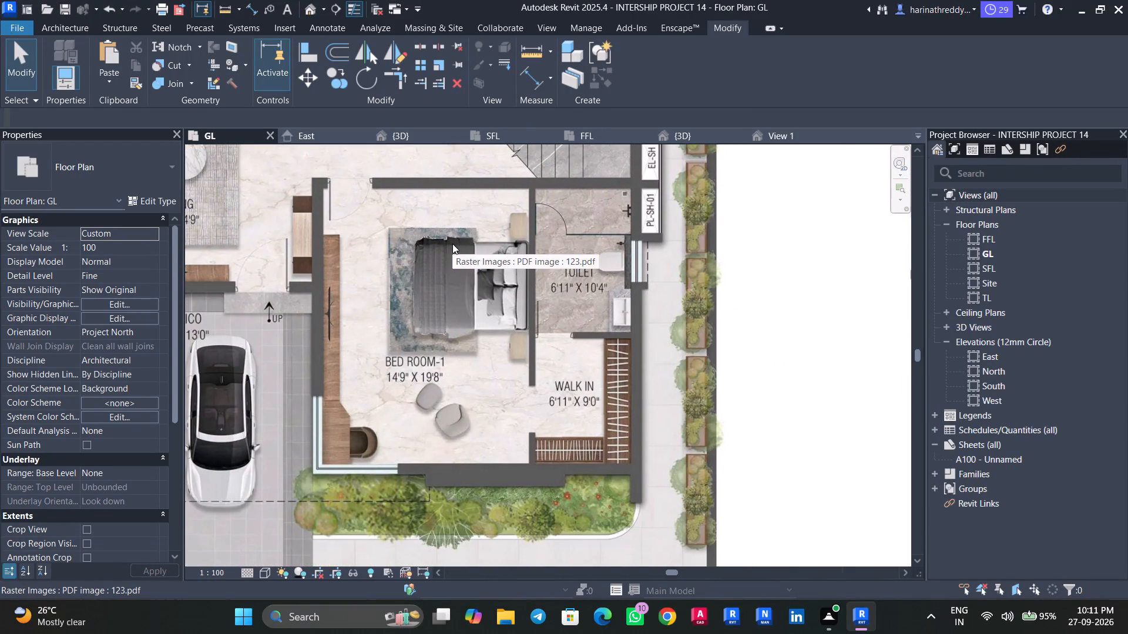
middle_drag(456, 252, 476, 371)
scroll(475, 371, down, 5)
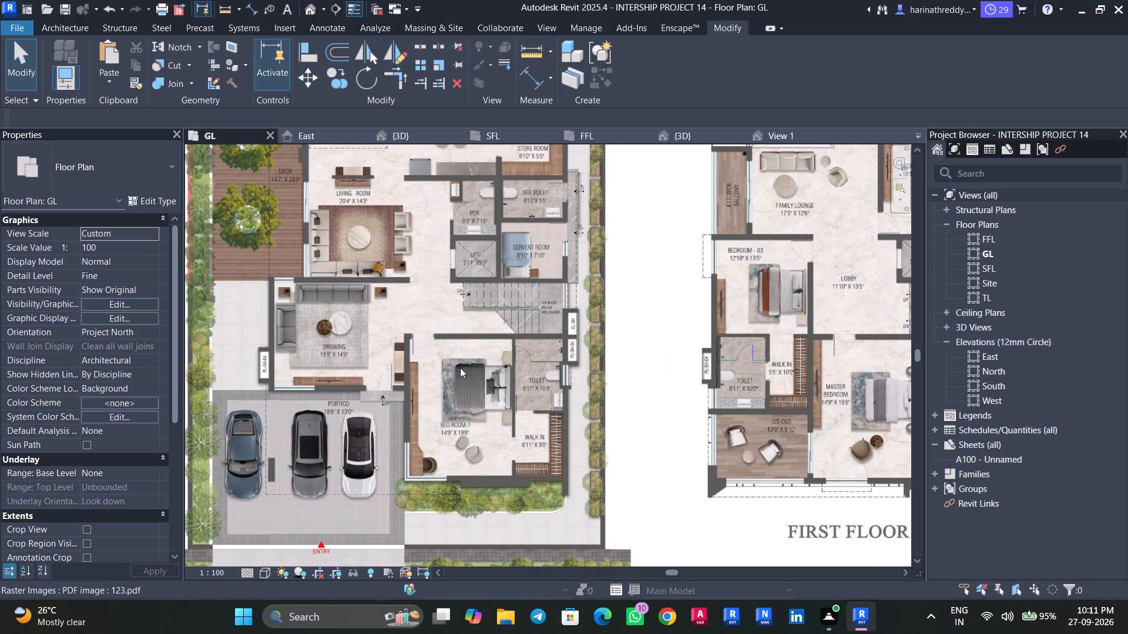
scroll(357, 365, up, 3)
scroll(357, 364, down, 1)
scroll(357, 364, up, 2)
middle_drag(373, 340, 397, 446)
scroll(390, 420, down, 4)
middle_drag(442, 402, 434, 414)
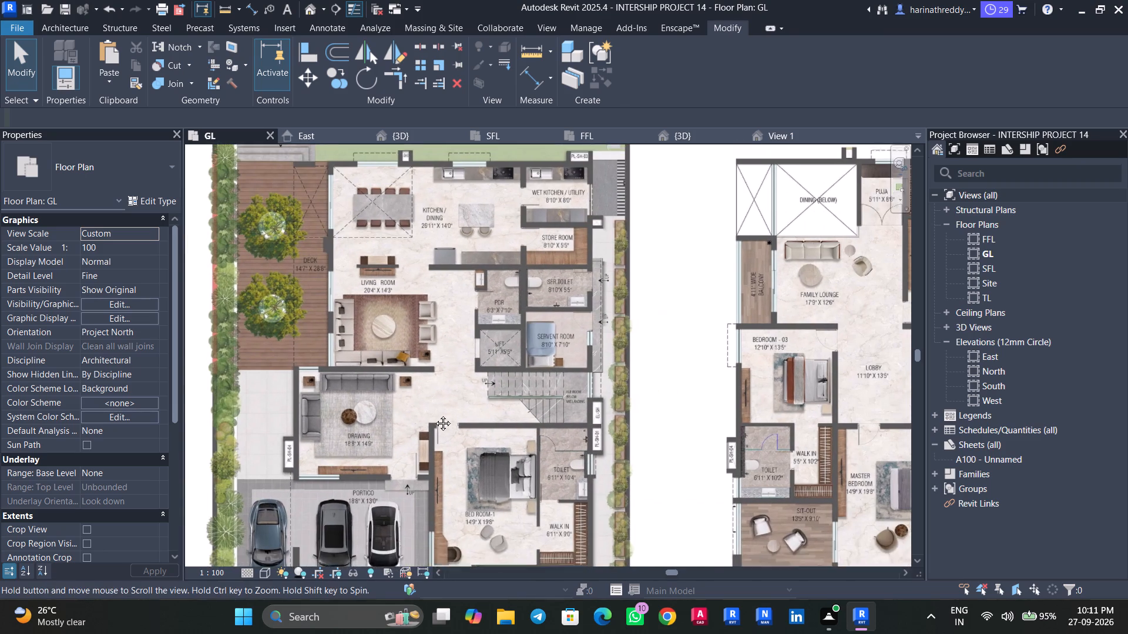
middle_drag(434, 414, 416, 432)
scroll(282, 318, up, 4)
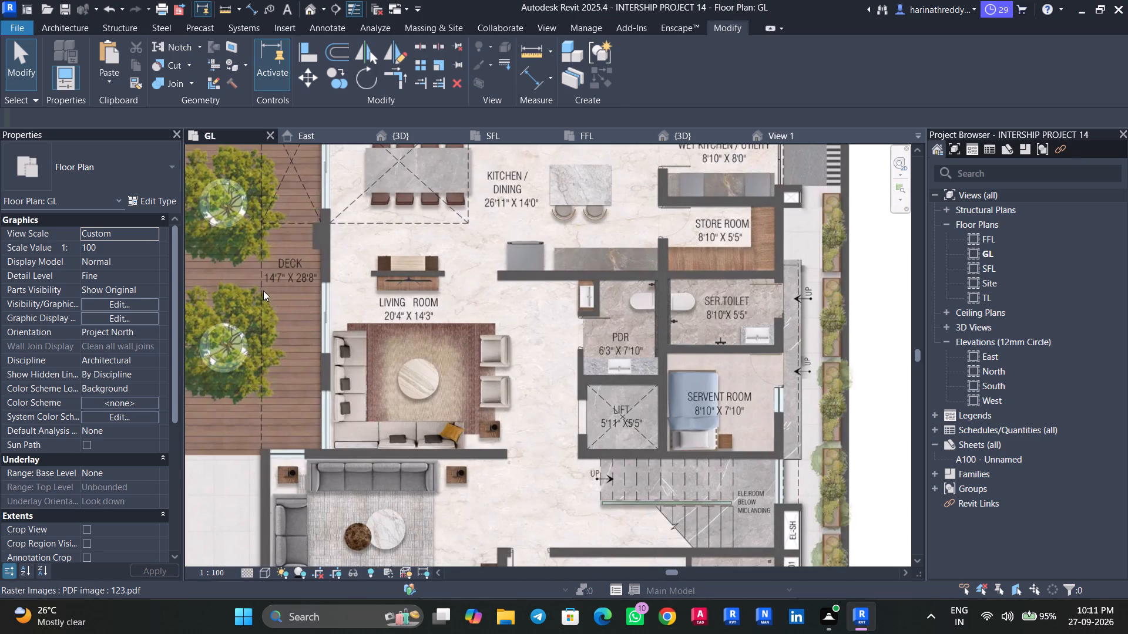
scroll(281, 356, down, 5)
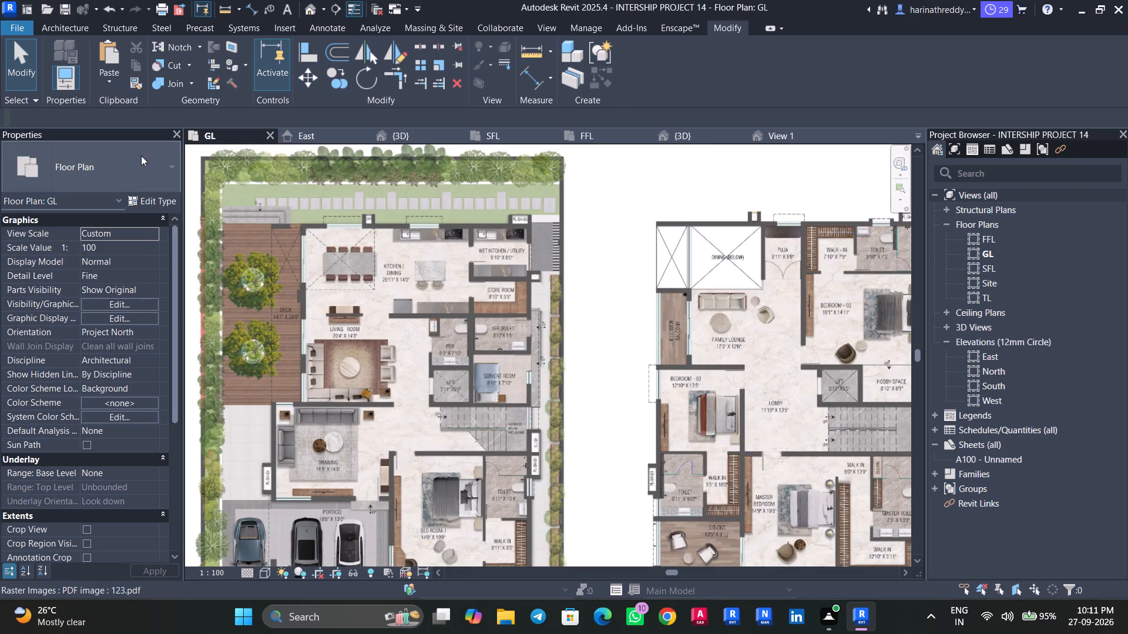
Start an in-place model in the Generic Models category, keeping the suggested name.
click(74, 31)
click(183, 88)
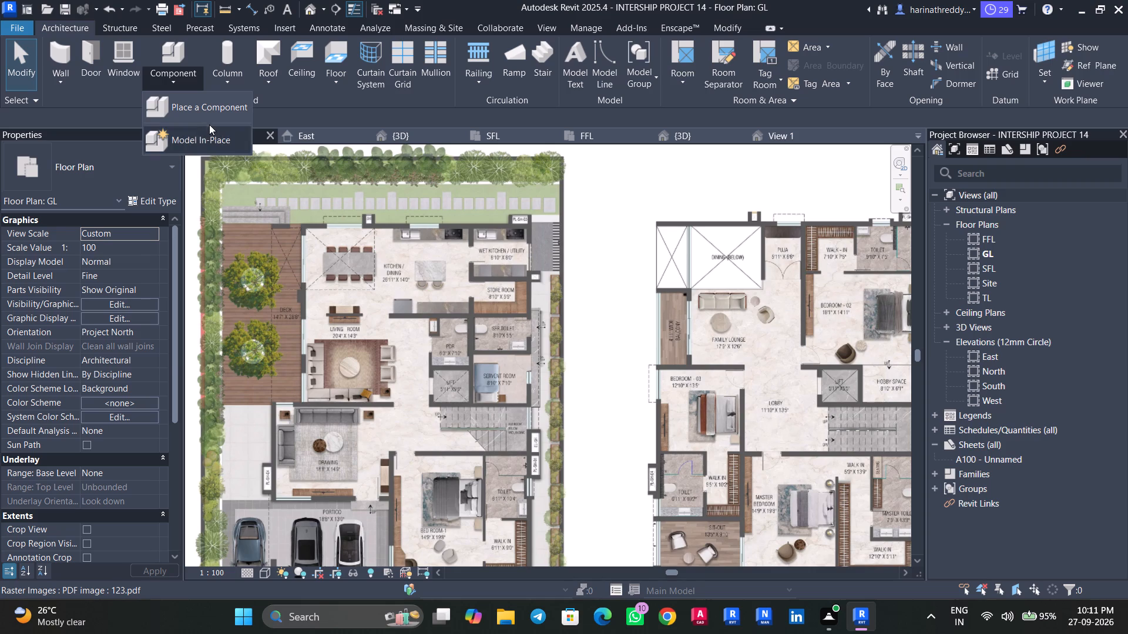
click(217, 146)
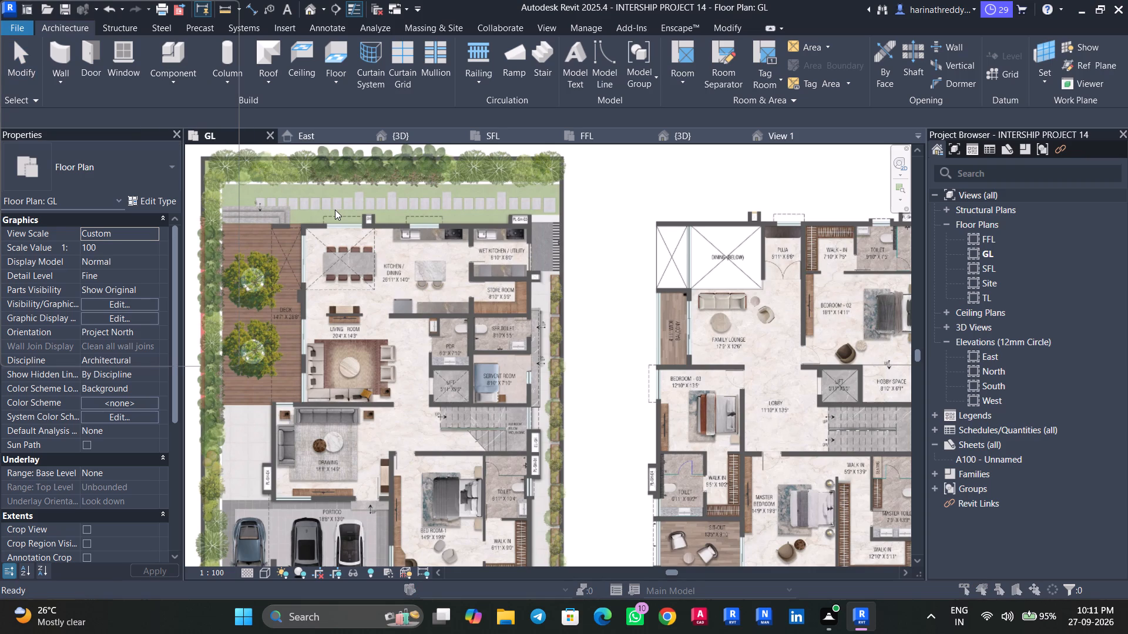
click(539, 270)
key(g)
click(573, 461)
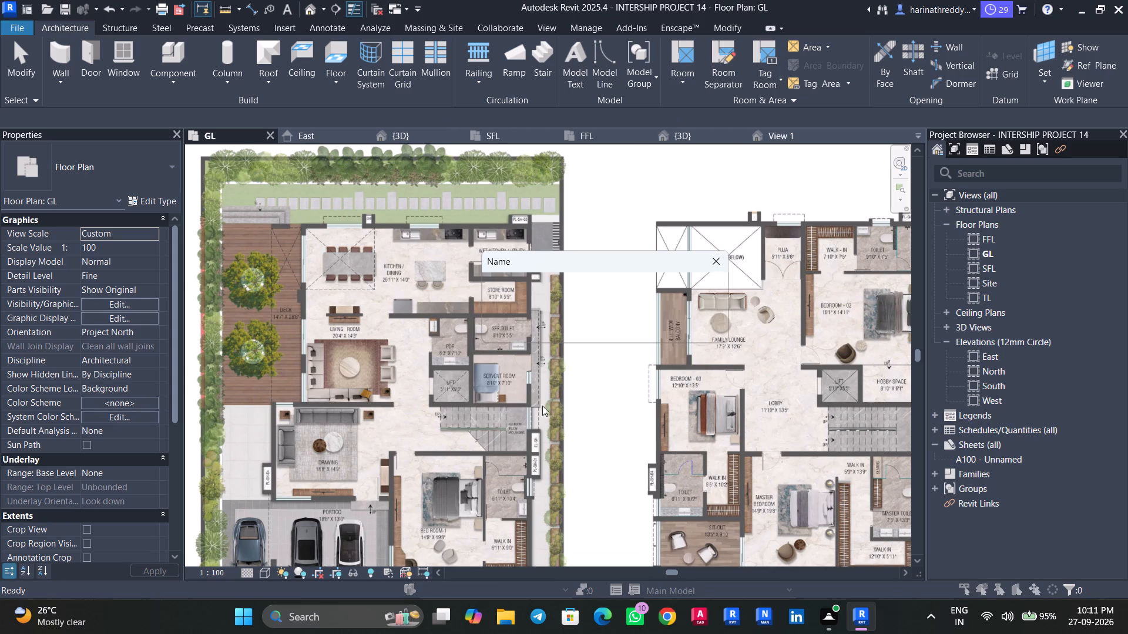
click(621, 338)
Start an extrusion and sketch a rectangle over the kitchen counter between the refrigerator and the store room wall.
scroll(450, 463, up, 4)
middle_drag(454, 445, 460, 468)
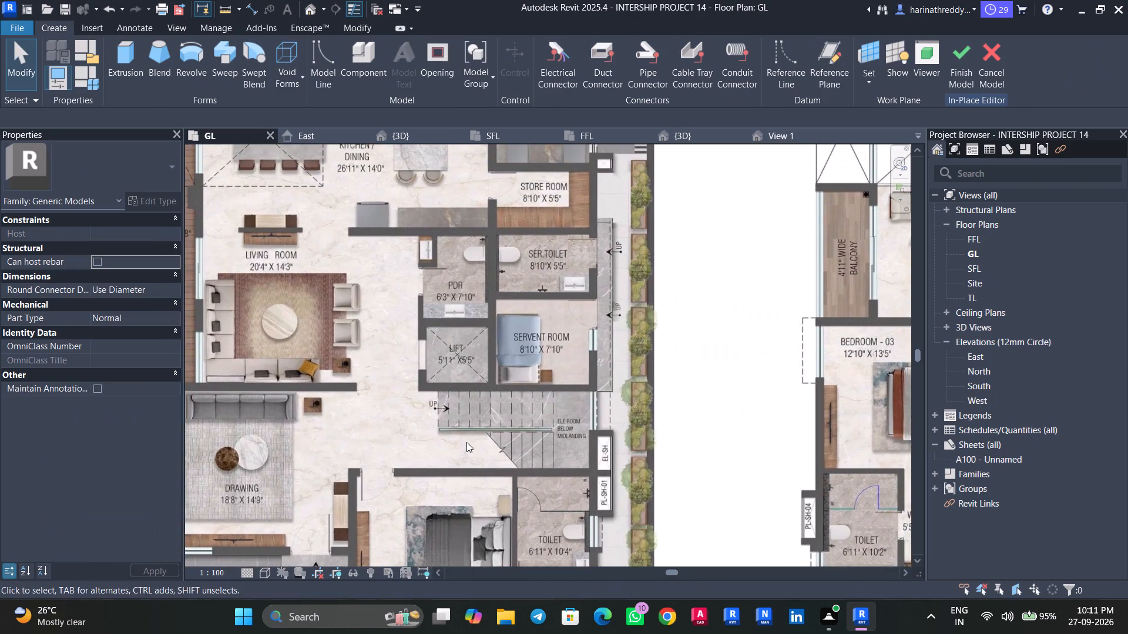
middle_drag(462, 288, 479, 390)
scroll(479, 382, up, 2)
click(128, 49)
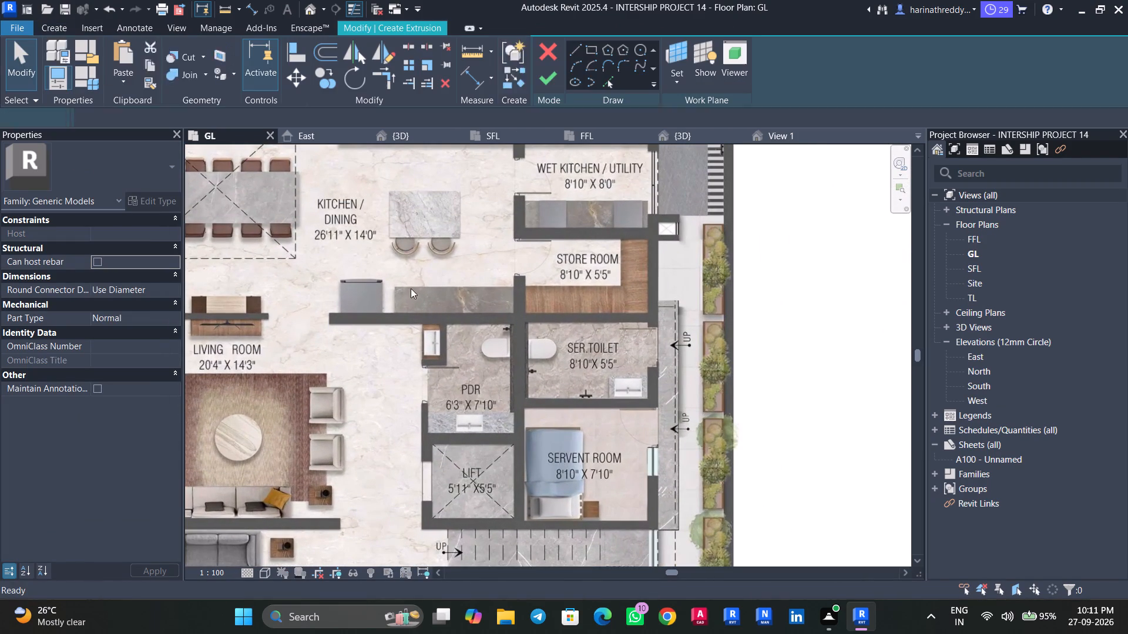
scroll(392, 296, up, 6)
click(592, 45)
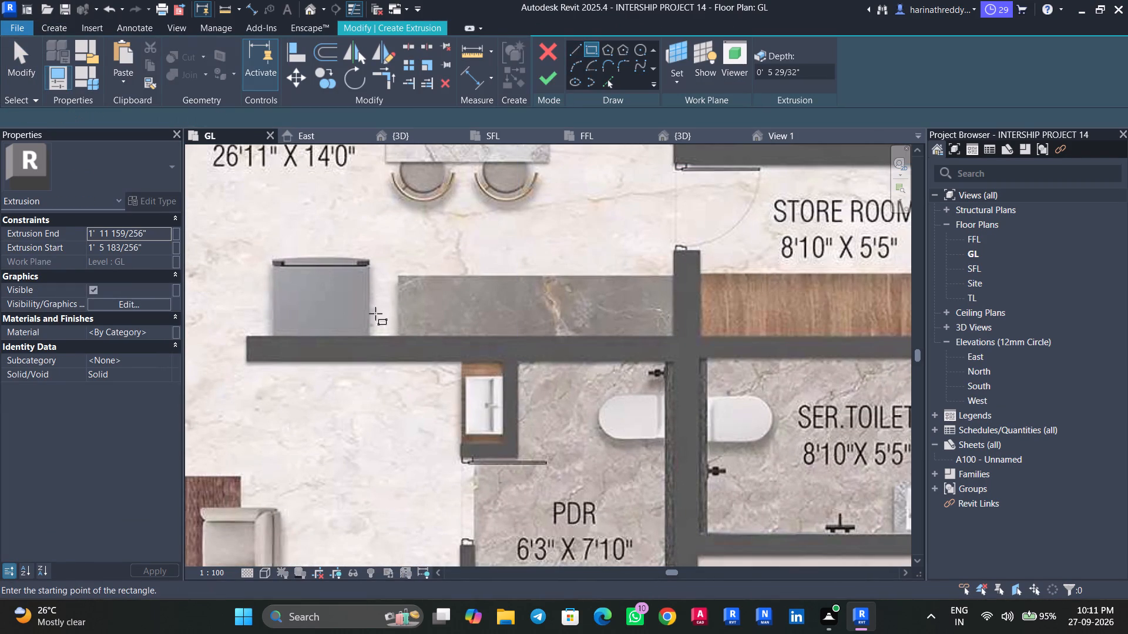
click(672, 336)
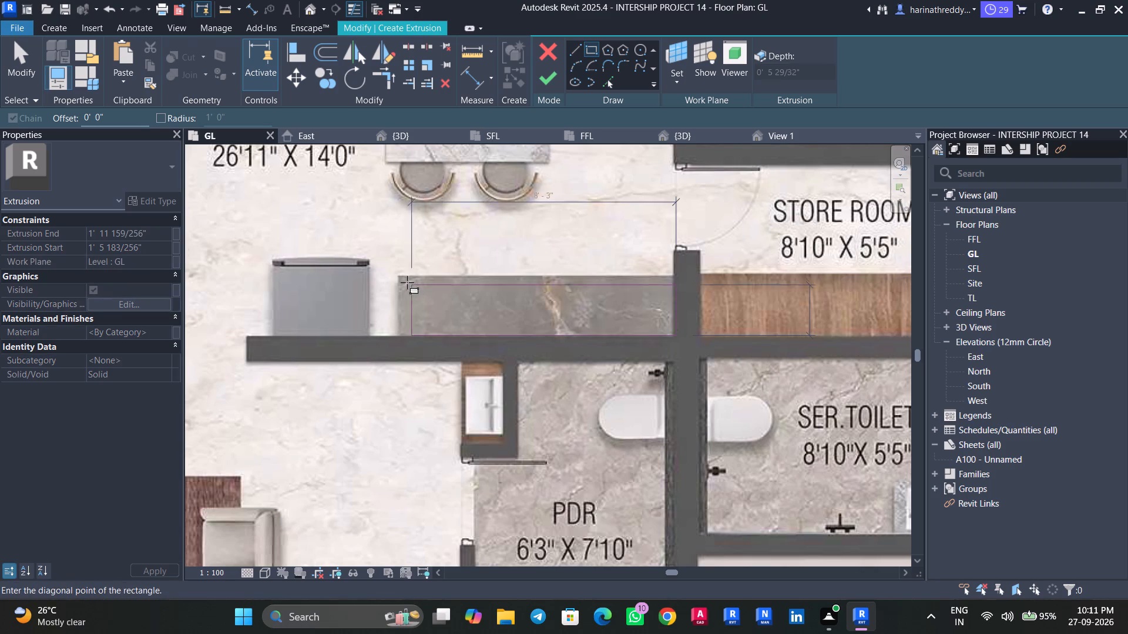
scroll(407, 282, up, 3)
scroll(407, 282, down, 1)
scroll(407, 282, up, 1)
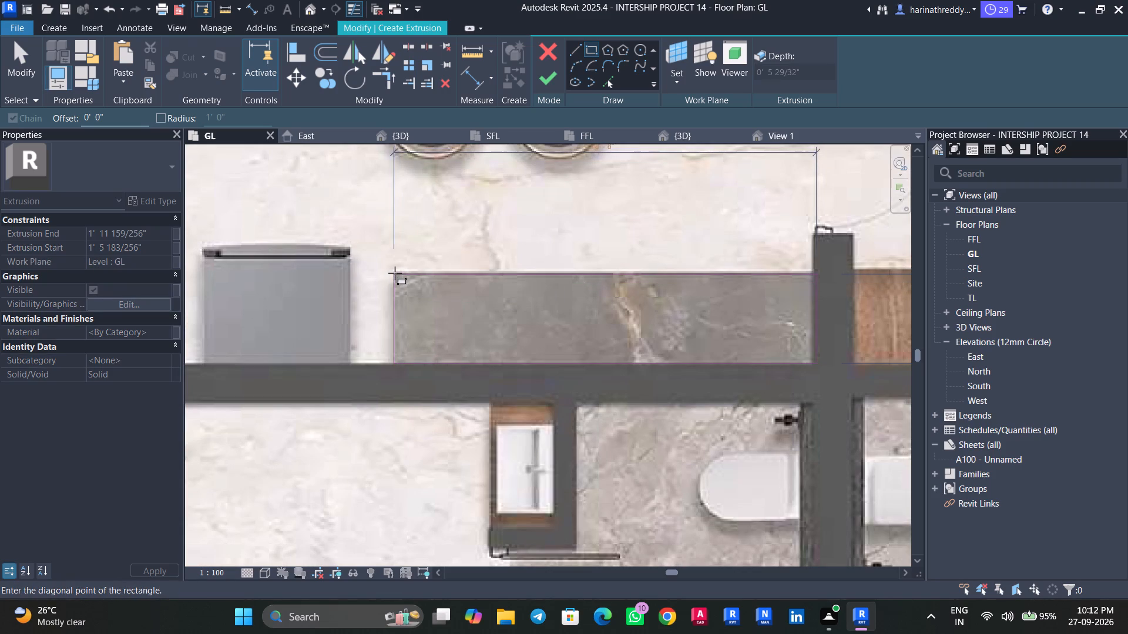
click(395, 273)
Sketch a rectangle about 2' 0" deep over the kitchen's sink and hob counter along the exterior wall with the window.
scroll(427, 330, down, 13)
middle_drag(431, 248, 465, 360)
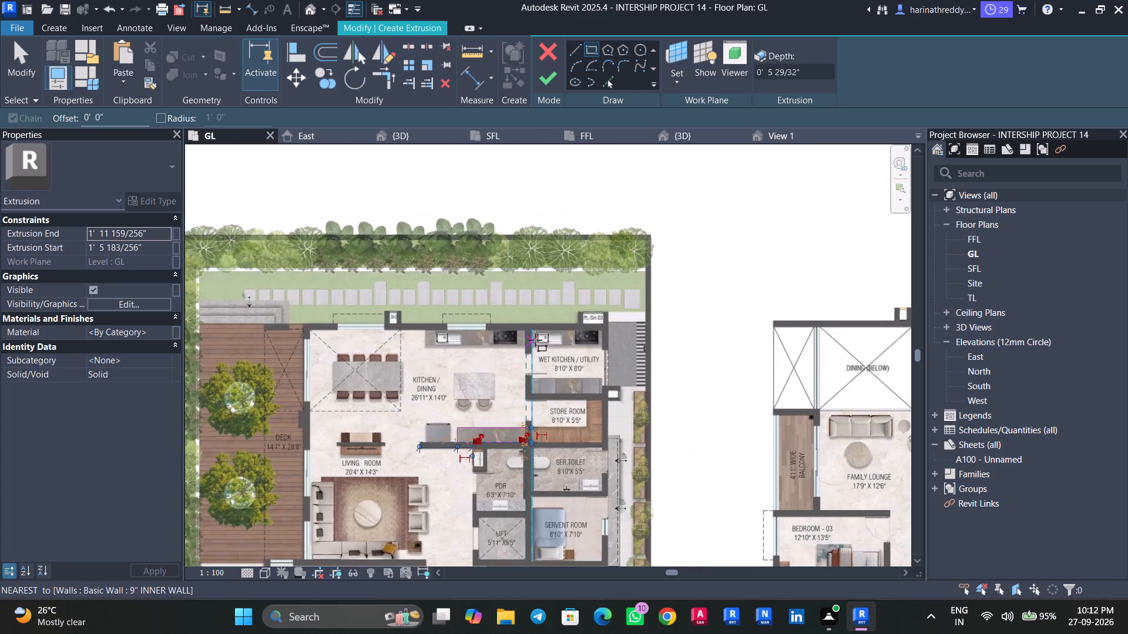
scroll(535, 340, up, 10)
click(506, 305)
middle_drag(367, 342, 562, 396)
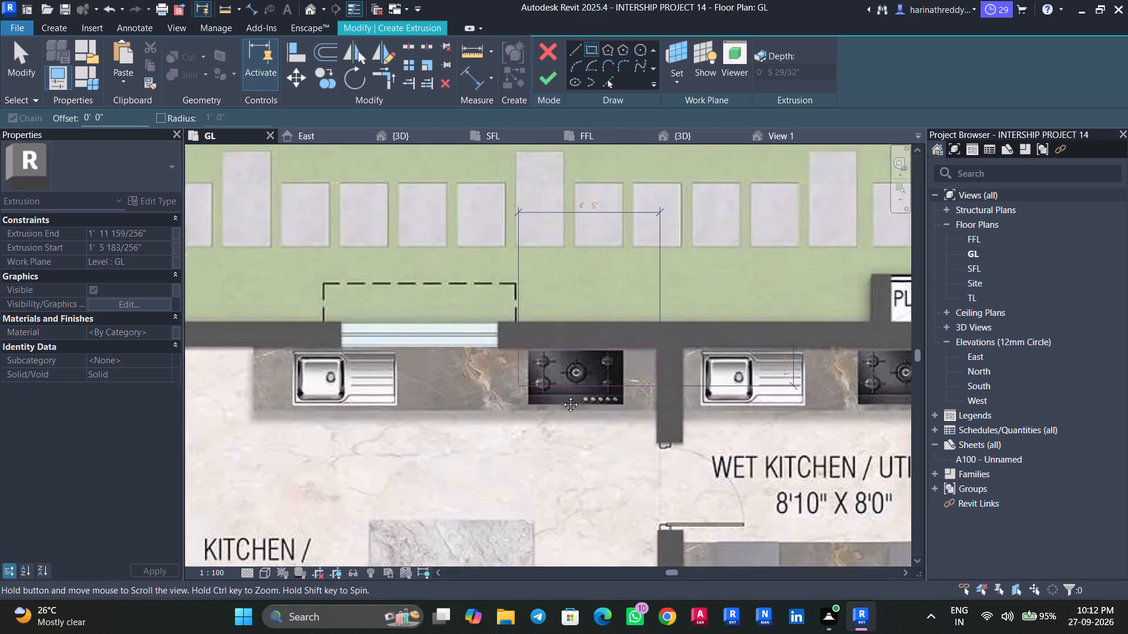
middle_drag(562, 396, 580, 400)
scroll(315, 420, up, 3)
scroll(315, 420, down, 1)
scroll(315, 420, up, 1)
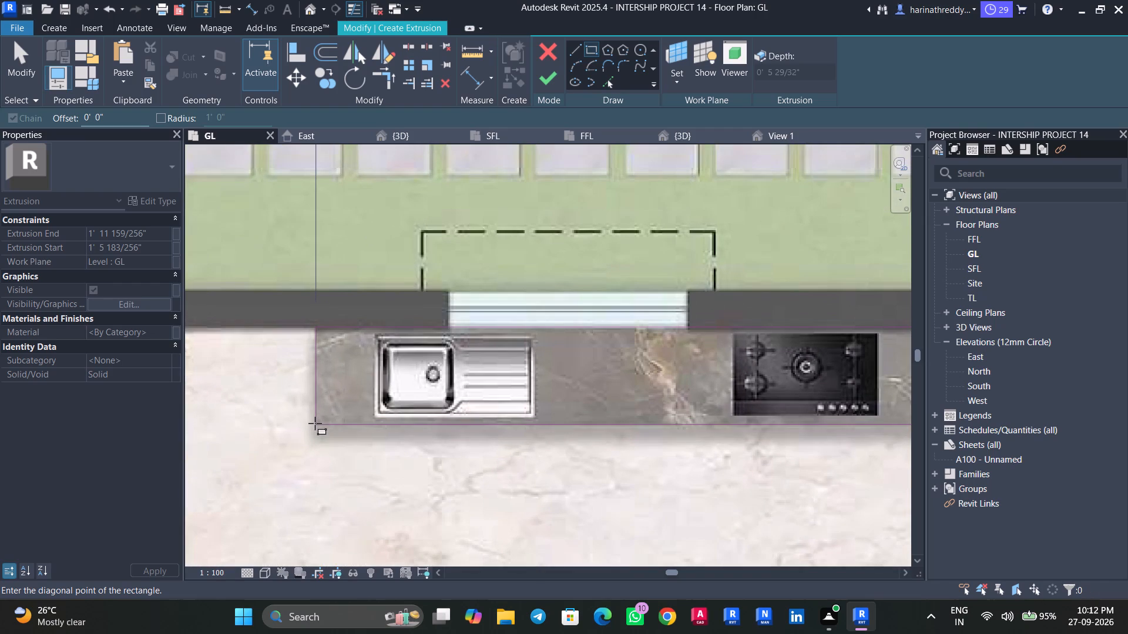
click(315, 423)
Sketch a rectangle about 2' 0" deep over the wet kitchen's sink and hob counter along the exterior wall.
scroll(323, 434, down, 6)
scroll(627, 439, up, 1)
middle_drag(627, 439, 491, 444)
scroll(488, 419, up, 4)
scroll(486, 416, down, 1)
scroll(486, 416, up, 1)
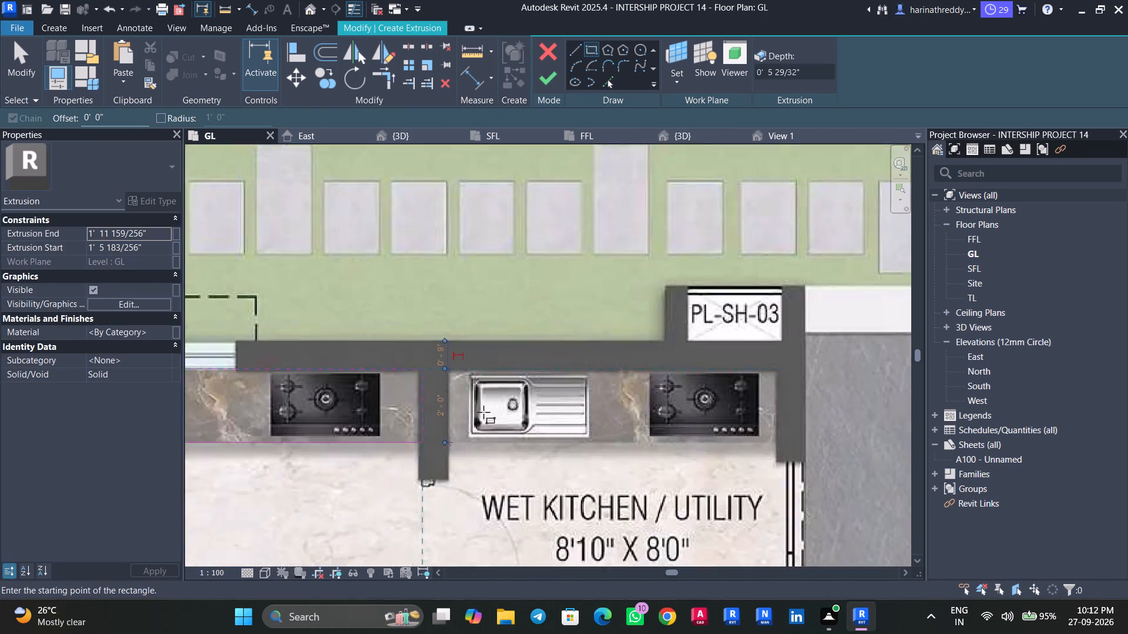
scroll(445, 363, up, 4)
click(441, 363)
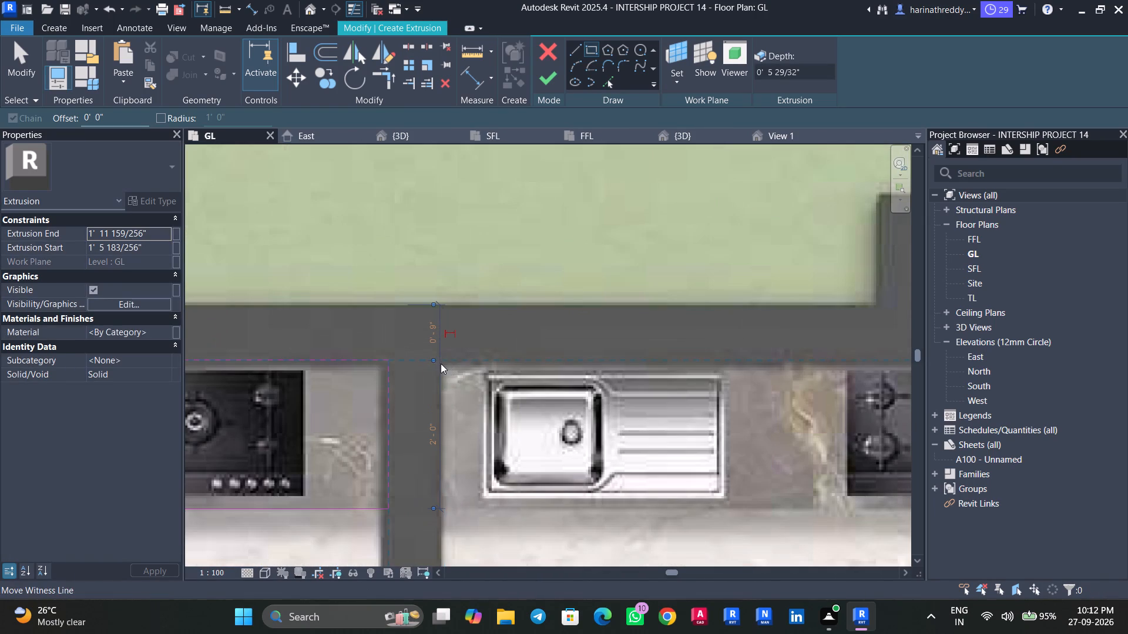
key(Escape)
click(442, 363)
middle_drag(588, 467, 380, 411)
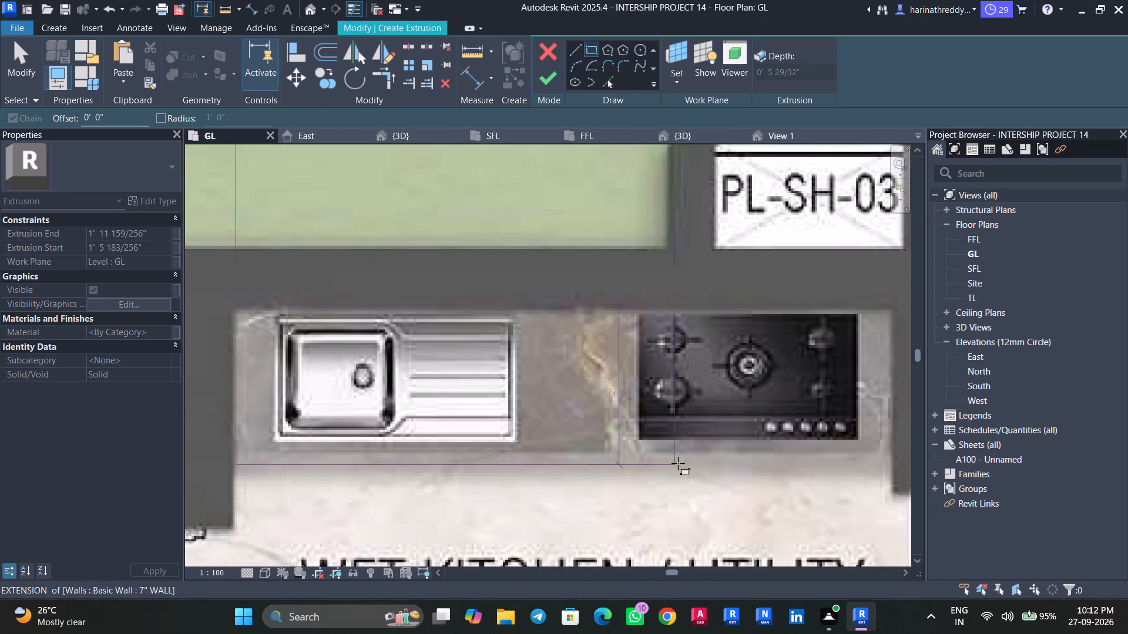
middle_drag(677, 451, 525, 457)
click(740, 458)
key(Escape)
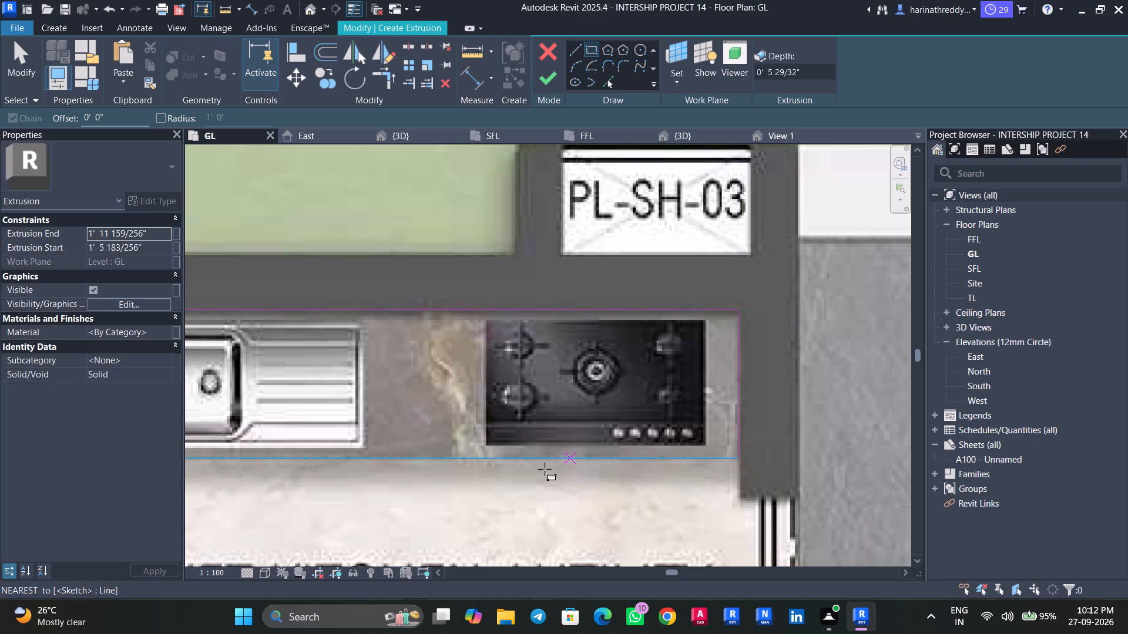
Nudge the facing end edges of the kitchen and wet kitchen counter rectangles onto the faces of the wall between them.
middle_drag(546, 472, 862, 475)
scroll(858, 475, up, 1)
scroll(415, 406, up, 2)
middle_drag(417, 412, 626, 431)
key(Escape)
click(512, 401)
scroll(497, 413, up, 3)
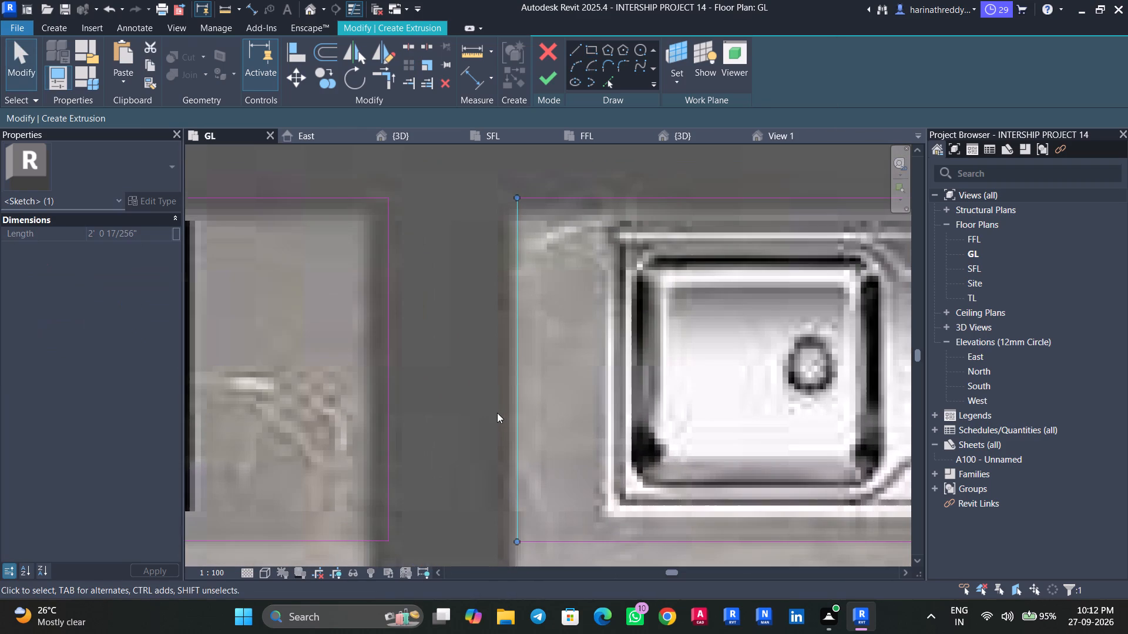
key(Left)
key(Left)
key(Escape)
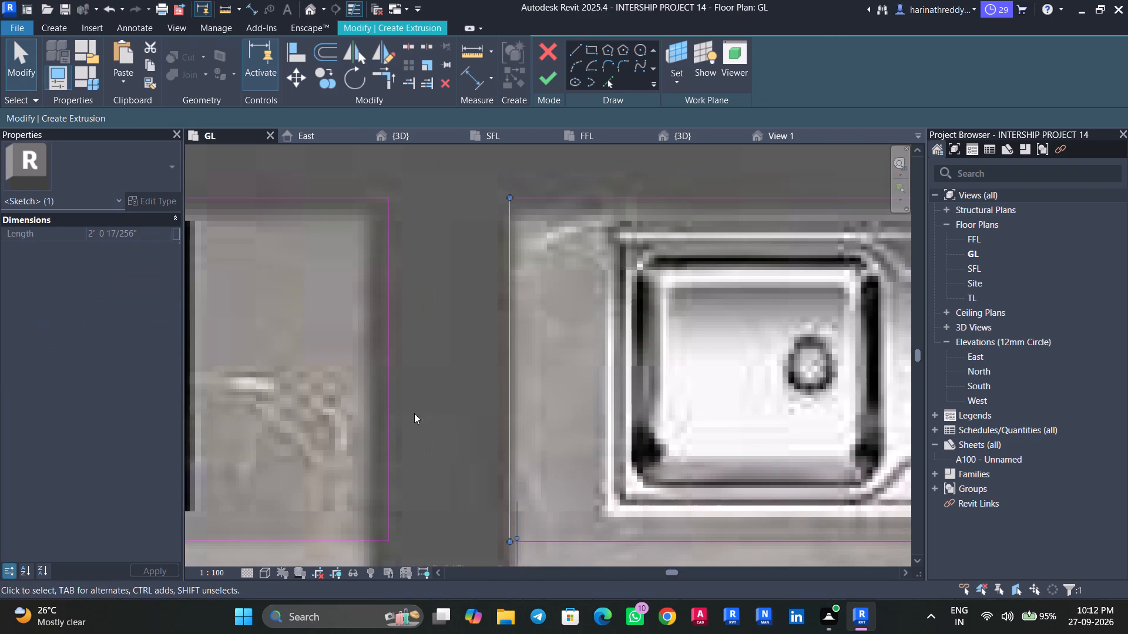
click(390, 410)
key(Left)
key(Left)
key(Left)
key(Left)
key(Left)
key(Left)
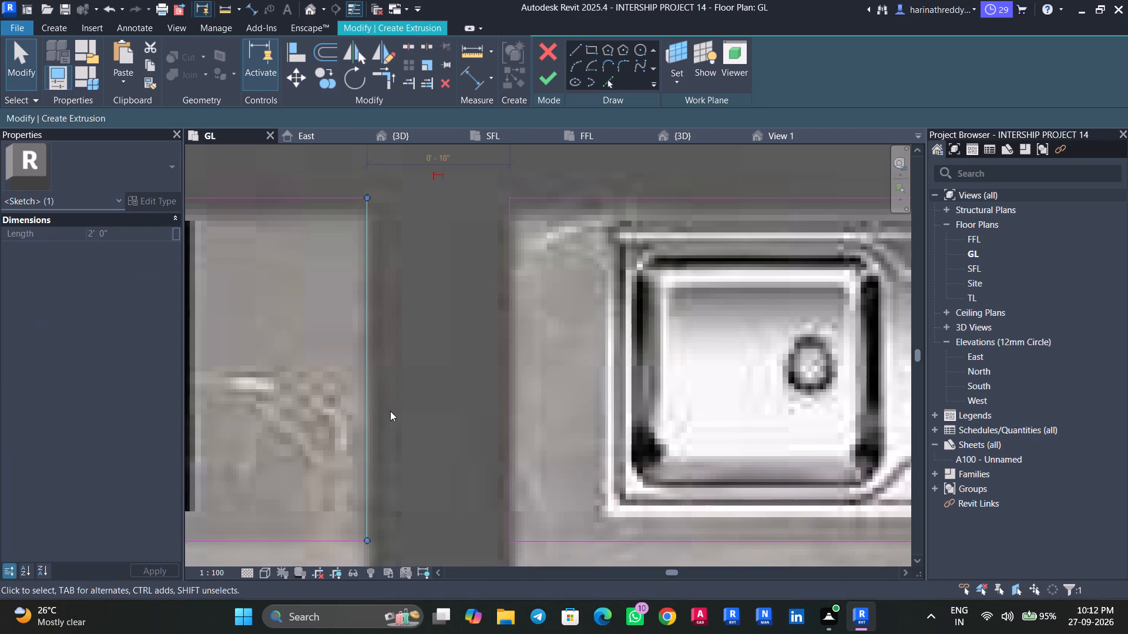
key(Left)
scroll(394, 411, down, 3)
middle_drag(404, 415, 630, 446)
key(Escape)
Nudge the rear edges of the kitchen and wet kitchen counter rectangles inward to the exterior wall's inner face.
click(485, 308)
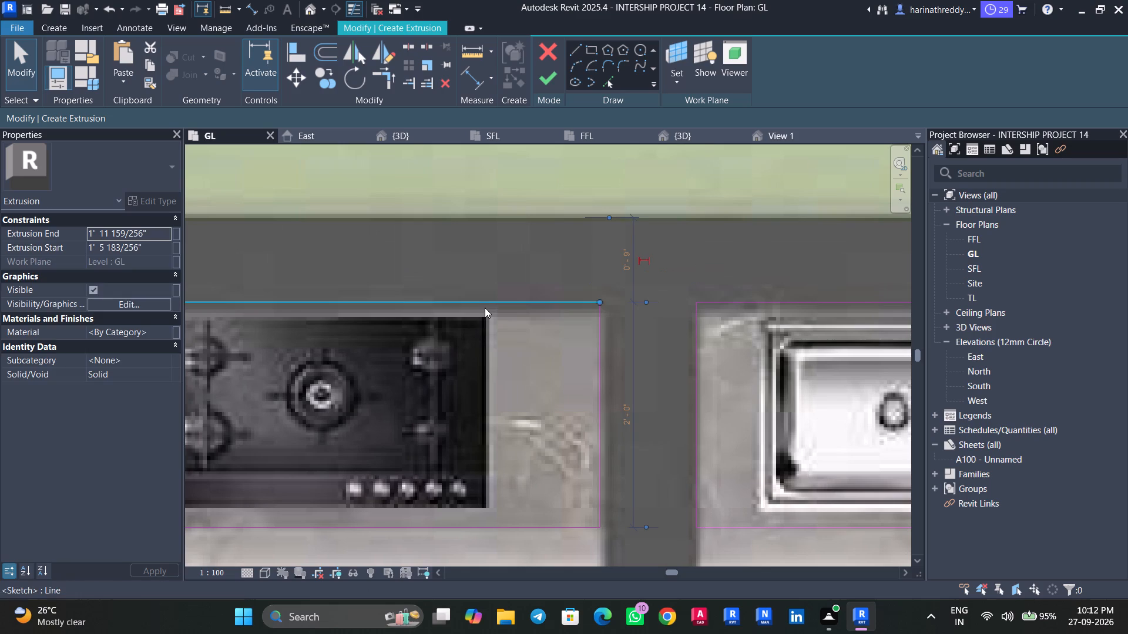
key(Down)
key(Down)
key(Down)
scroll(514, 386, down, 7)
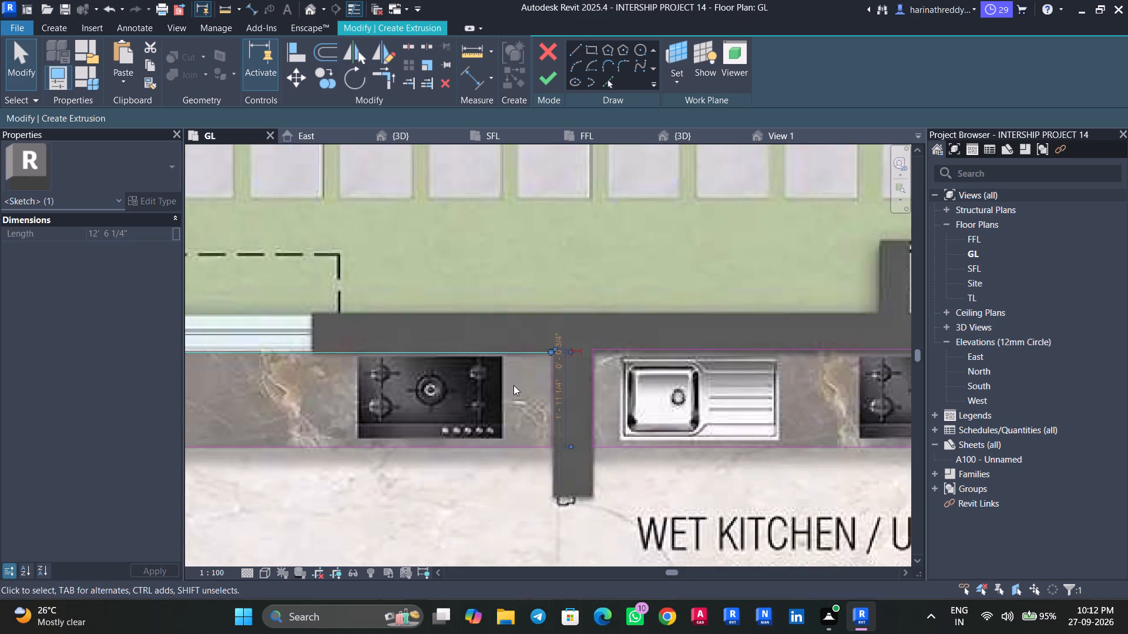
middle_drag(741, 372, 642, 400)
scroll(649, 390, up, 3)
click(651, 383)
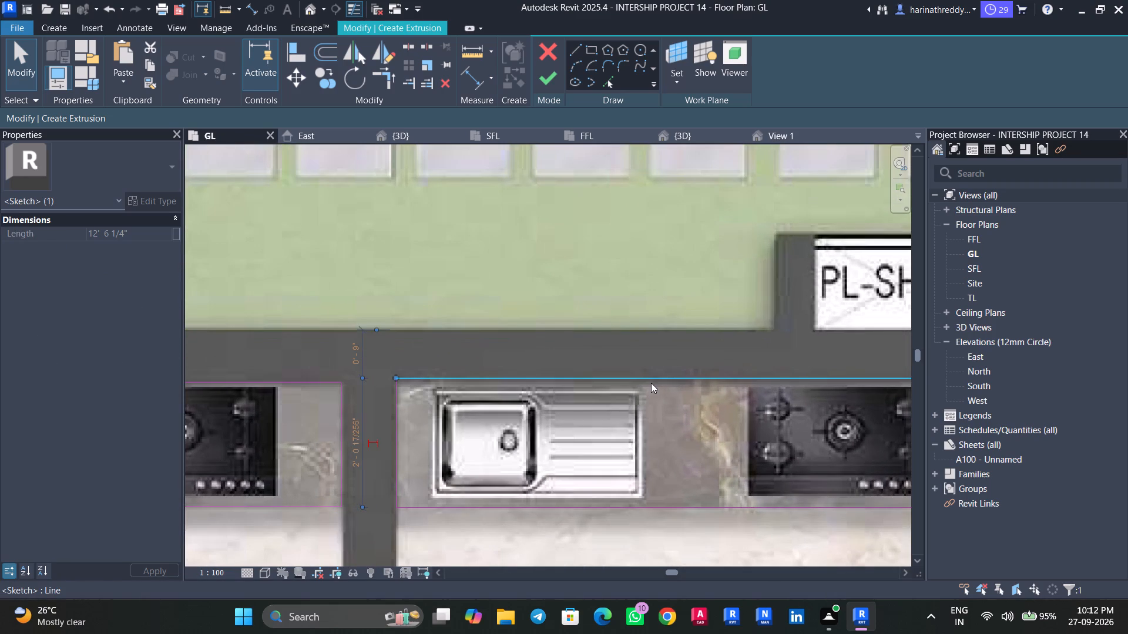
key(Down)
key(Down)
scroll(651, 383, down, 7)
key(Escape)
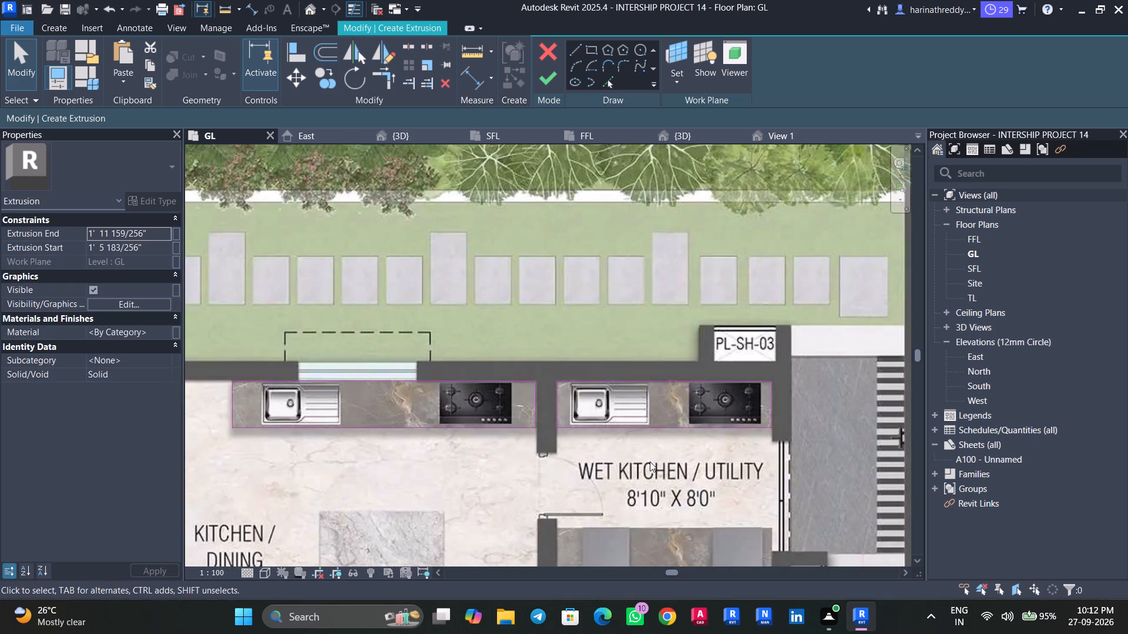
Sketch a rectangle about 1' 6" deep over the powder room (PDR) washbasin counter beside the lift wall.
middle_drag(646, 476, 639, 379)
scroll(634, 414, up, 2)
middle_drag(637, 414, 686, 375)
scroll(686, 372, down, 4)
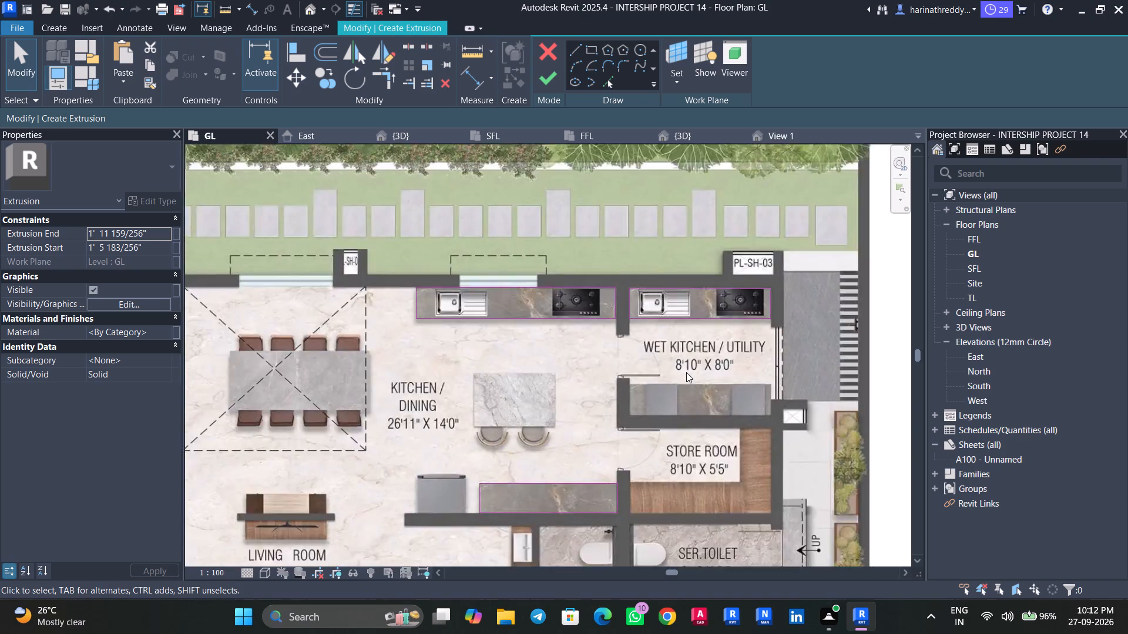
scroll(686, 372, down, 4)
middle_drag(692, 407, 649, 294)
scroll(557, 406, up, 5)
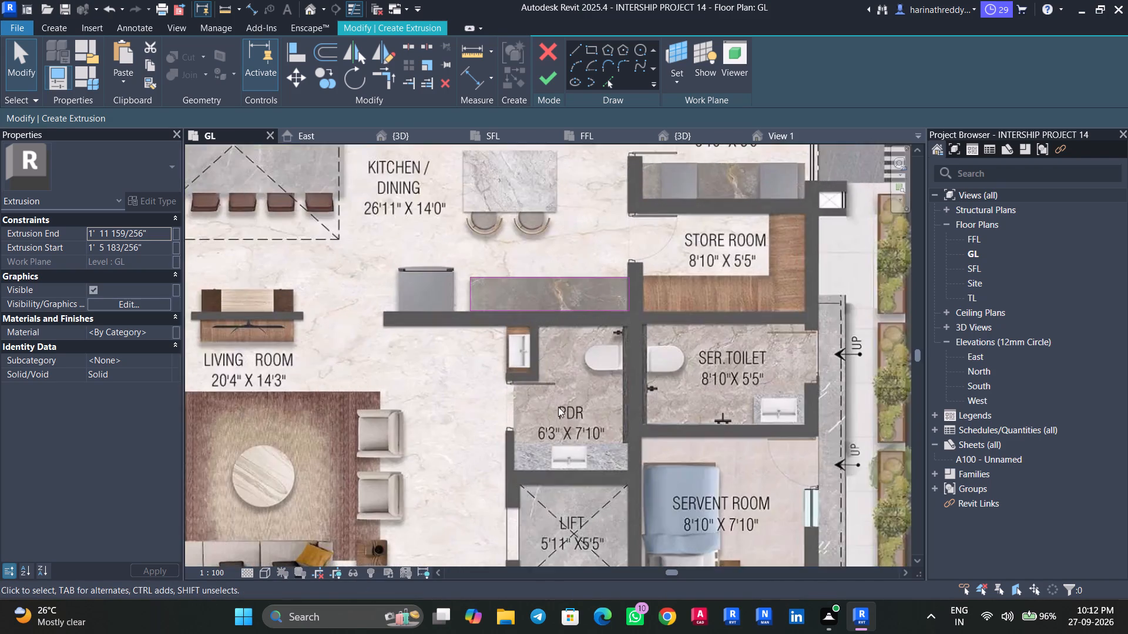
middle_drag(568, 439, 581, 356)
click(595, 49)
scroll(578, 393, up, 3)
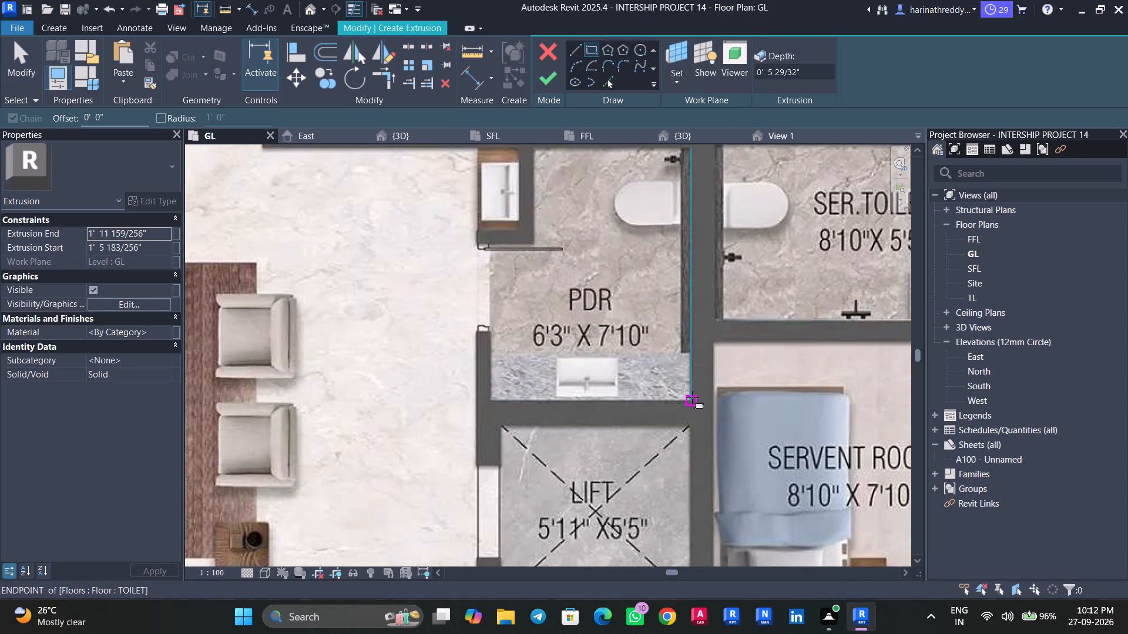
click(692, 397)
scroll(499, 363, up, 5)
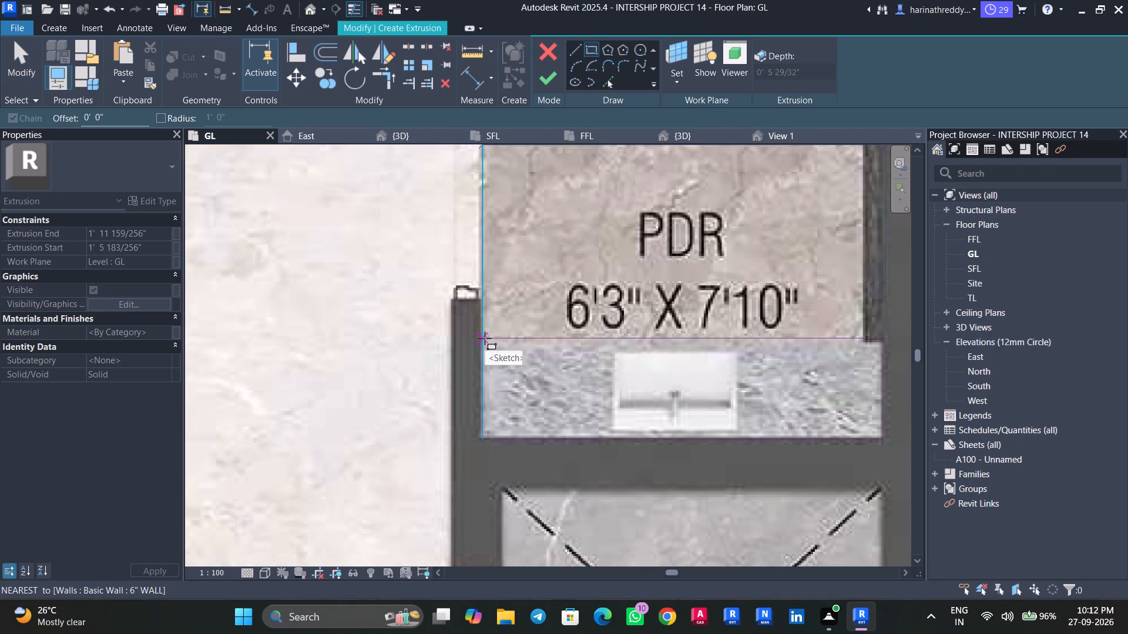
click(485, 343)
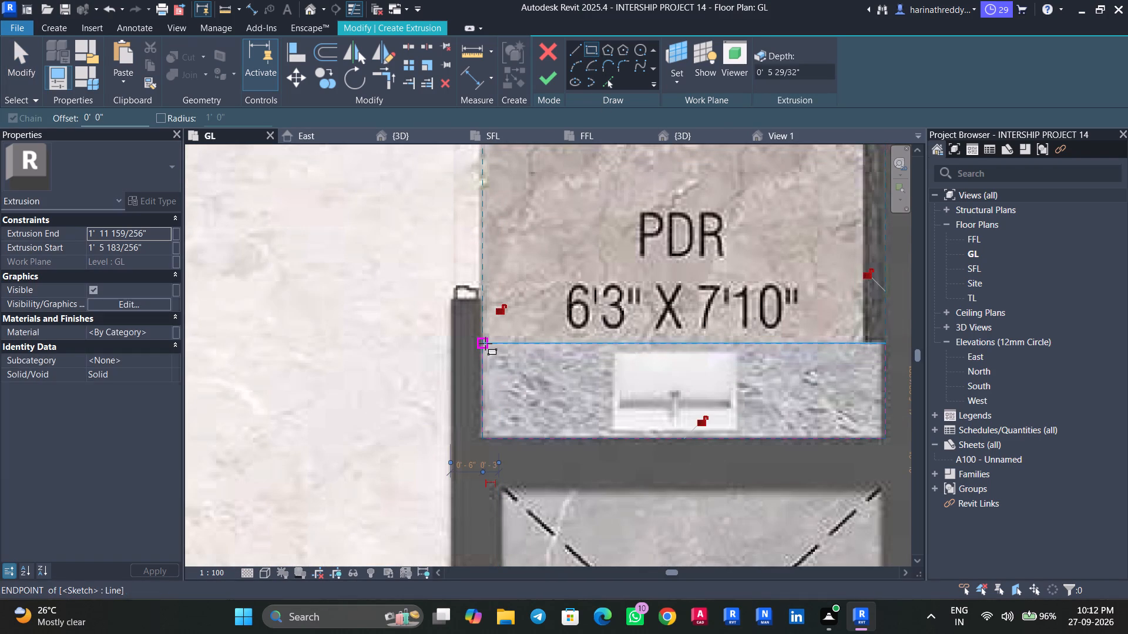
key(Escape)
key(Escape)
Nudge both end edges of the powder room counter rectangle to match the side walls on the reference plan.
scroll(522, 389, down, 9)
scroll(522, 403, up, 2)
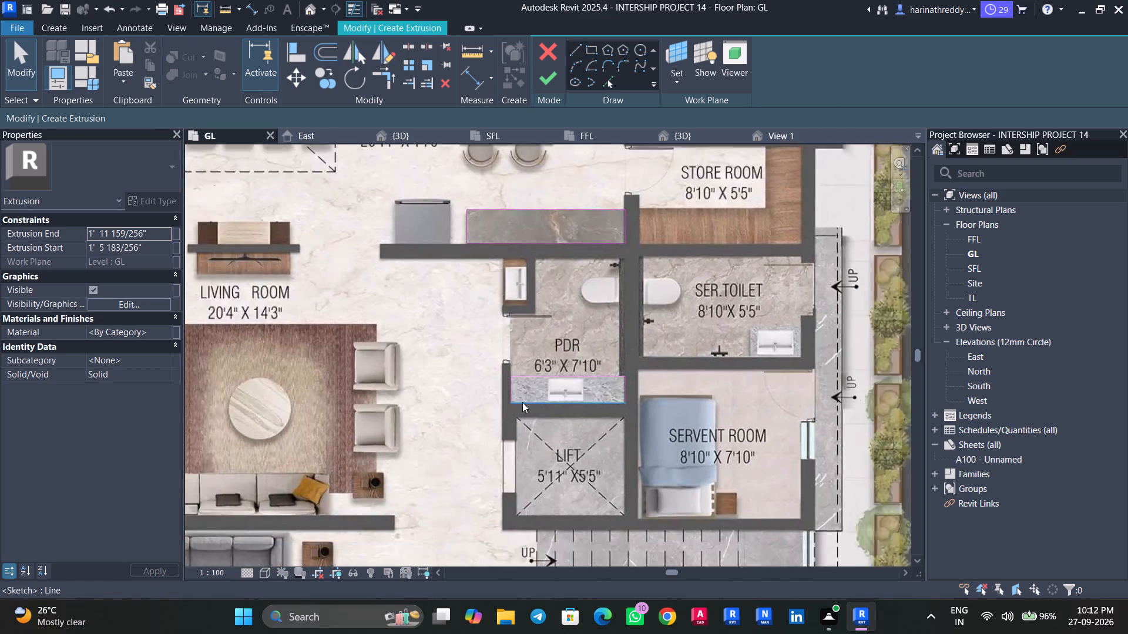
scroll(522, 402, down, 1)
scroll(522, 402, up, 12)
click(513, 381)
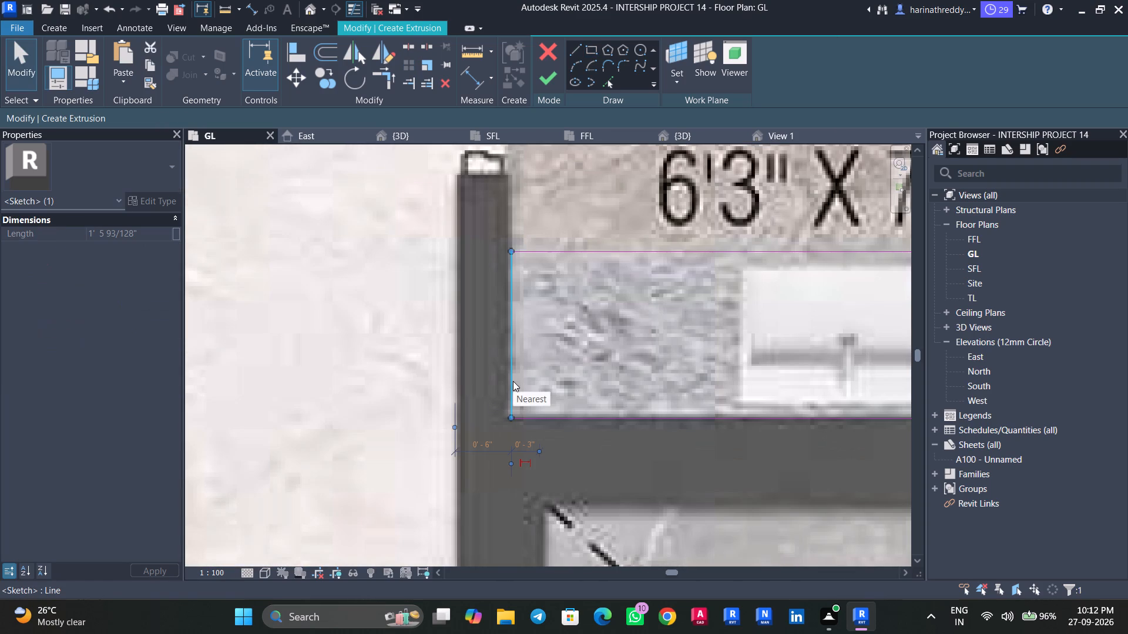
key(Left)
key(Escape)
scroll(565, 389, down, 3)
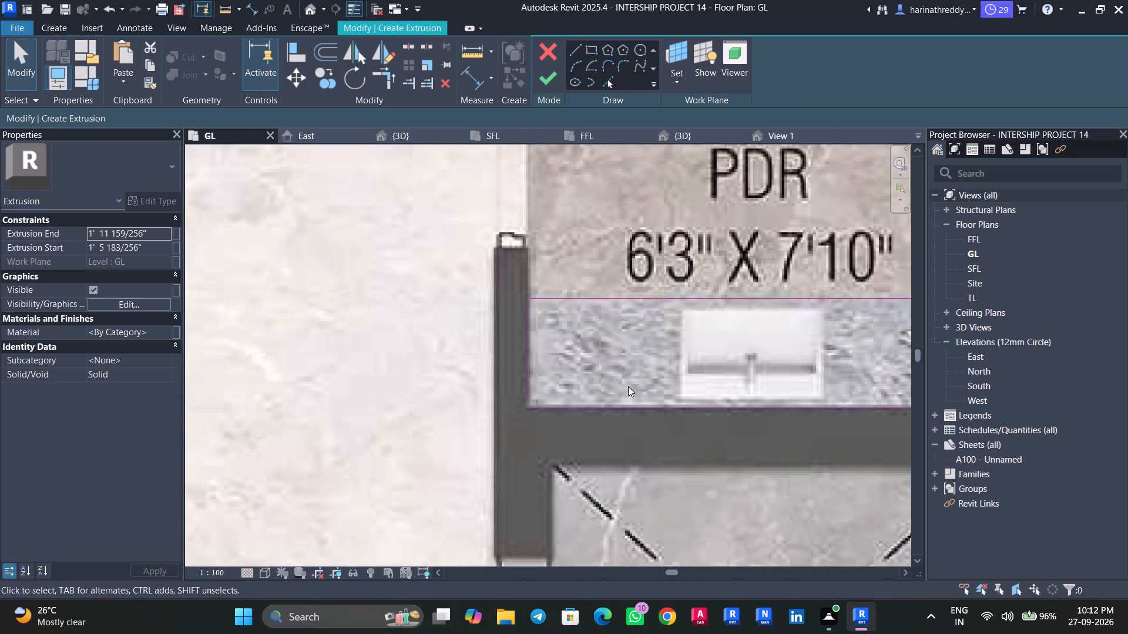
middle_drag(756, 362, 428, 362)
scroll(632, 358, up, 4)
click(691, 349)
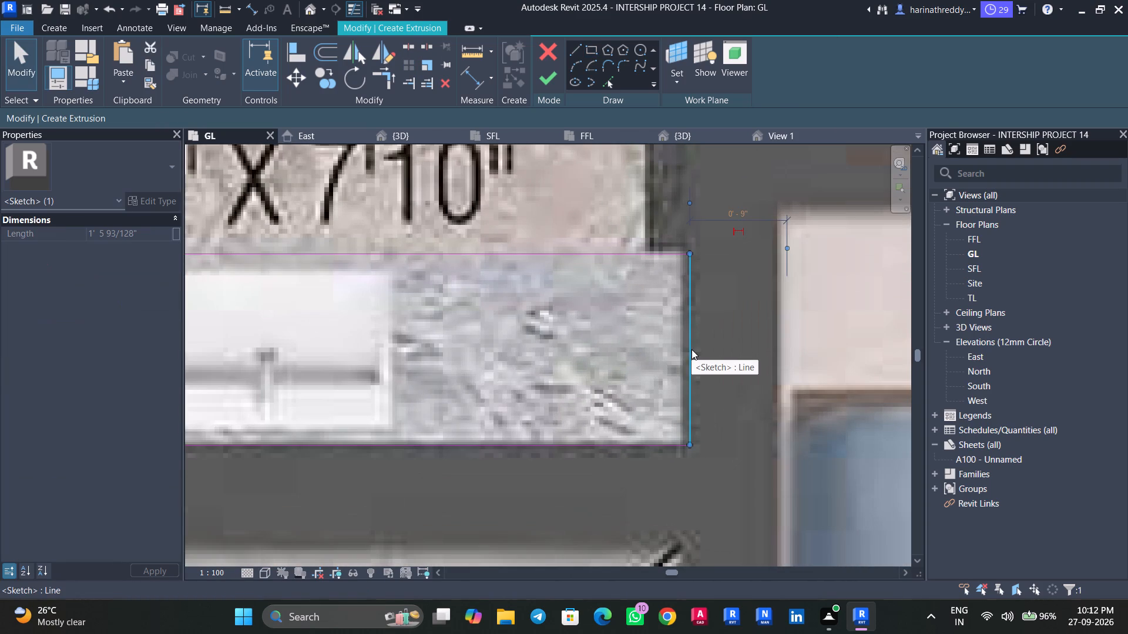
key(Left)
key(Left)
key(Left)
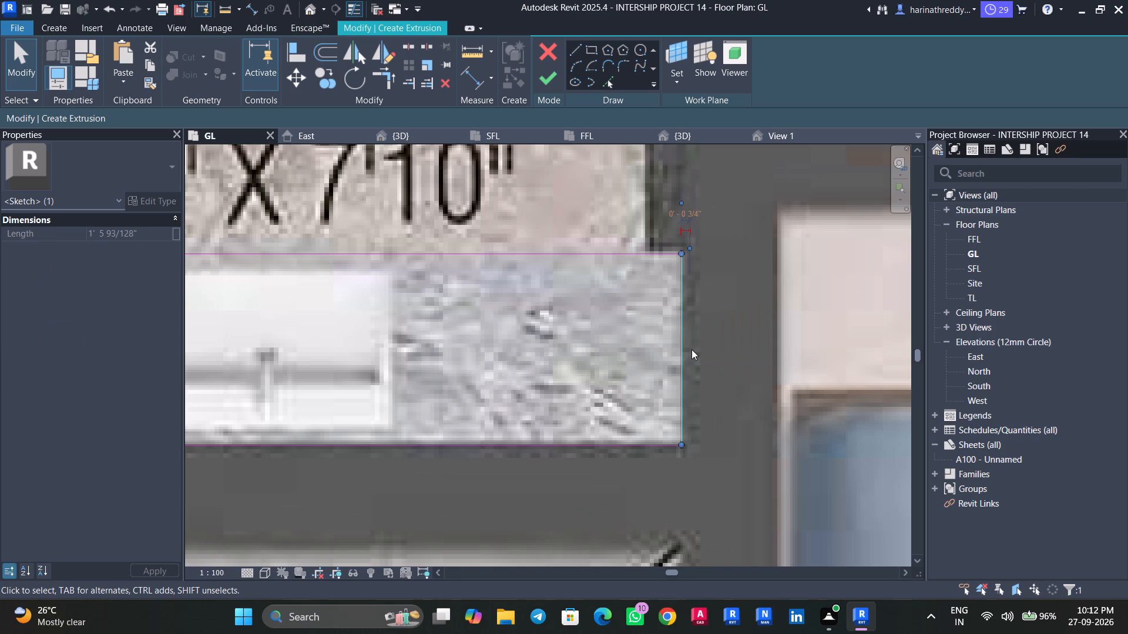
Examine the ground floor reference plan around the kitchen, wet kitchen, store room and bedroom for counters to include.
scroll(691, 349, down, 8)
middle_drag(692, 348, 703, 391)
scroll(700, 385, down, 2)
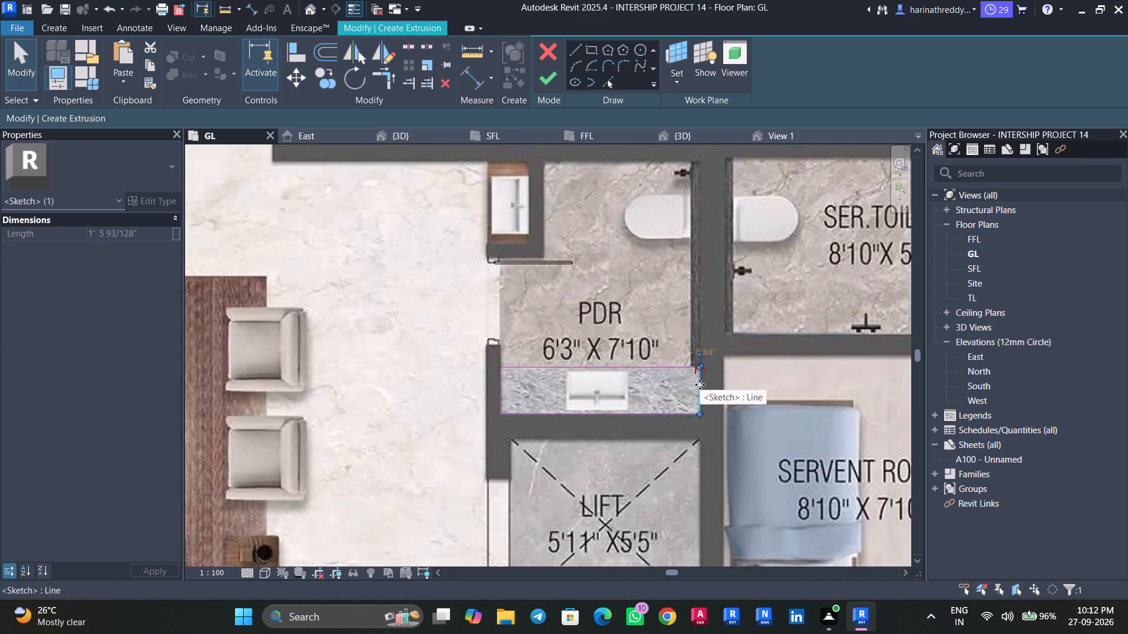
scroll(700, 385, down, 10)
middle_drag(699, 375, 673, 307)
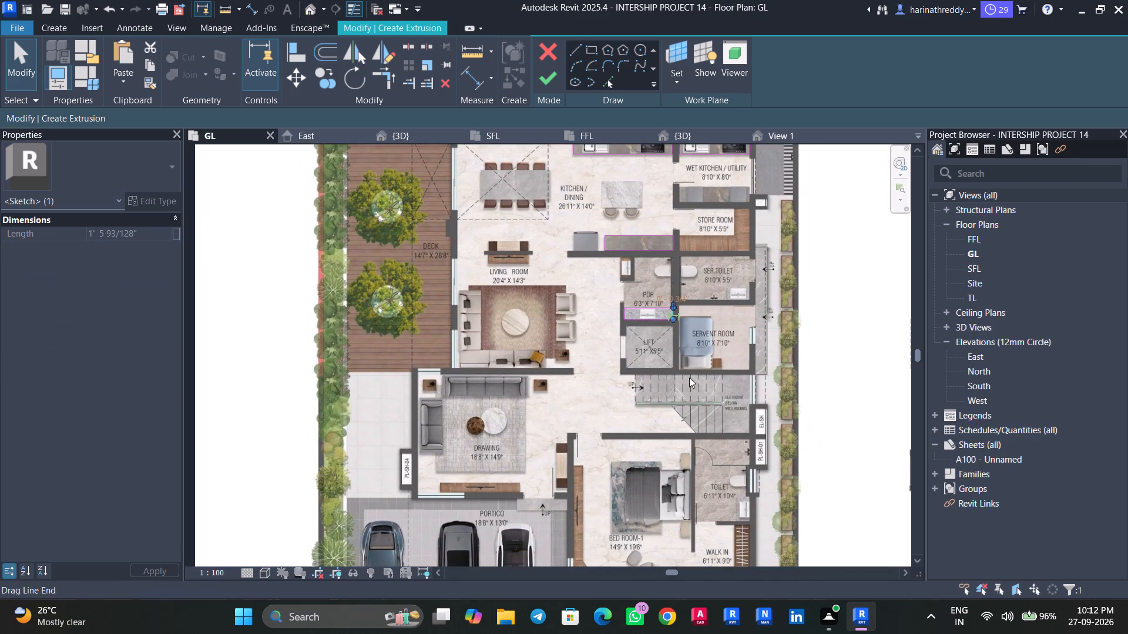
middle_drag(694, 421, 692, 343)
middle_drag(691, 358, 728, 497)
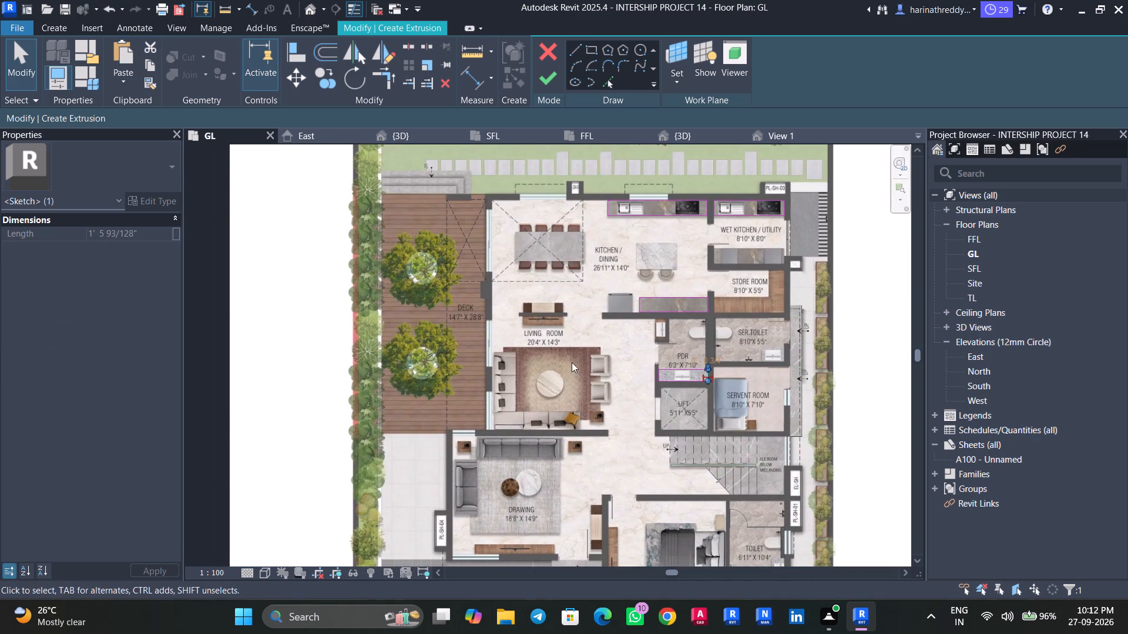
middle_drag(577, 368, 582, 476)
scroll(657, 365, up, 3)
scroll(767, 384, up, 4)
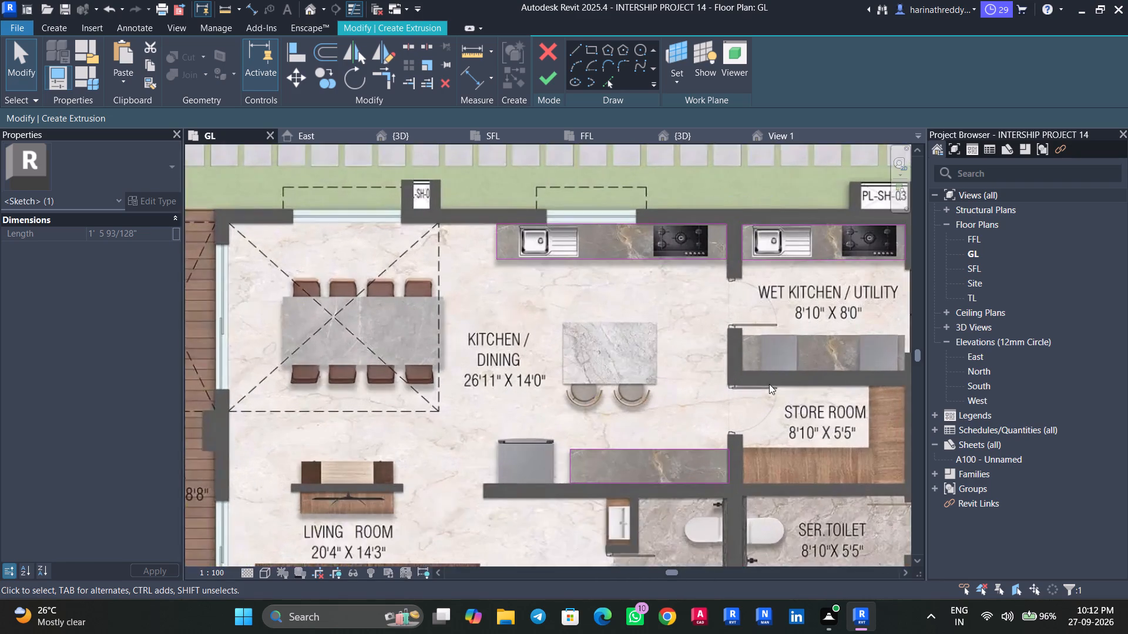
middle_drag(769, 388, 582, 440)
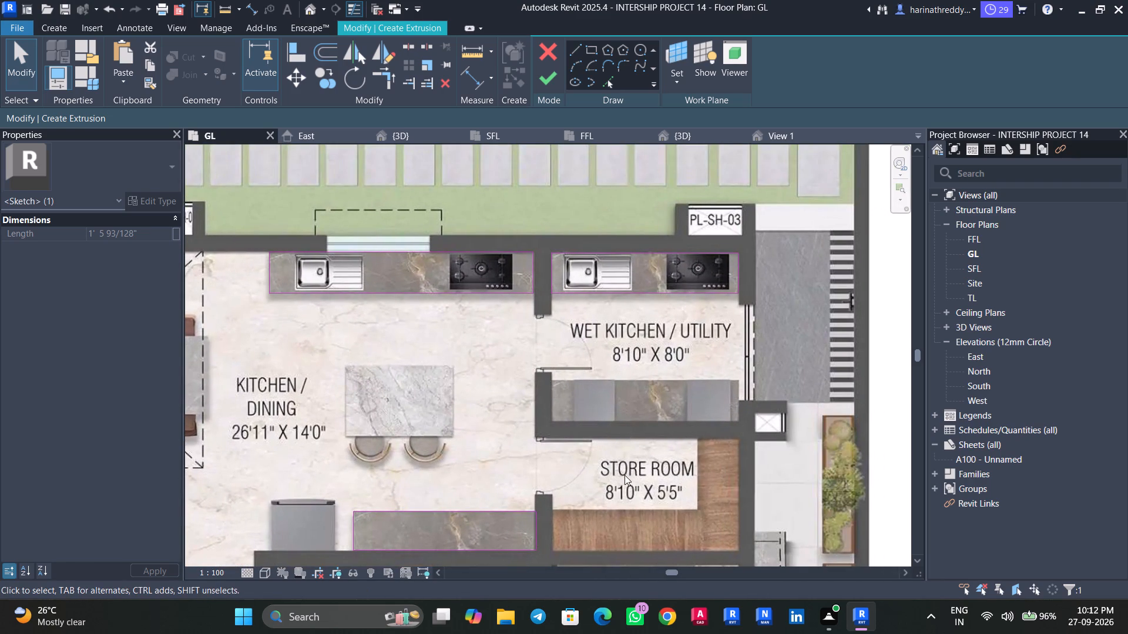
middle_drag(625, 475, 617, 444)
scroll(603, 472, up, 3)
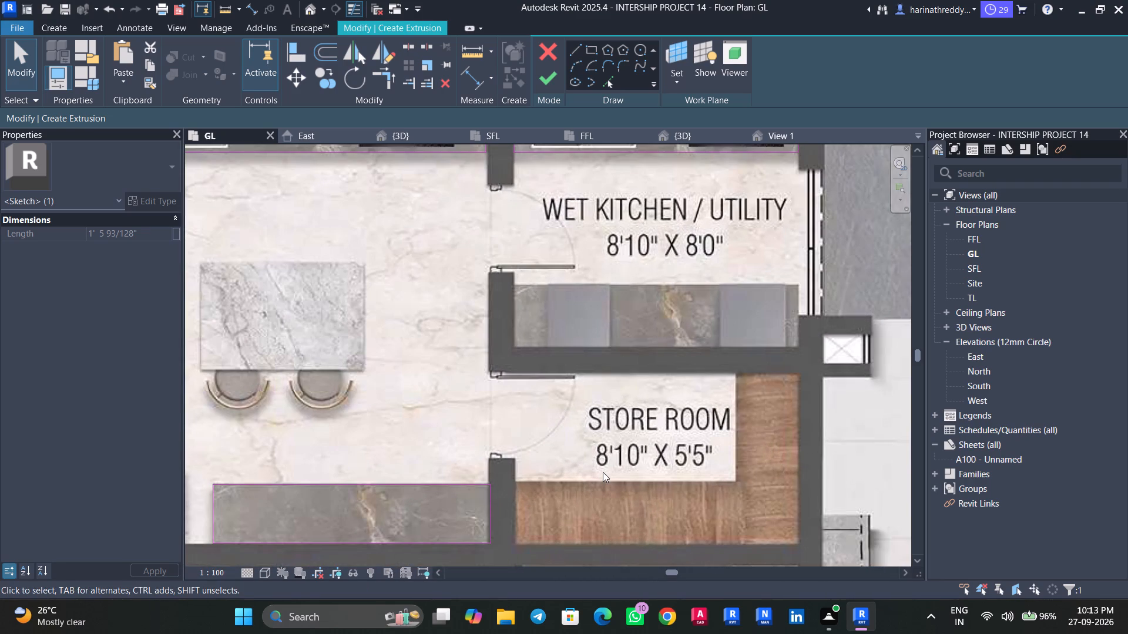
scroll(603, 472, down, 2)
scroll(603, 472, up, 1)
scroll(603, 472, down, 3)
middle_drag(603, 472, 617, 278)
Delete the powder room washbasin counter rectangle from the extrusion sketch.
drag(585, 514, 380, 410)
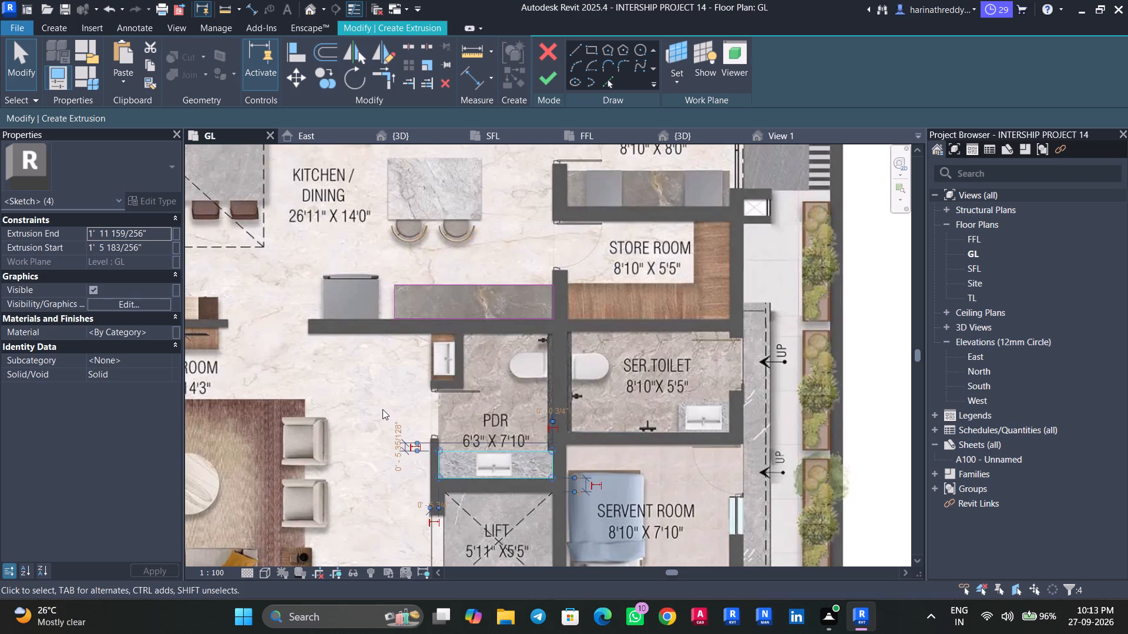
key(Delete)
Set the kitchen counter extrusion's start to 4' and its end to 4.25', and finish the sketch.
scroll(484, 421, down, 3)
middle_drag(484, 421, 519, 363)
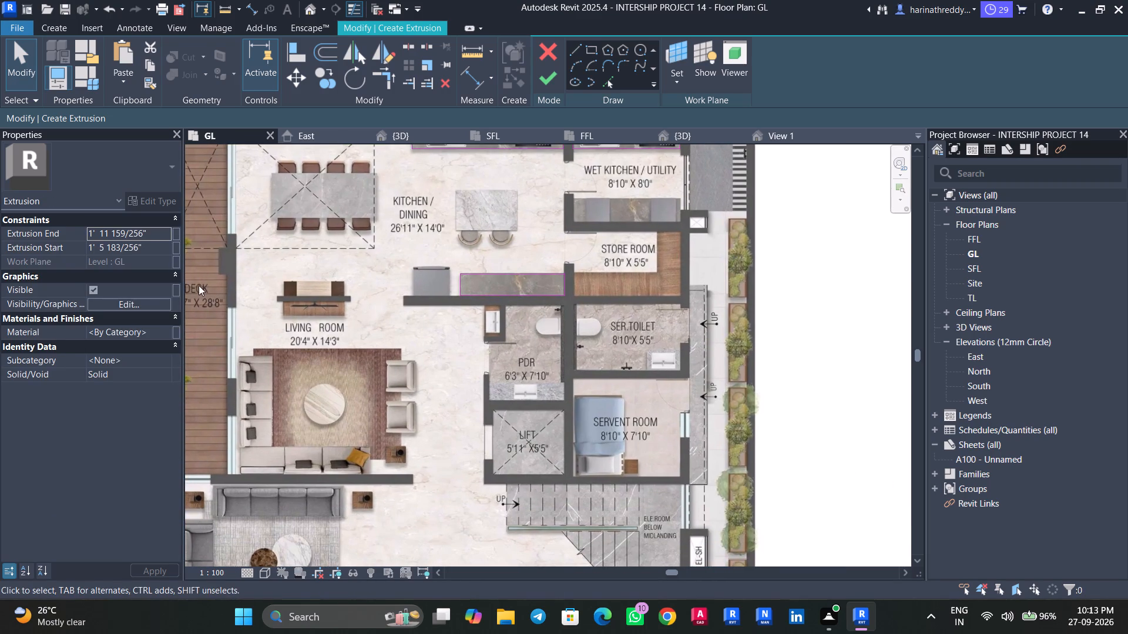
click(156, 248)
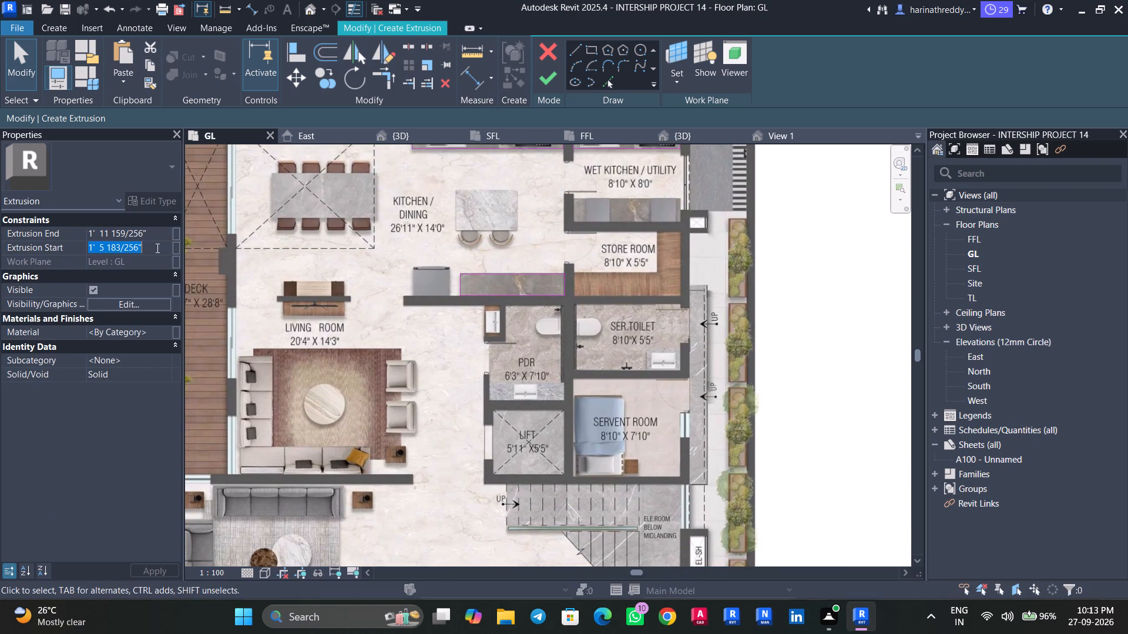
text(4')
key(Return)
click(159, 229)
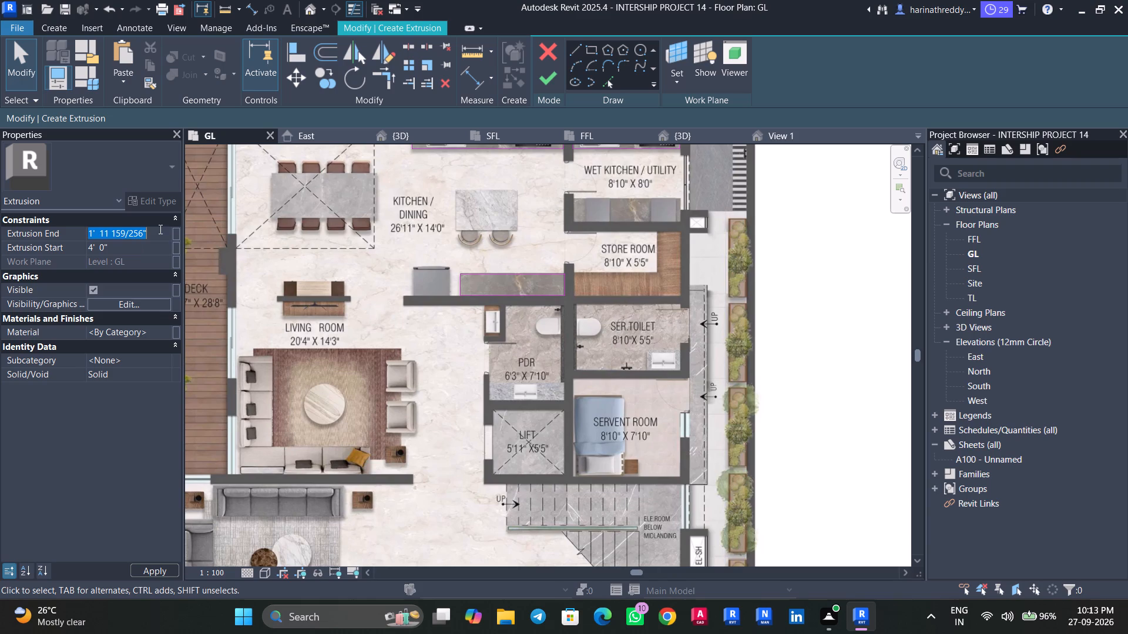
text(4.25')
key(Return)
click(549, 81)
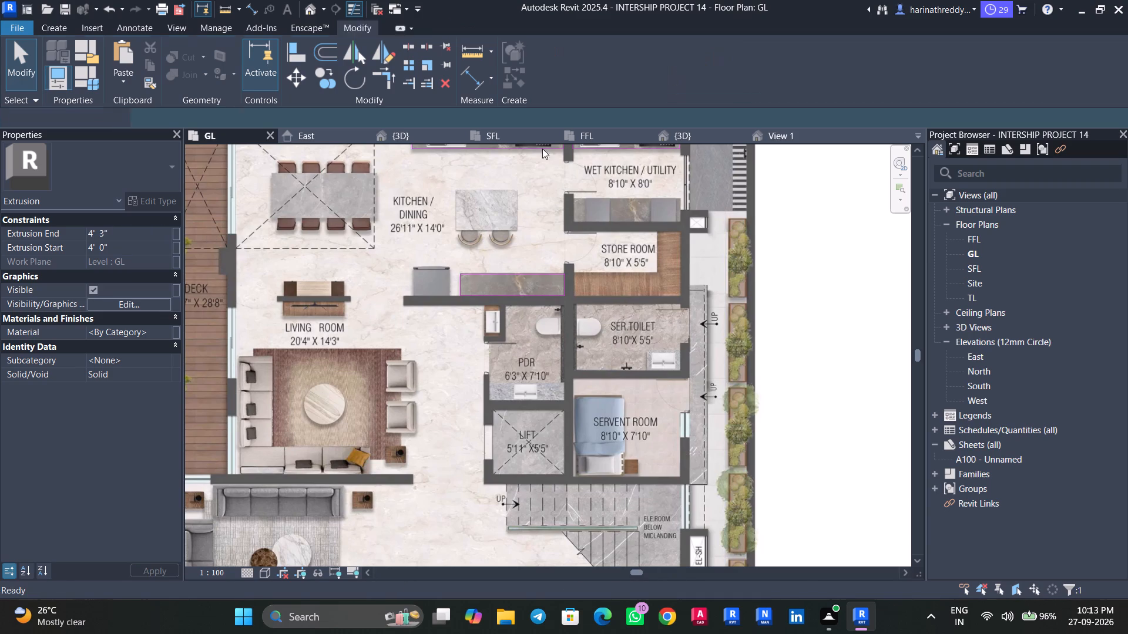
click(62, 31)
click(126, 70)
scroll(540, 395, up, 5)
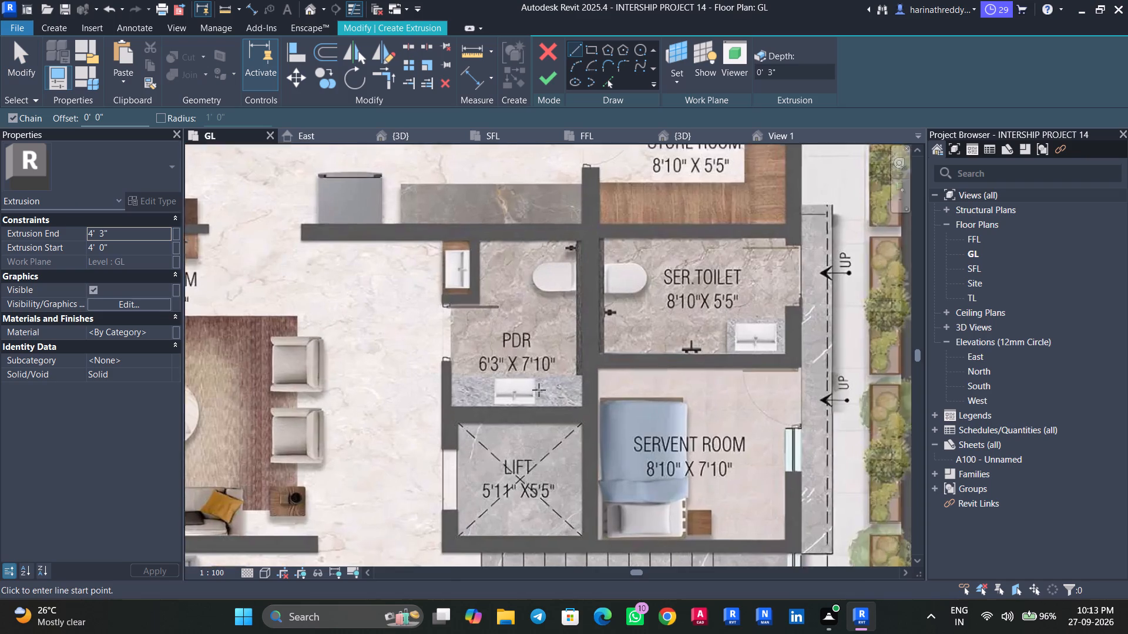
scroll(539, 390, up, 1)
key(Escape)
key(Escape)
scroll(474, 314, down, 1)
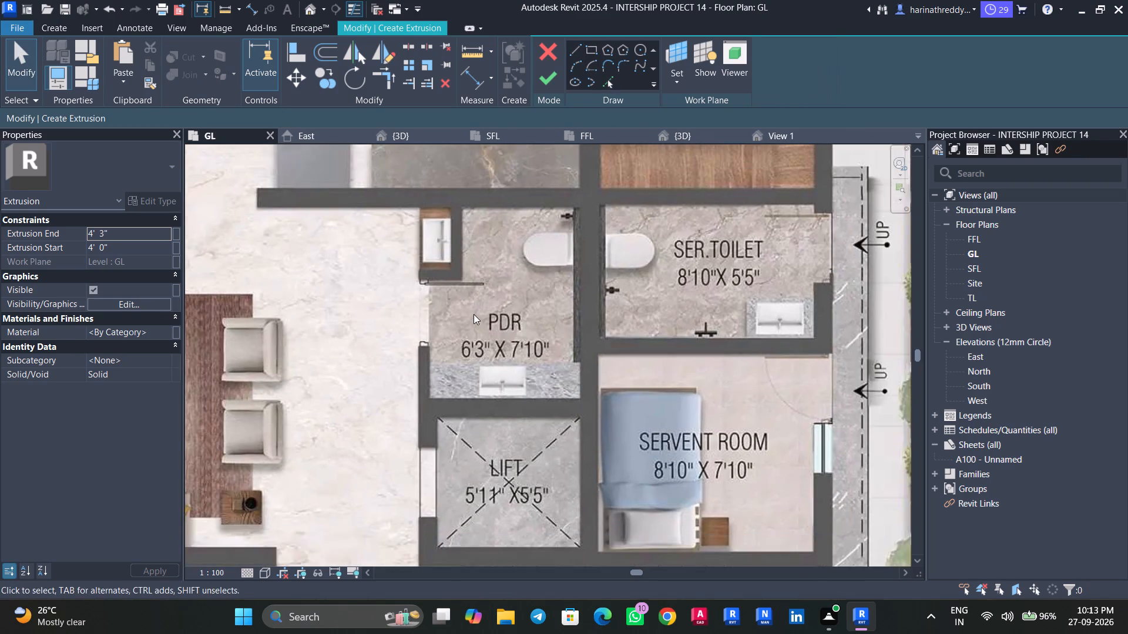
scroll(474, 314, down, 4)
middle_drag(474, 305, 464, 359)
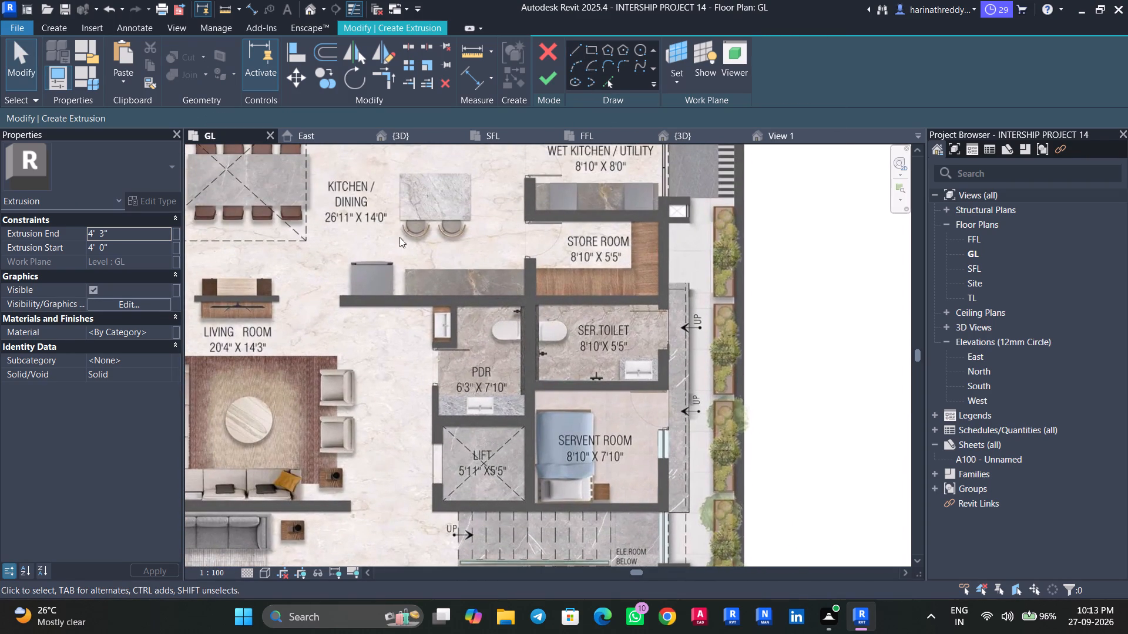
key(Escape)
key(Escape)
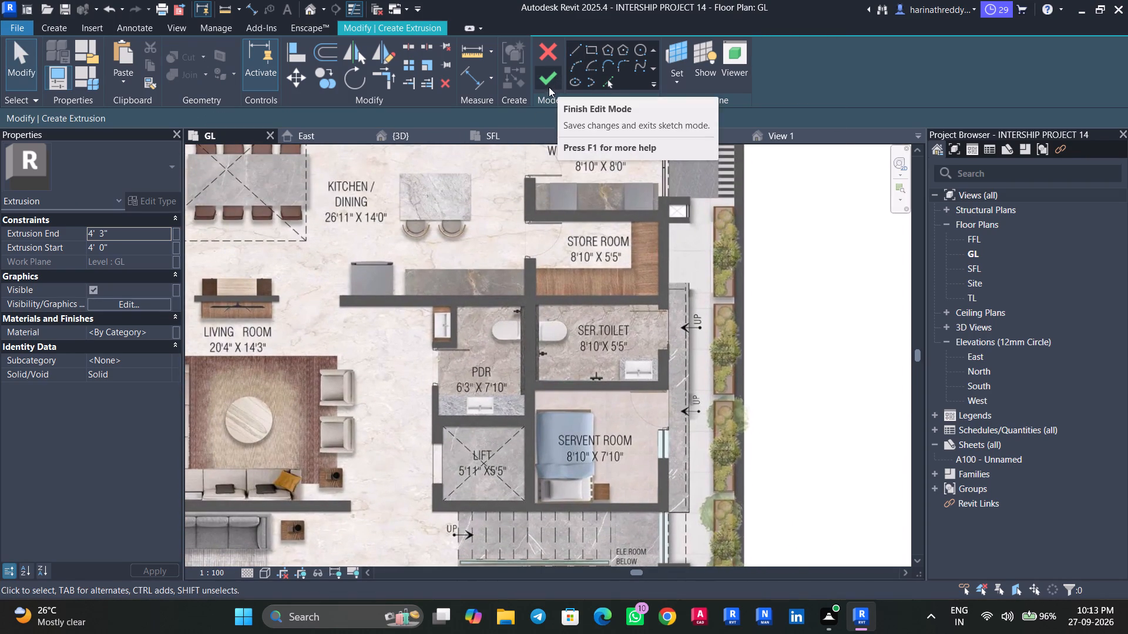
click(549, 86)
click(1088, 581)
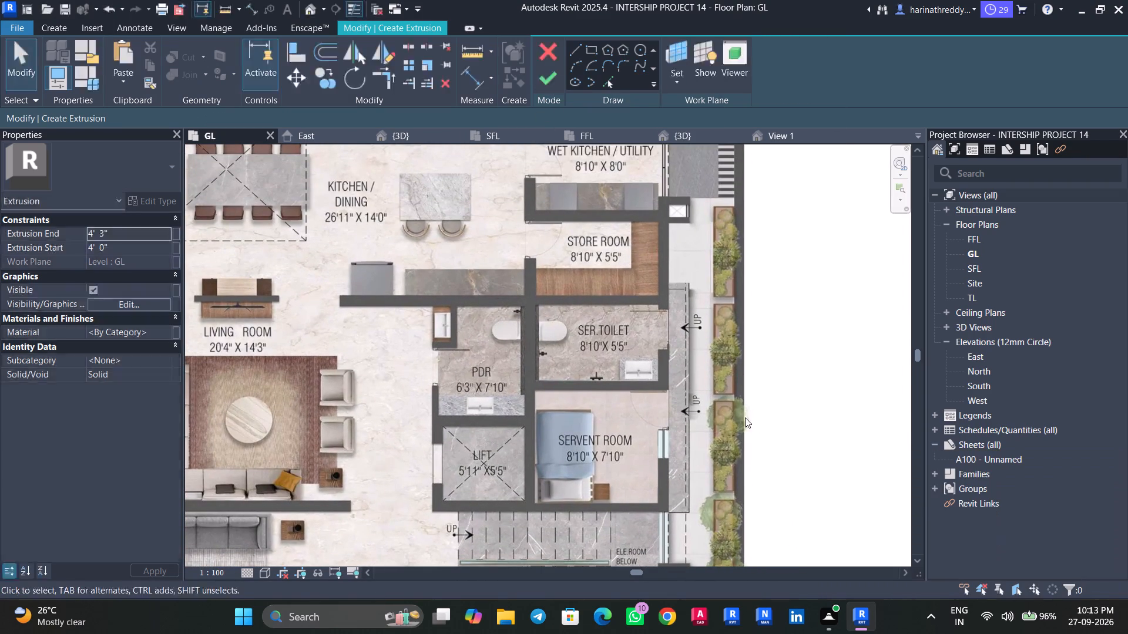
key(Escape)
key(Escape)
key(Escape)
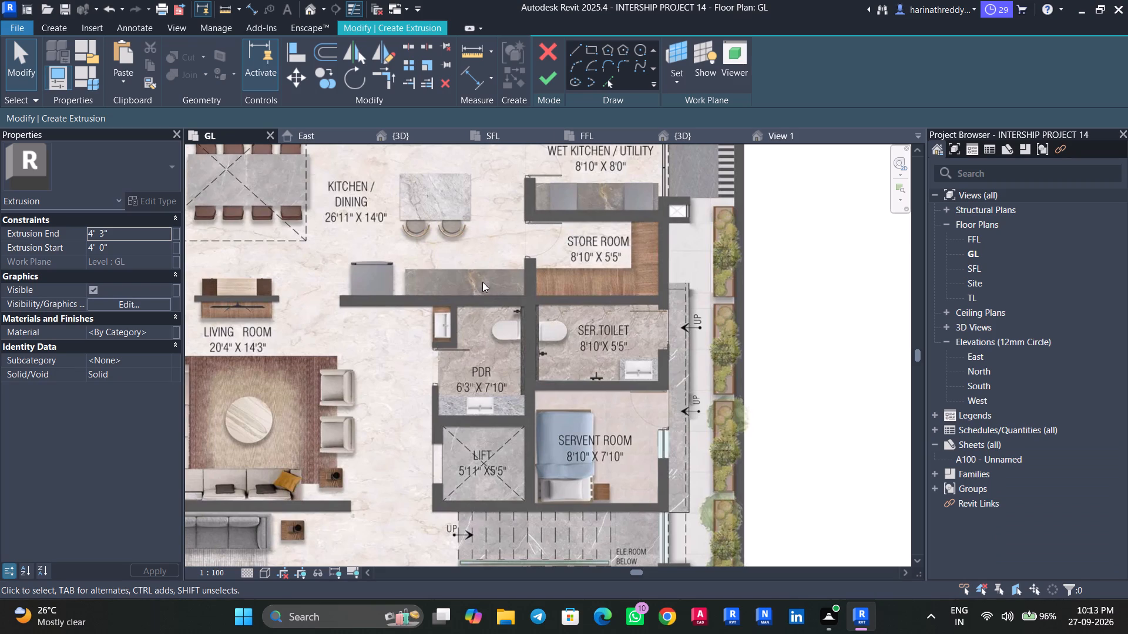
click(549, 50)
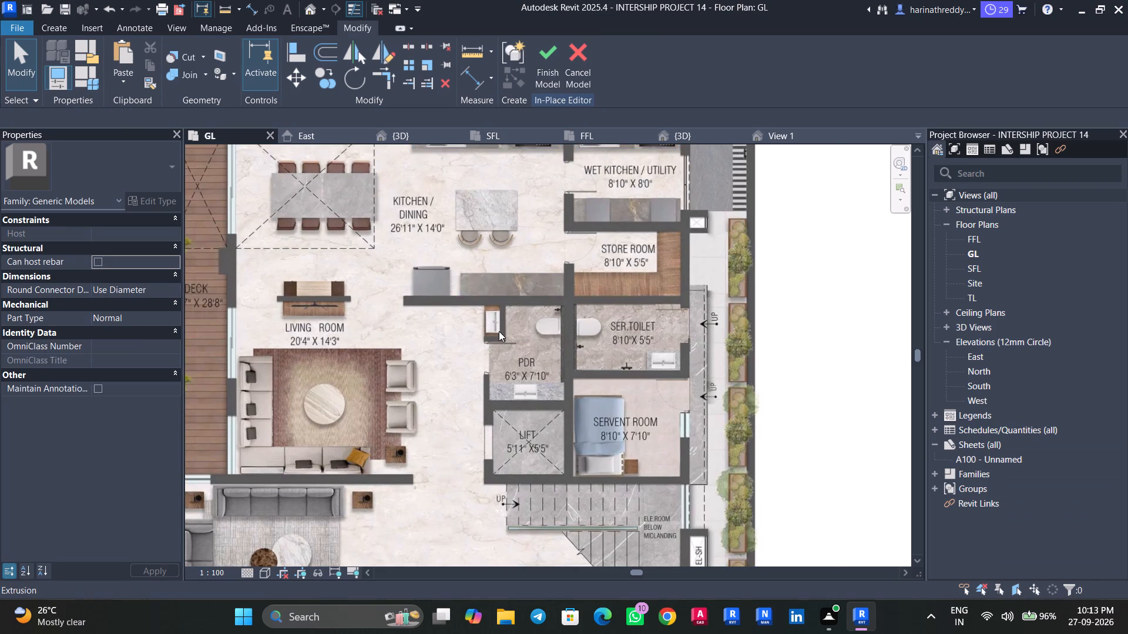
Finish the in-place model containing the kitchen counter extrusions.
scroll(501, 328, up, 4)
click(496, 252)
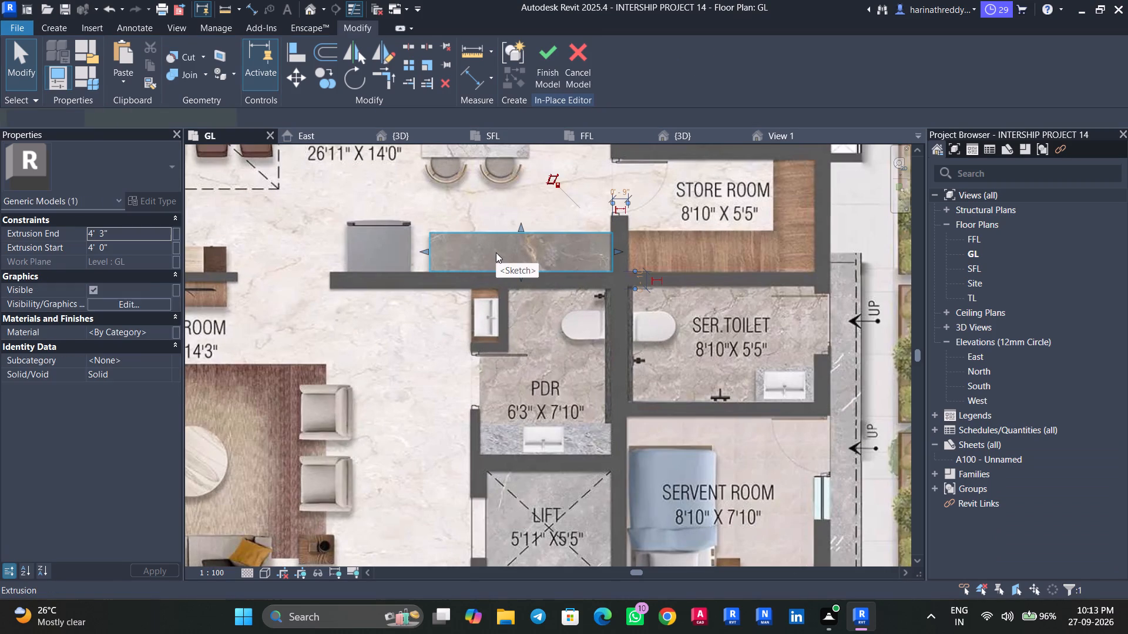
key(Escape)
click(495, 245)
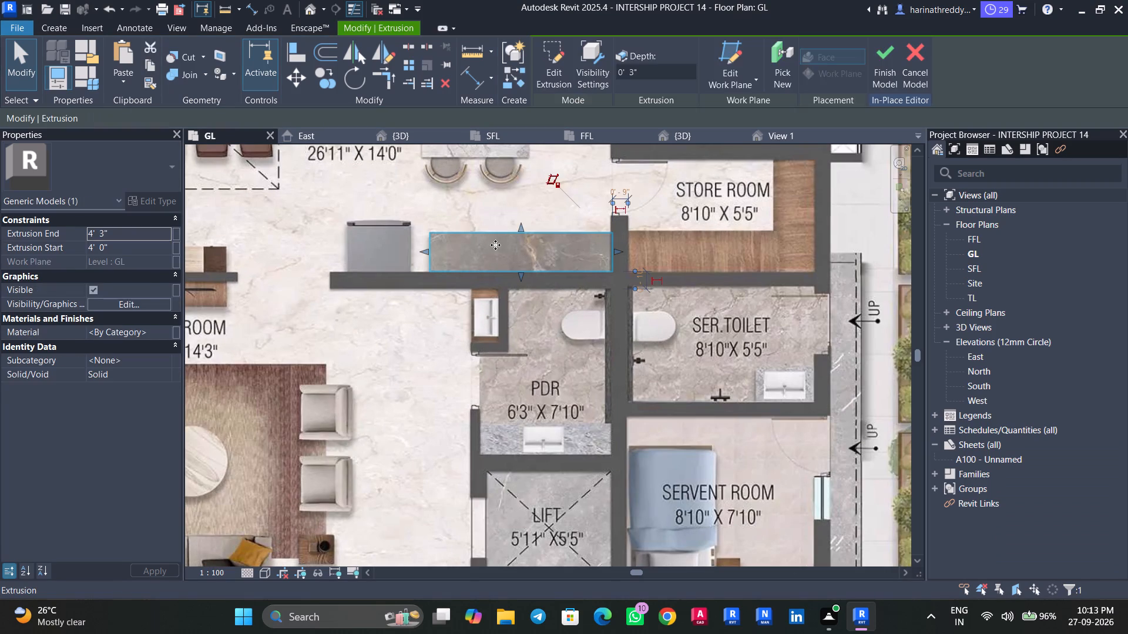
key(Escape)
key(Escape)
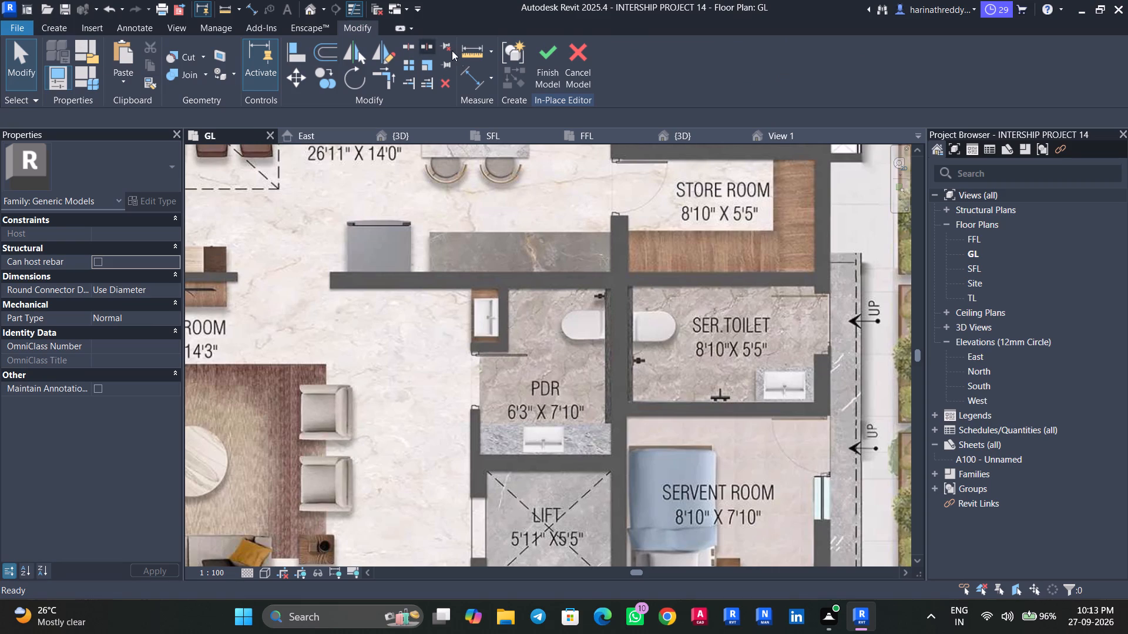
click(534, 73)
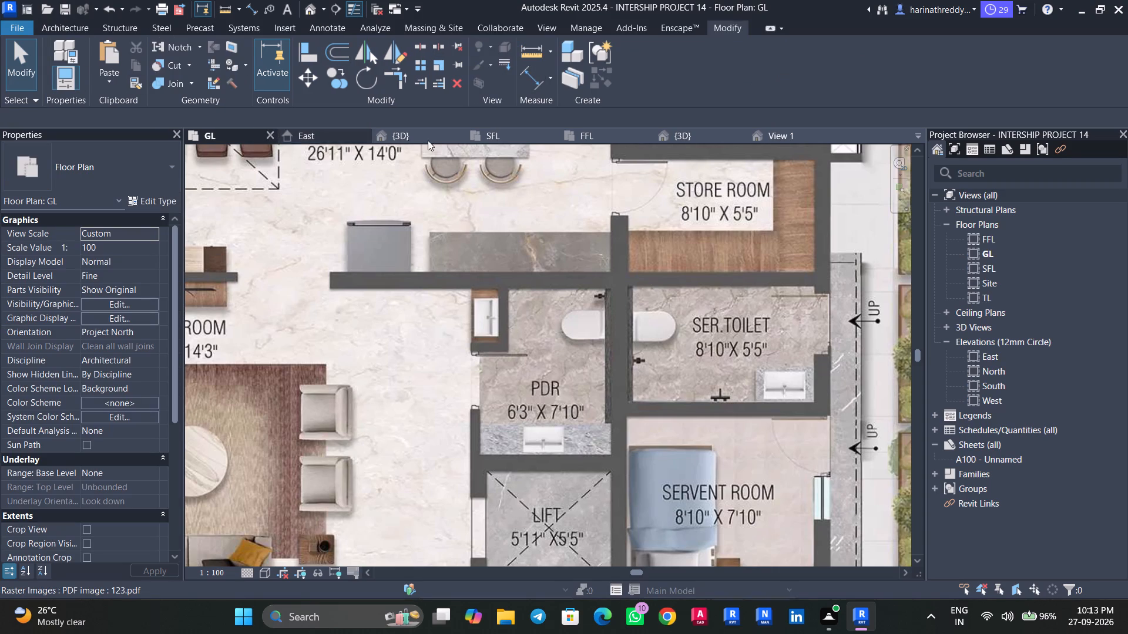
Inspect the kitchen counter slabs against the ground floor walls in the 3D view.
click(429, 137)
shift+middle_drag(381, 369, 418, 420)
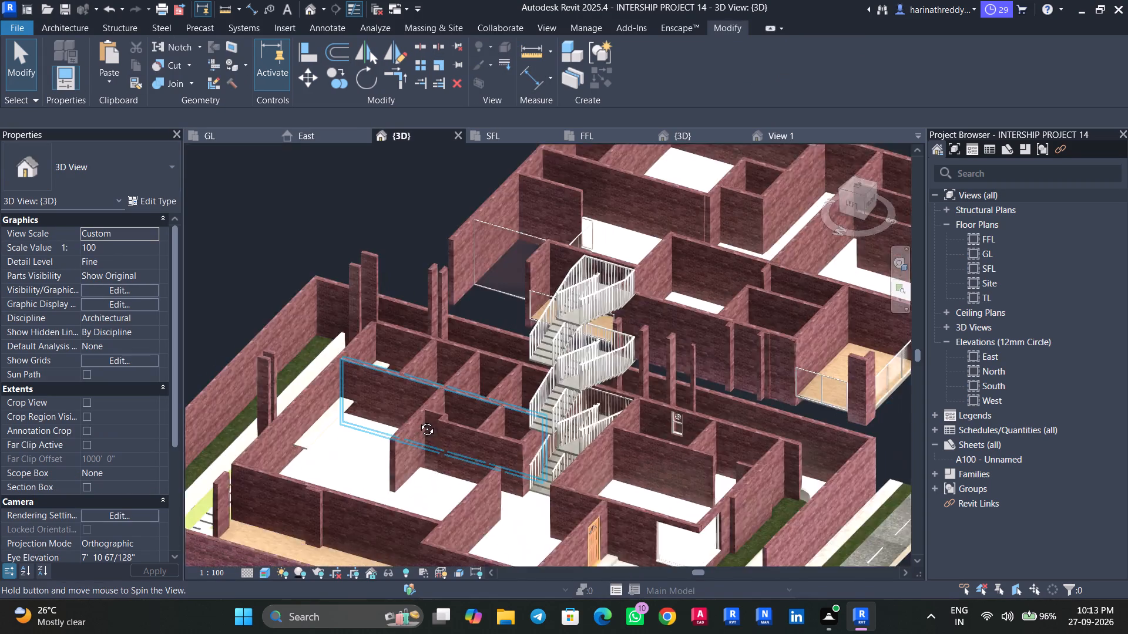
shift+middle_drag(418, 420, 504, 565)
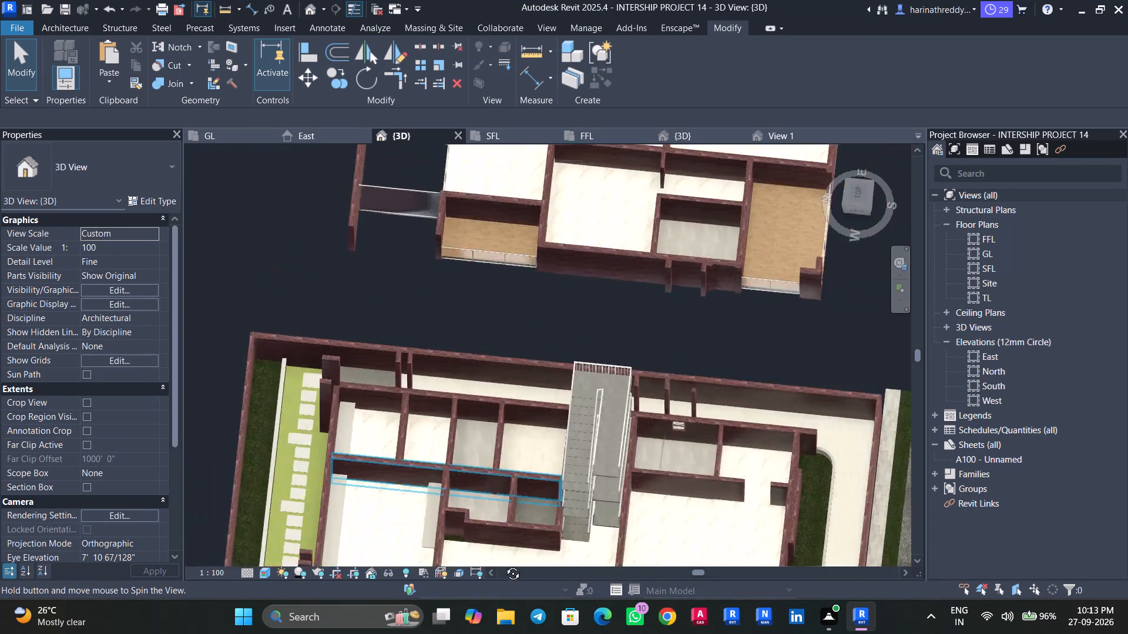
shift+middle_drag(504, 565, 515, 564)
scroll(507, 542, up, 1)
middle_drag(505, 540, 434, 279)
scroll(406, 342, down, 1)
scroll(406, 342, up, 10)
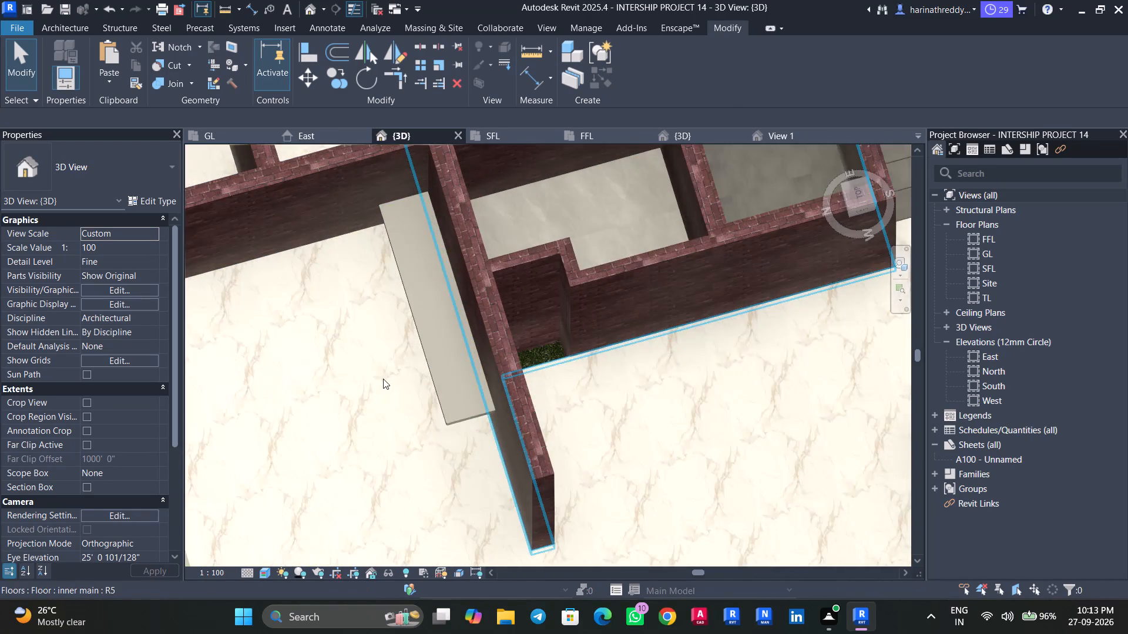
scroll(383, 379, up, 3)
shift+middle_drag(383, 379, 439, 308)
middle_drag(579, 452, 295, 238)
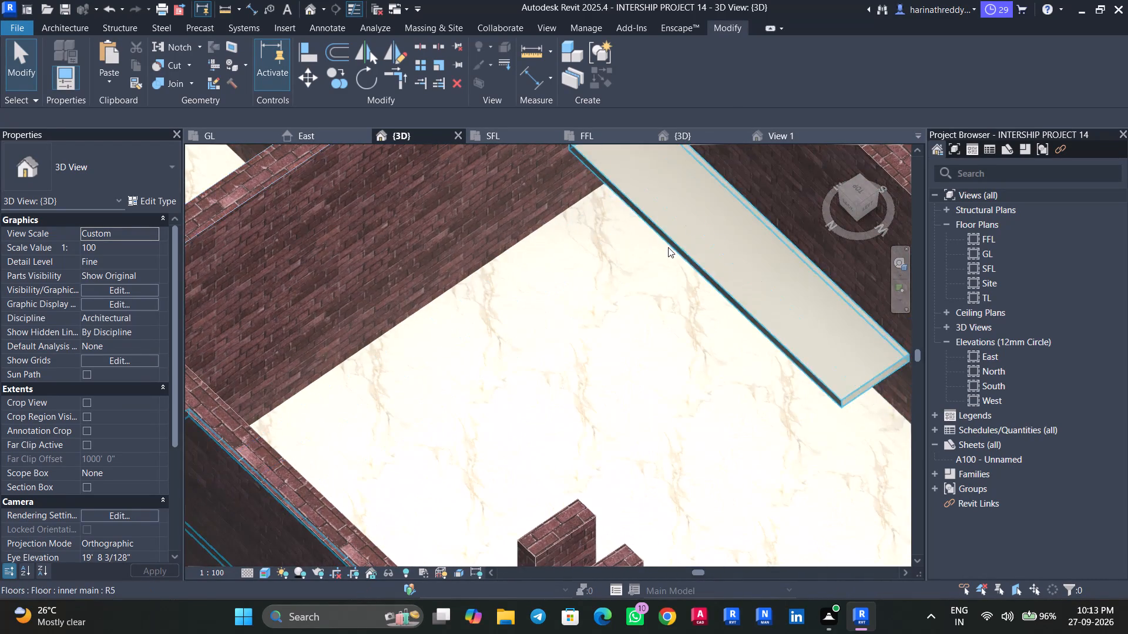
click(668, 247)
scroll(580, 278, down, 4)
scroll(580, 276, up, 1)
scroll(580, 276, down, 1)
scroll(580, 276, up, 1)
shift+middle_drag(578, 276, 459, 319)
scroll(459, 316, down, 5)
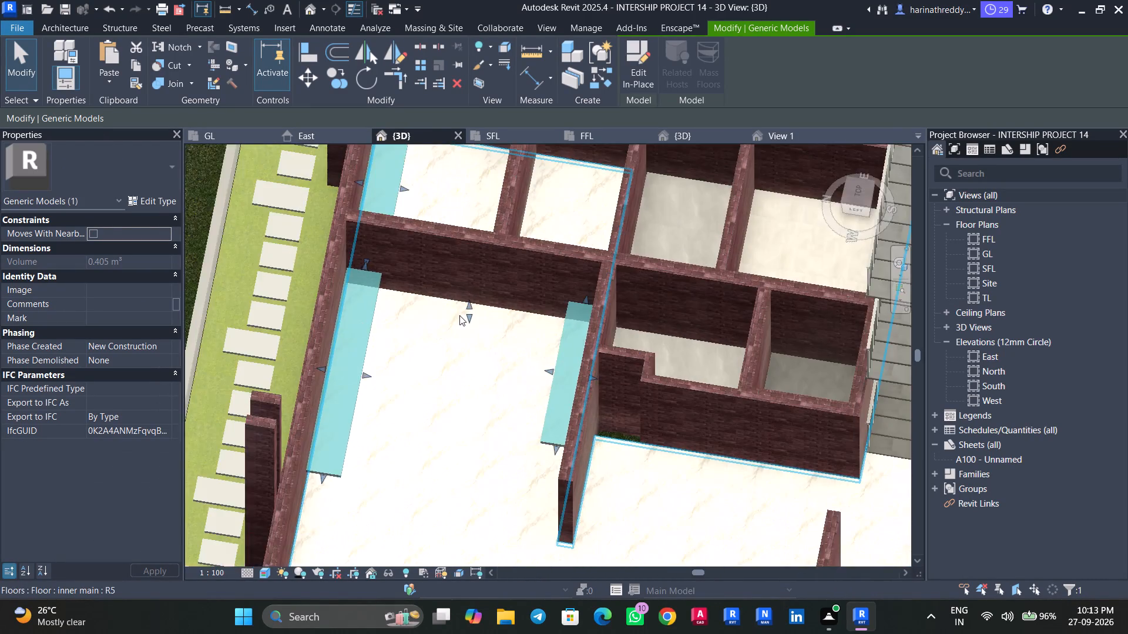
shift+middle_drag(459, 316, 404, 160)
scroll(320, 326, up, 10)
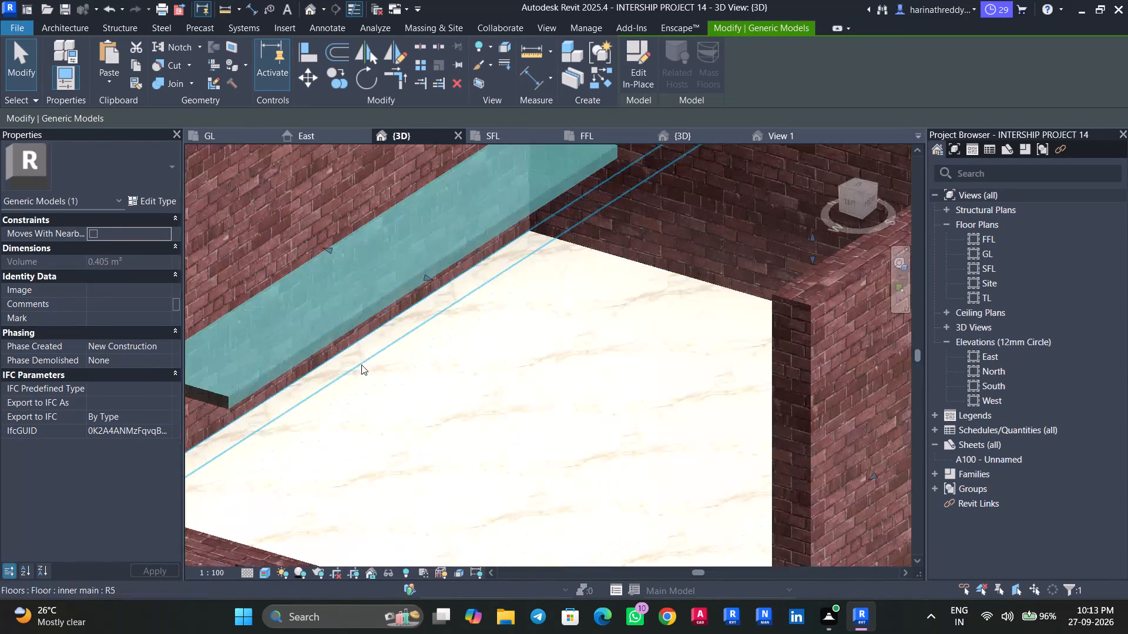
shift+middle_drag(372, 373, 384, 396)
scroll(384, 396, down, 2)
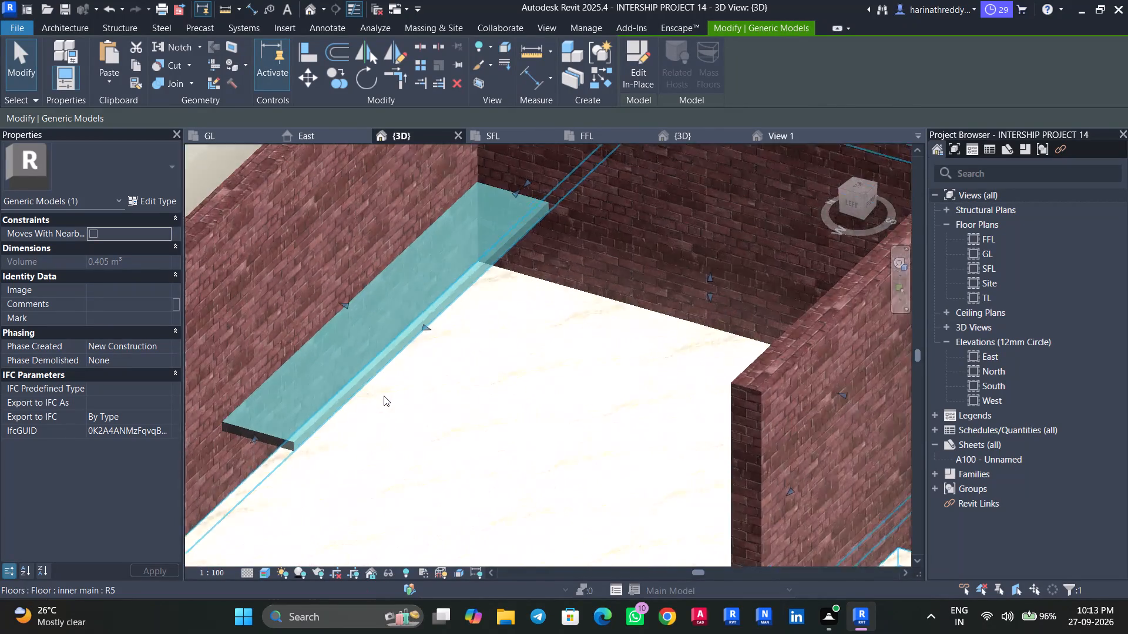
scroll(384, 396, down, 4)
Reopen the counter model for in-place editing and sketch a new extrusion rectangle about 6'3" long over the PDR washbasin counter on plan GL.
click(643, 77)
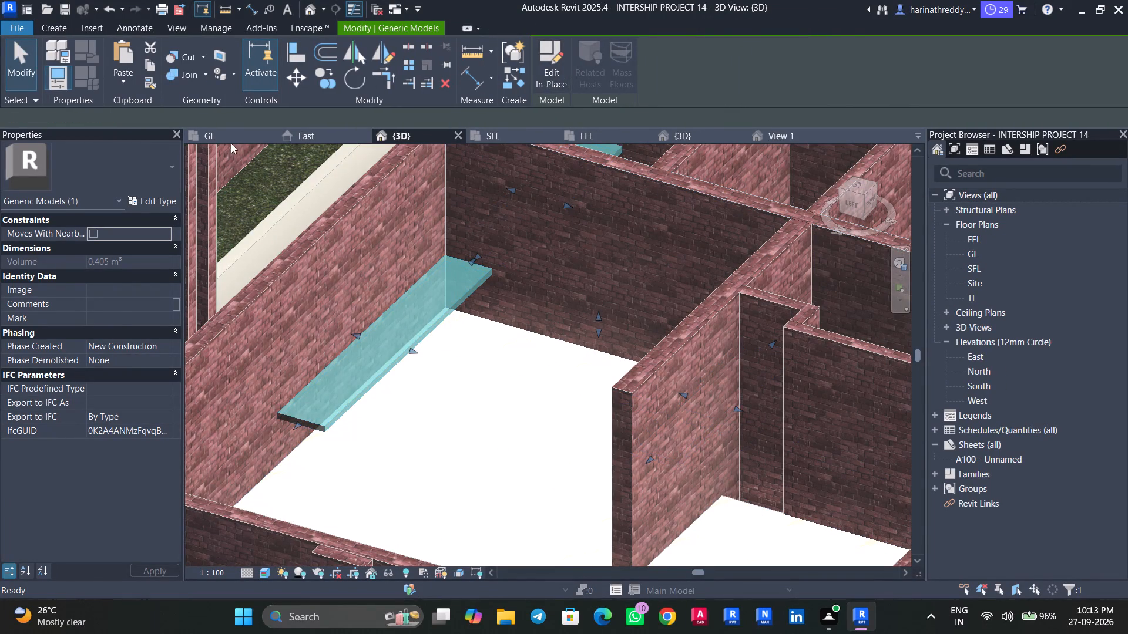
click(221, 139)
scroll(418, 315, down, 4)
scroll(424, 312, up, 6)
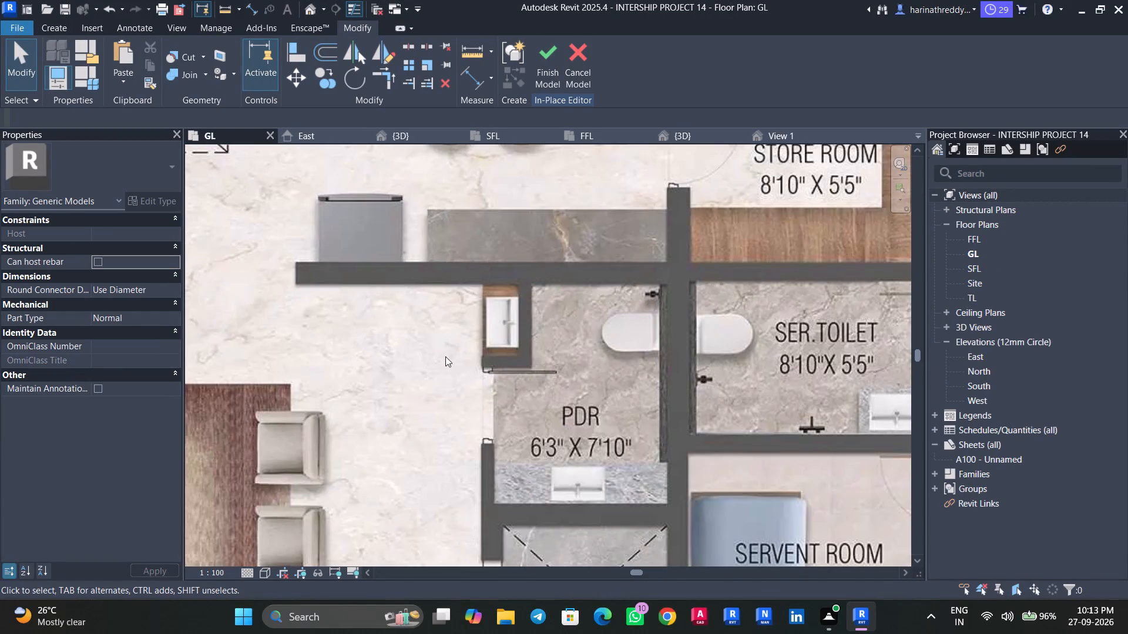
click(66, 27)
click(117, 73)
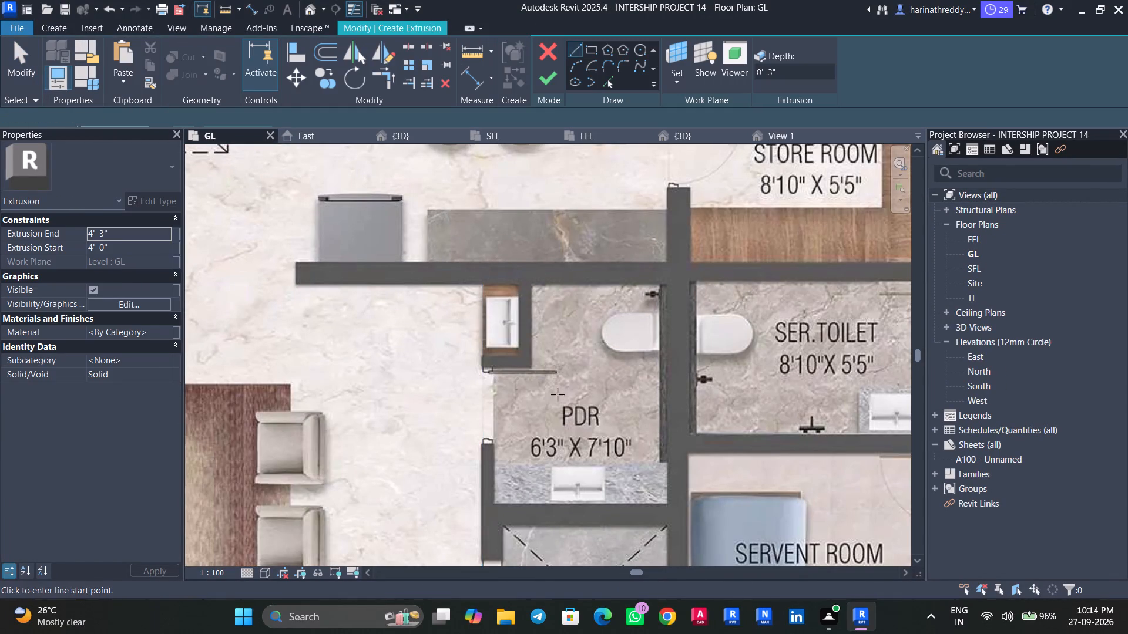
scroll(560, 401, up, 1)
middle_drag(555, 392, 510, 250)
click(597, 48)
scroll(616, 373, up, 5)
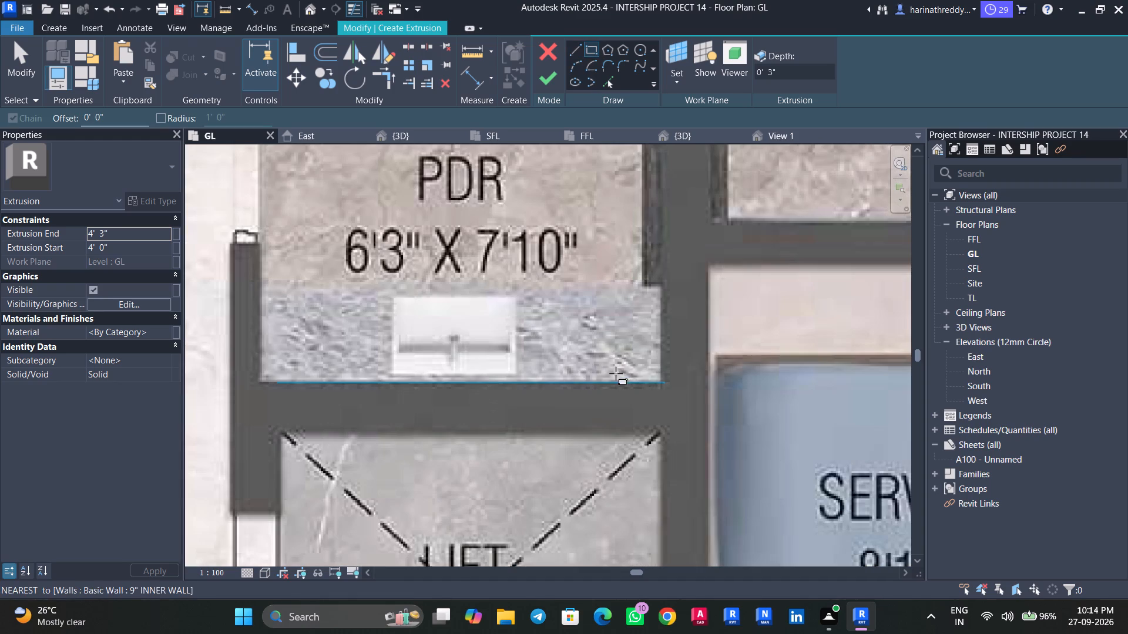
click(661, 382)
scroll(248, 301, up, 4)
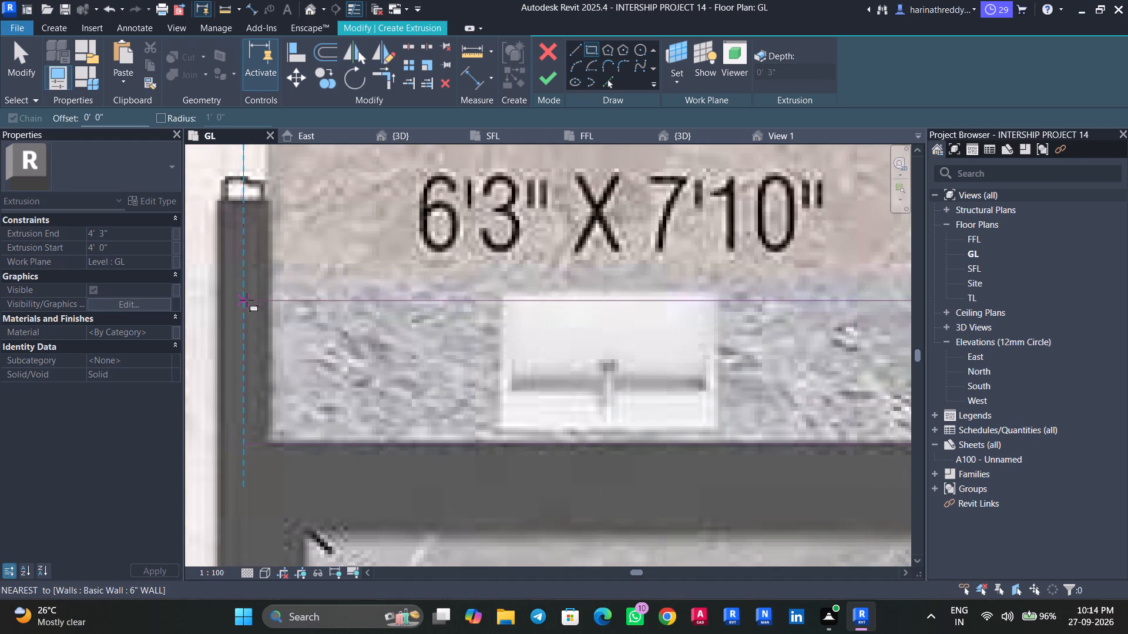
click(272, 266)
key(Escape)
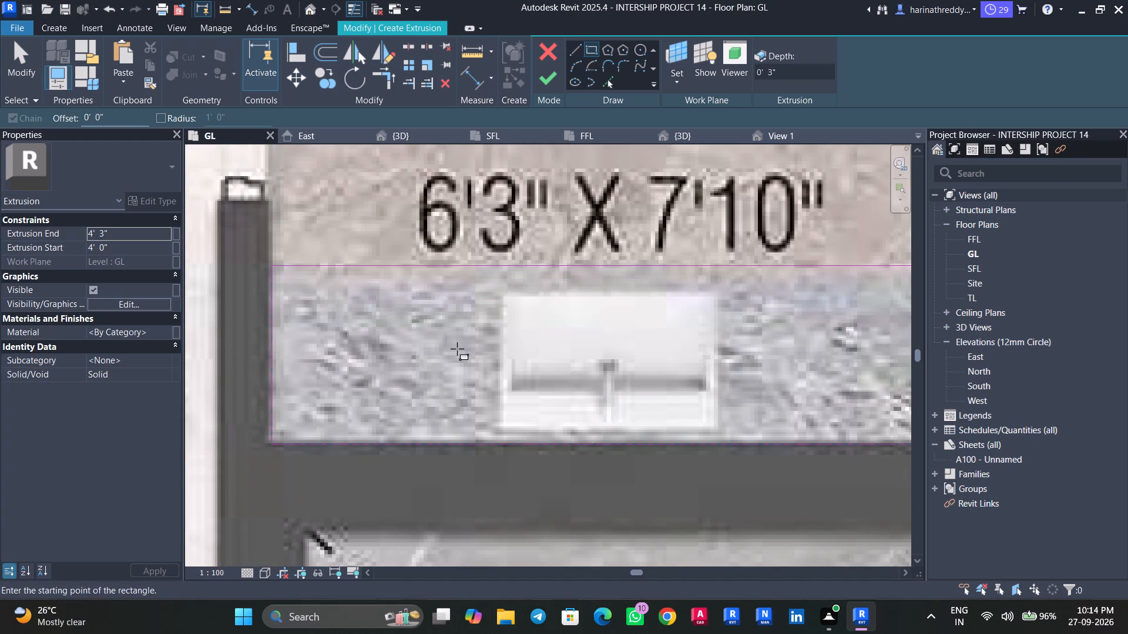
Nudge the rectangle's room-side long edge toward the basin to match the reference counter, making it about 1'6" deep.
key(Escape)
scroll(471, 350, down, 3)
middle_drag(466, 346, 254, 346)
scroll(474, 286, up, 4)
click(480, 298)
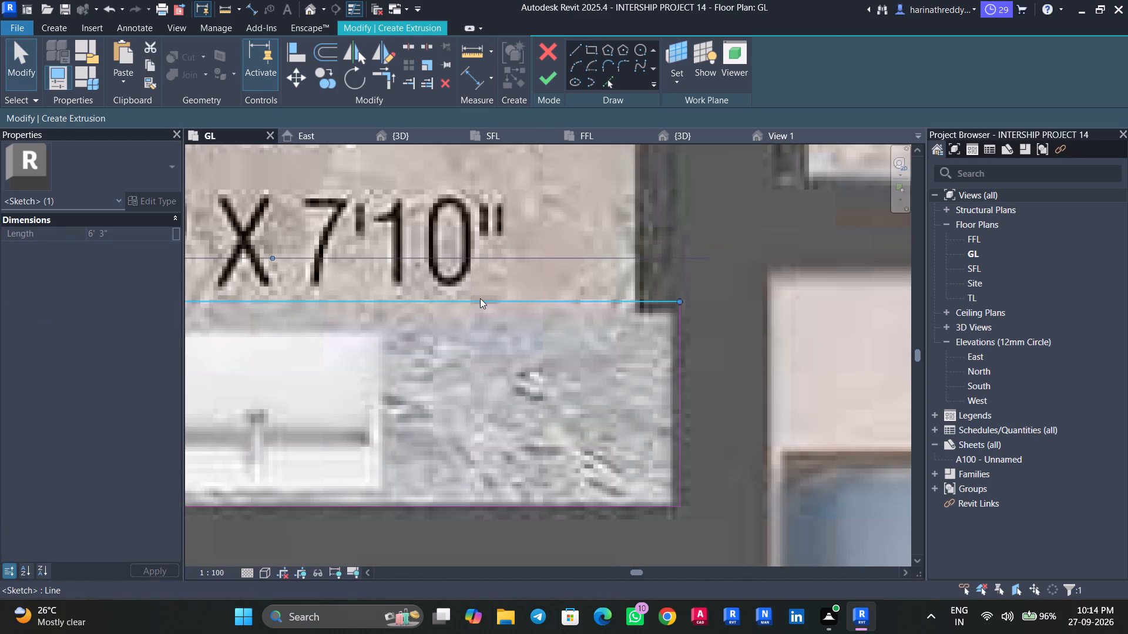
key(Down)
key(Down)
key(Down)
key(Down)
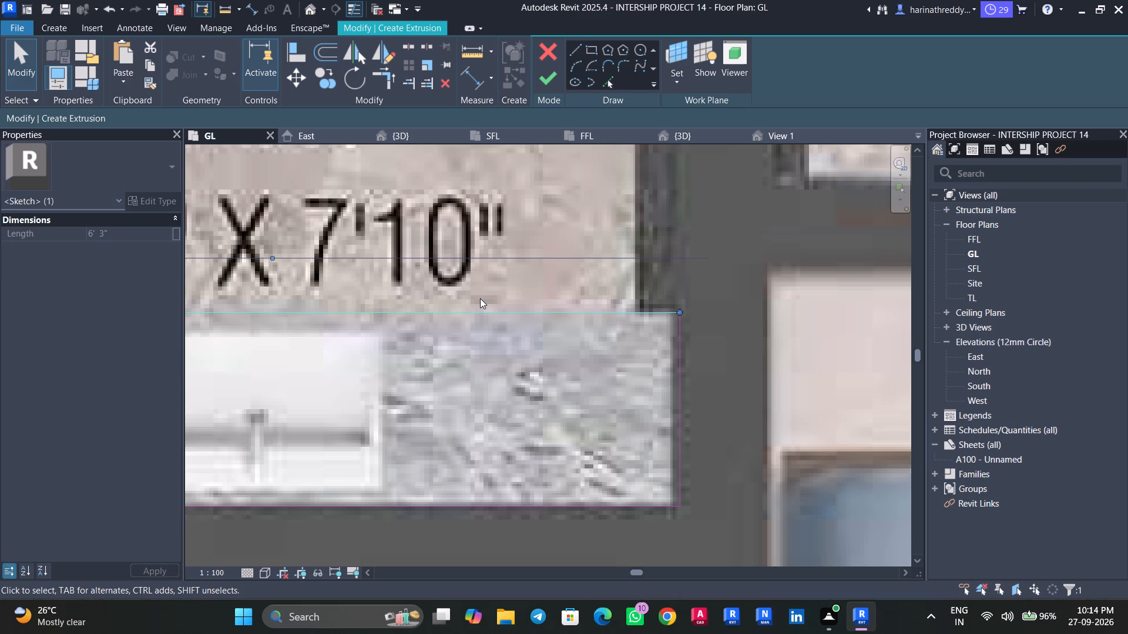
key(Escape)
Nudge the rectangle's end edge on the servant room side inward by about 3/4" to match the reference counter.
click(681, 434)
key(Left)
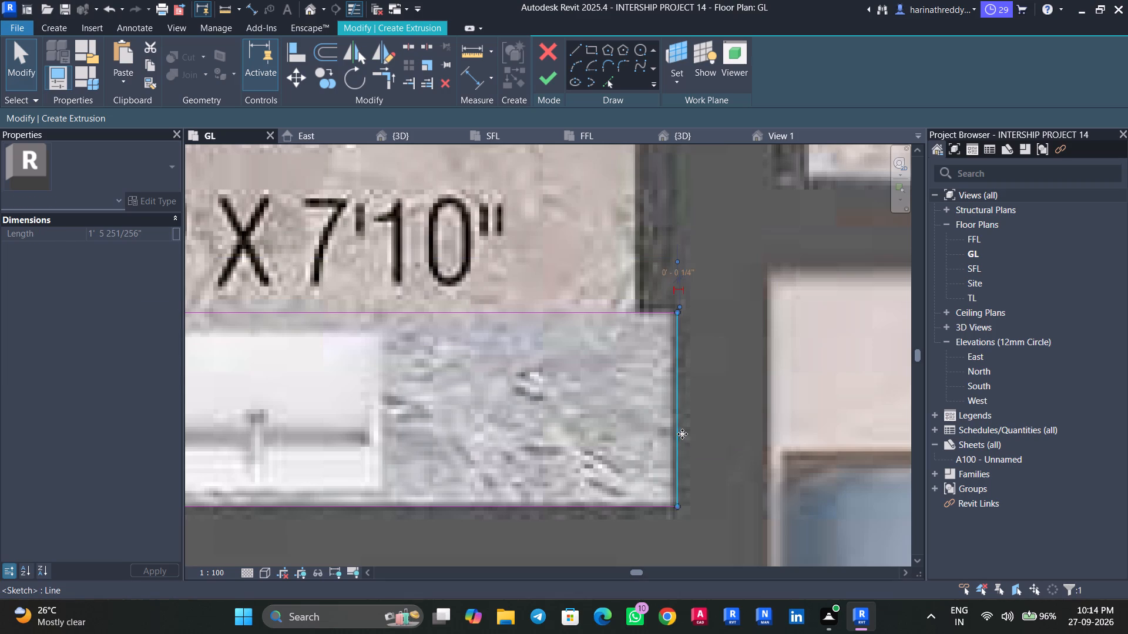
key(Left)
key(Left)
key(Left)
key(Left)
key(Left)
key(Left)
key(Left)
key(Left)
key(Left)
key(Right)
key(Right)
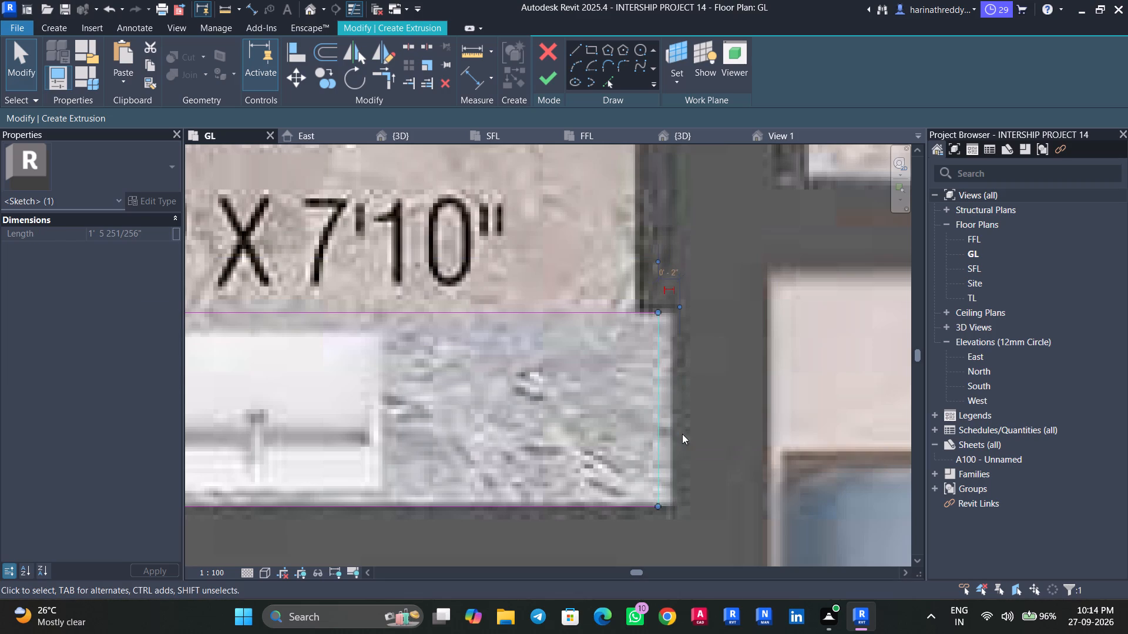
key(Right)
key(Right)
key(Right)
key(Right)
key(Right)
key(Escape)
key(Escape)
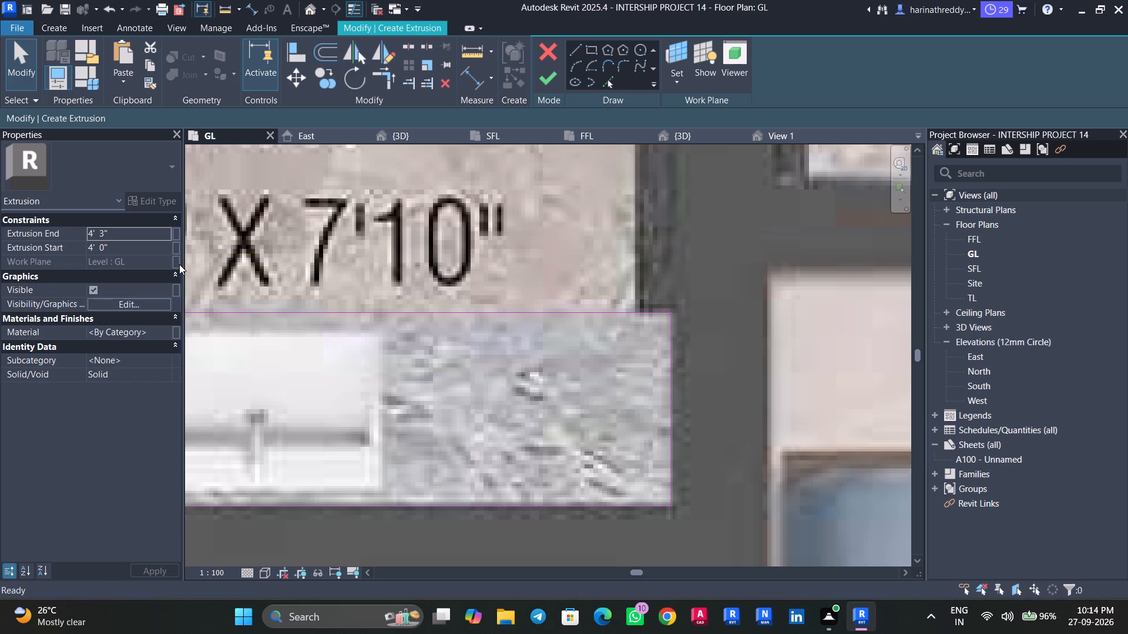
Finish the PDR washbasin counter sketch and complete the in-place model.
click(555, 82)
scroll(572, 337, down, 3)
scroll(572, 339, up, 1)
scroll(572, 339, down, 1)
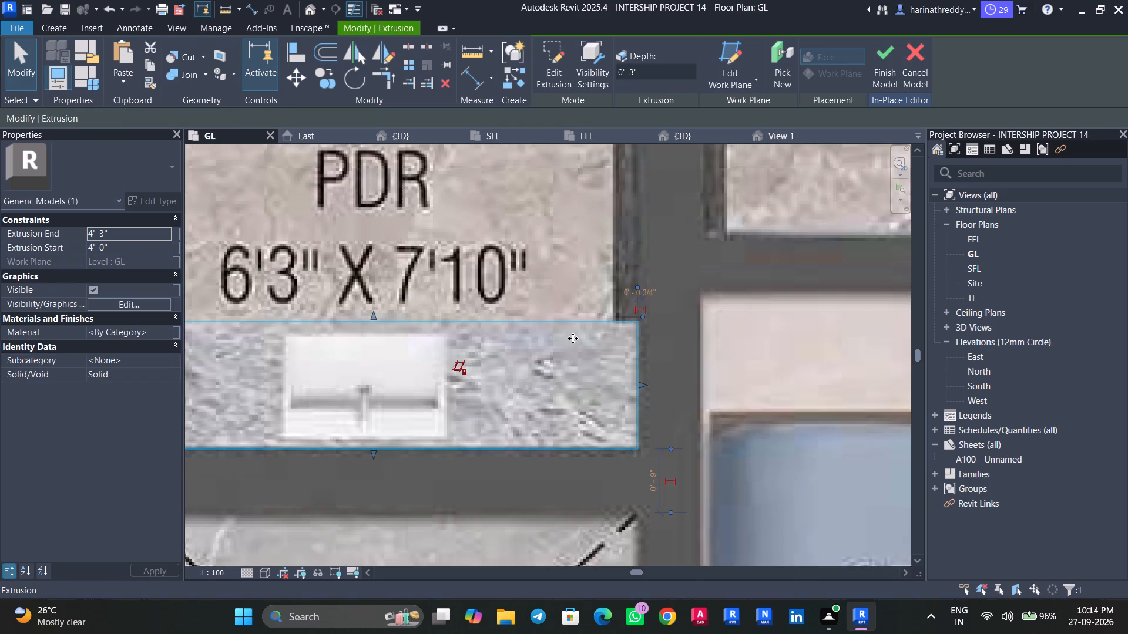
scroll(573, 338, down, 1)
scroll(573, 337, up, 1)
scroll(573, 337, down, 14)
key(Escape)
key(Escape)
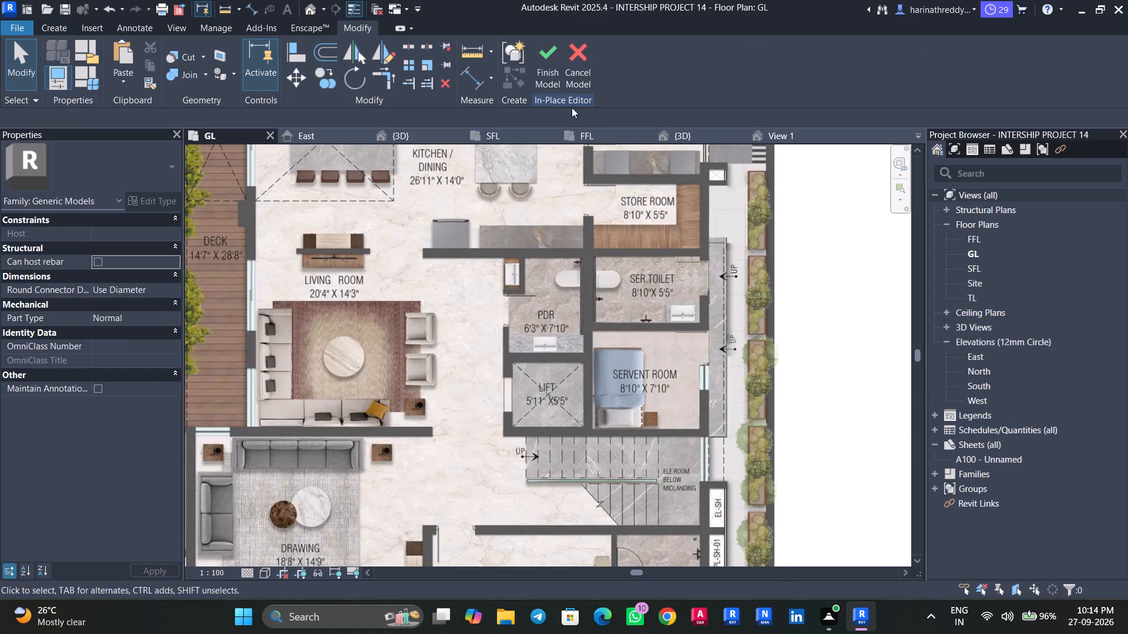
click(549, 81)
Examine the completed ground floor counters and surrounding rooms in the 3D view from several angles.
scroll(562, 328, down, 3)
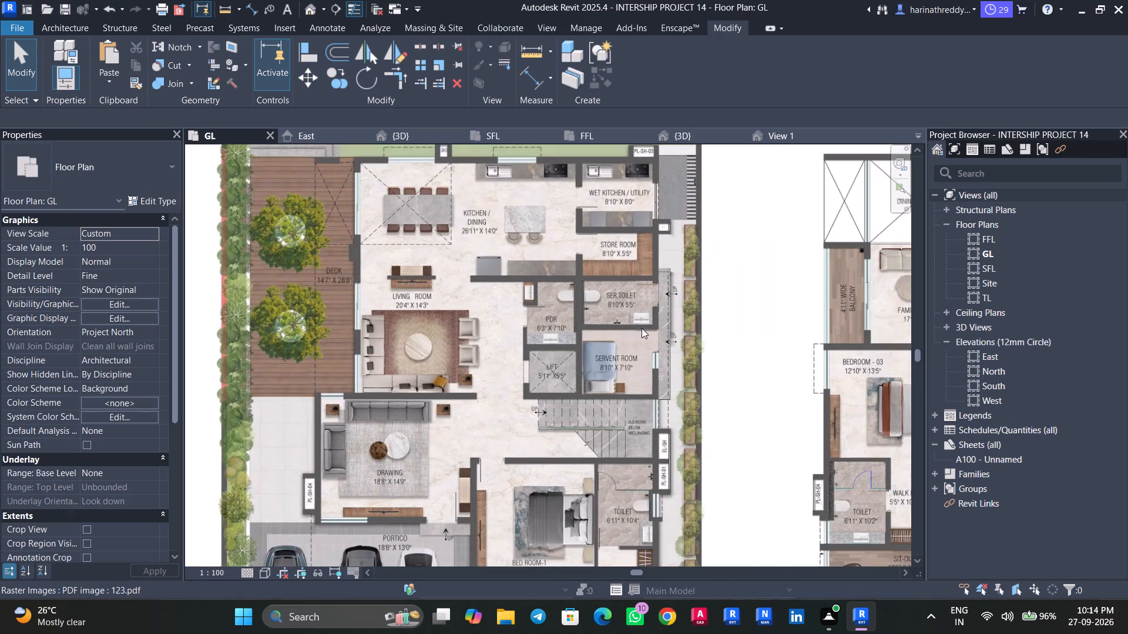
middle_drag(636, 338, 603, 393)
scroll(583, 322, up, 8)
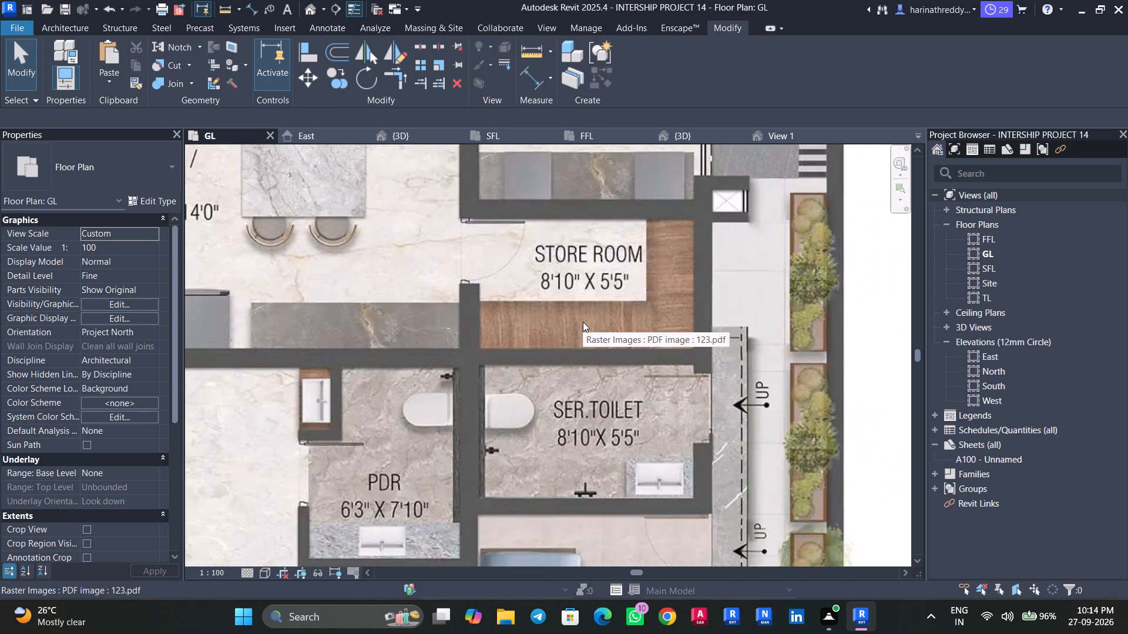
scroll(583, 322, down, 5)
click(399, 137)
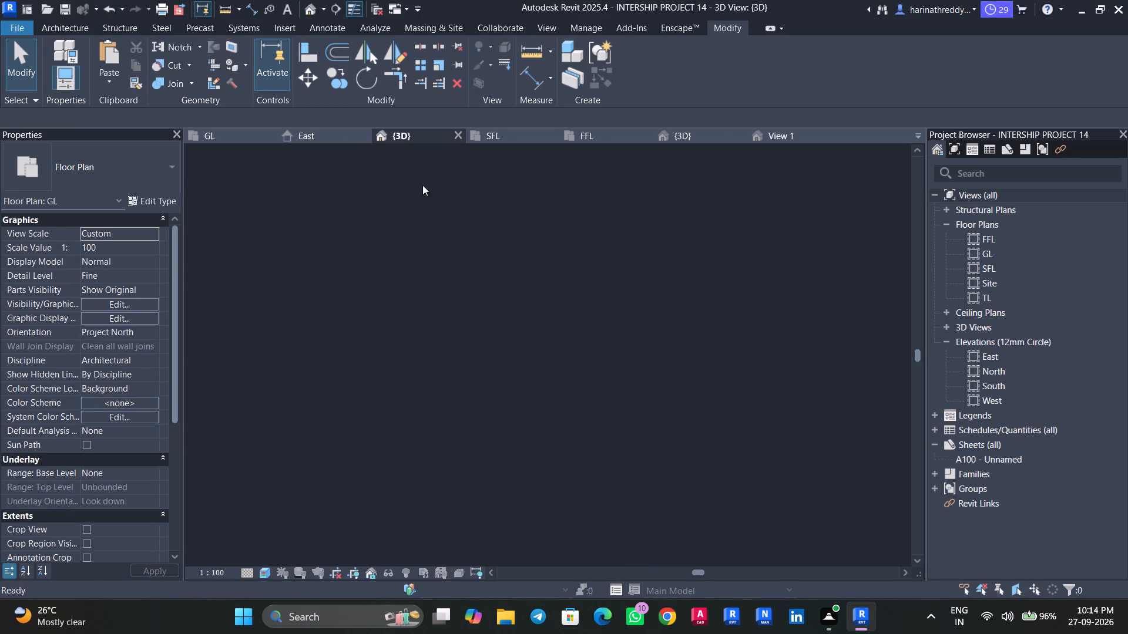
key(Escape)
scroll(535, 382, down, 8)
shift+middle_drag(535, 403, 525, 579)
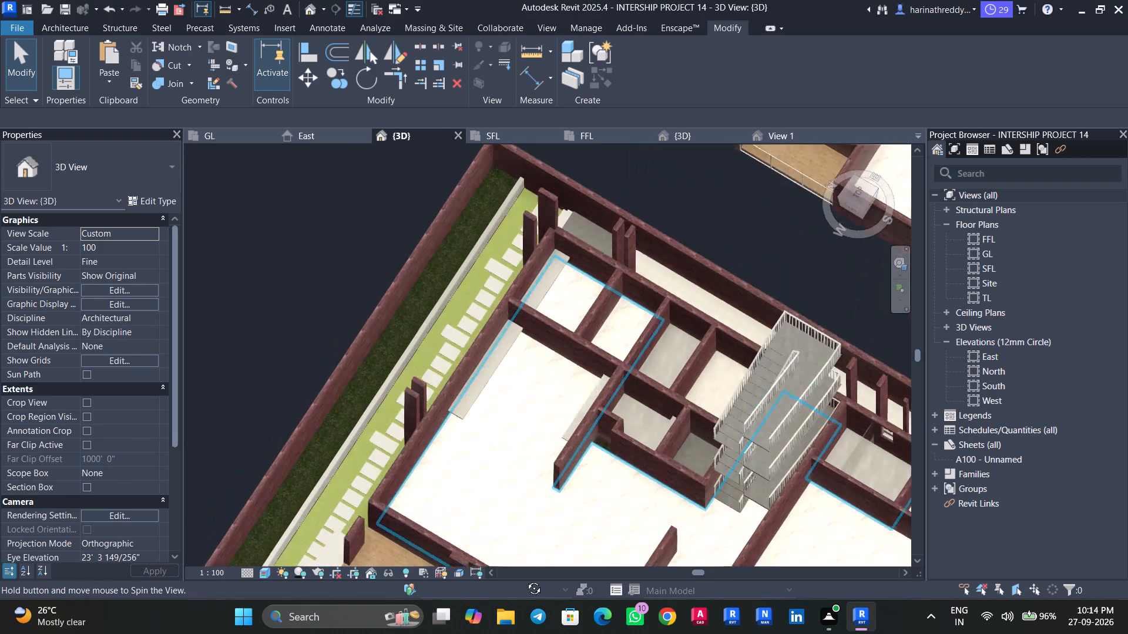
shift+middle_drag(525, 579, 747, 452)
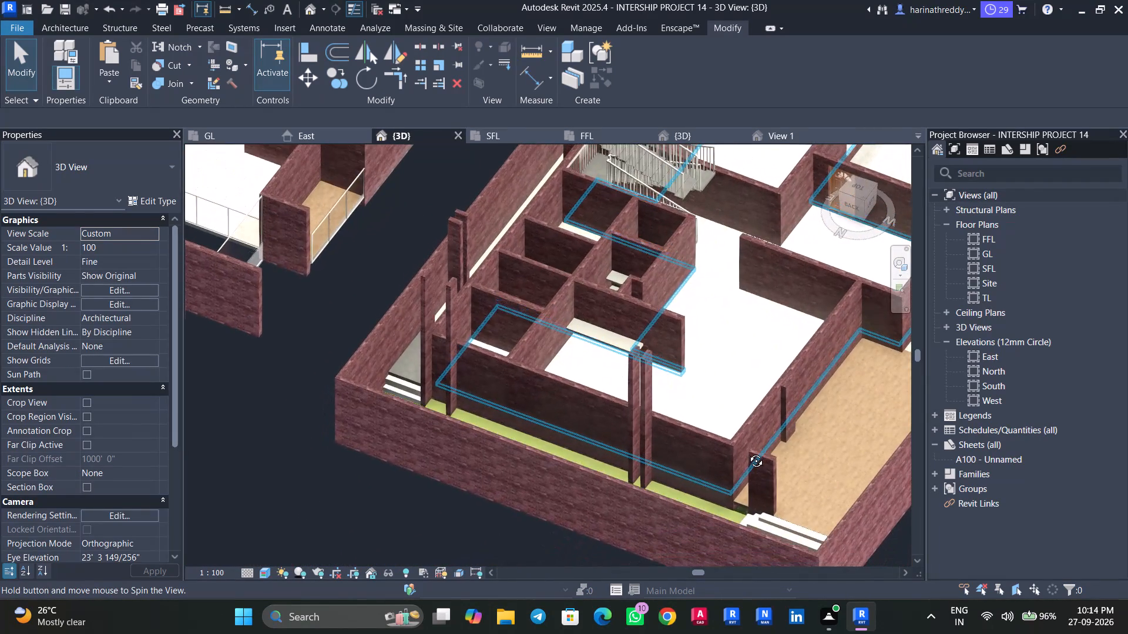
shift+middle_drag(747, 452, 593, 518)
middle_drag(660, 503, 440, 435)
scroll(710, 501, up, 5)
shift+middle_drag(709, 495, 662, 444)
scroll(636, 508, up, 4)
scroll(554, 519, down, 11)
middle_drag(560, 515, 654, 449)
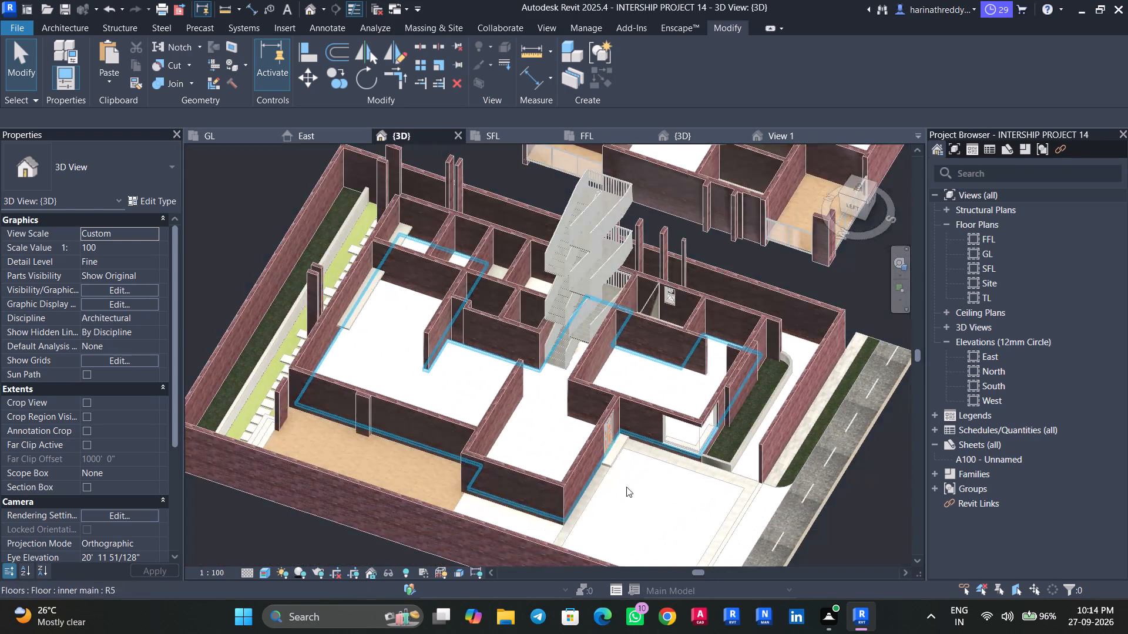
scroll(405, 434, up, 6)
Return to plan GL and look over the door openings around the PDR, lift and servant room.
click(211, 140)
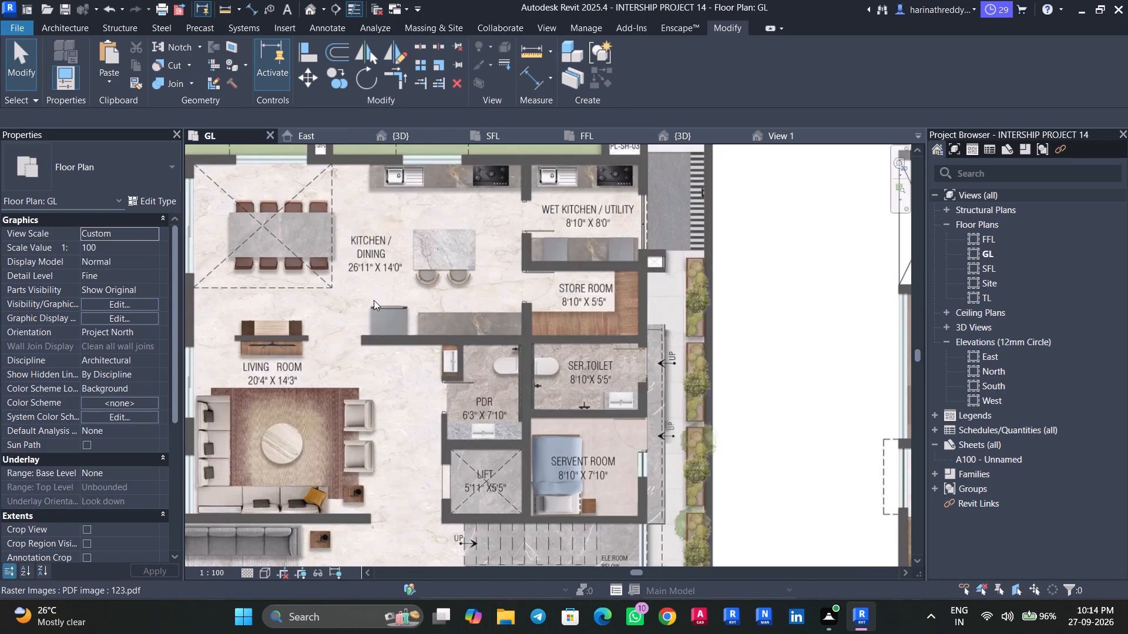
scroll(381, 324, down, 4)
middle_drag(360, 351, 462, 308)
scroll(556, 385, up, 9)
scroll(488, 369, down, 3)
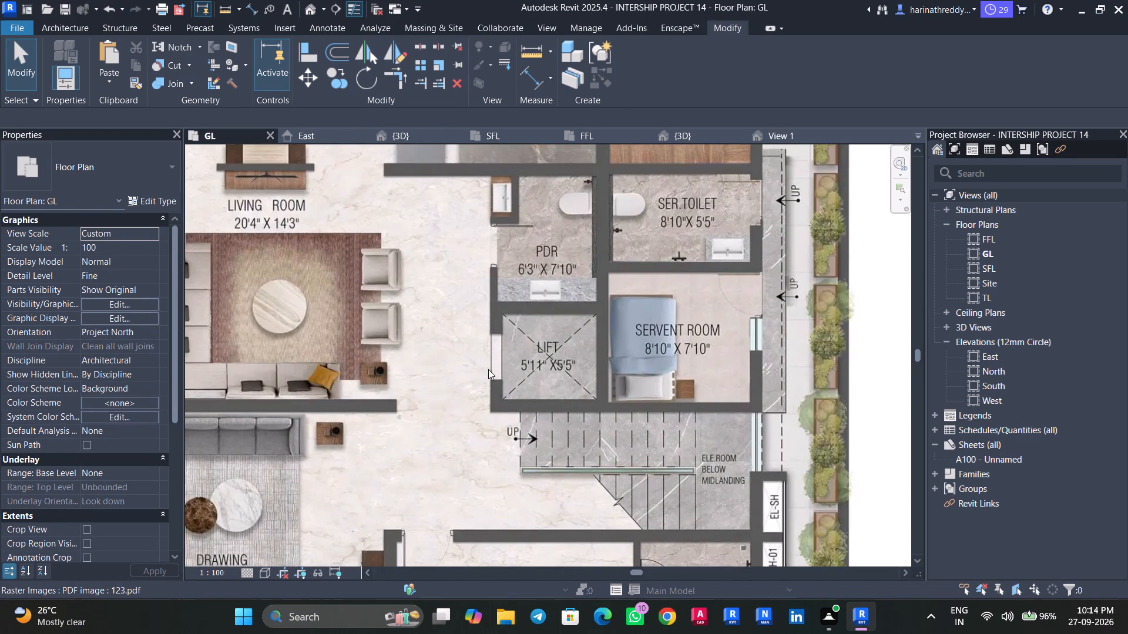
scroll(488, 369, up, 2)
scroll(488, 369, down, 3)
middle_drag(488, 369, 481, 395)
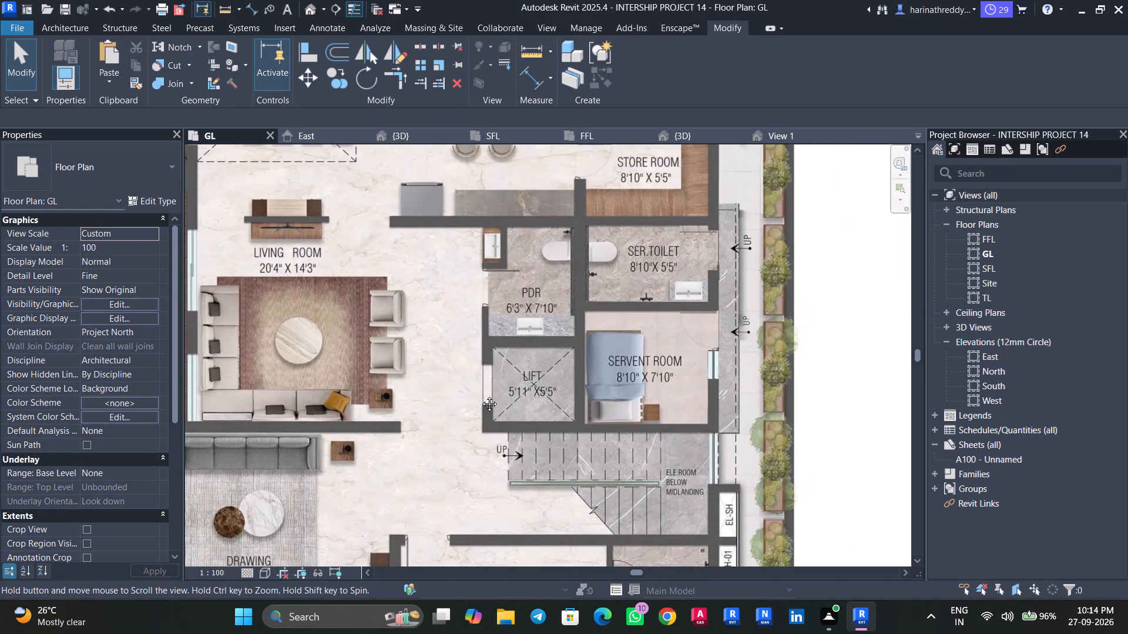
middle_drag(481, 395, 462, 390)
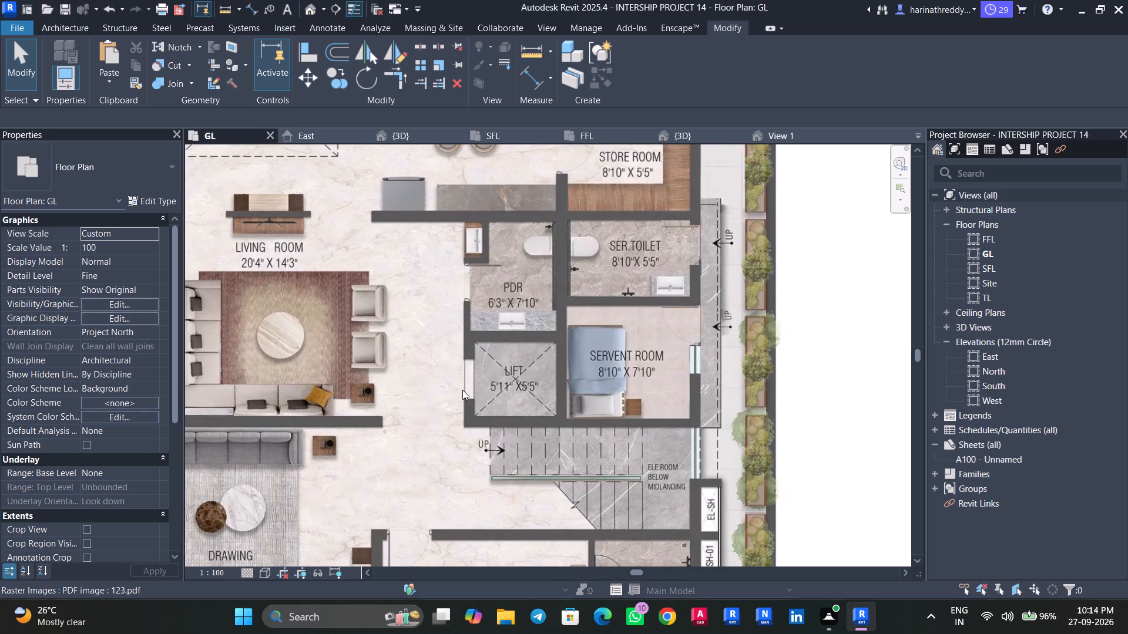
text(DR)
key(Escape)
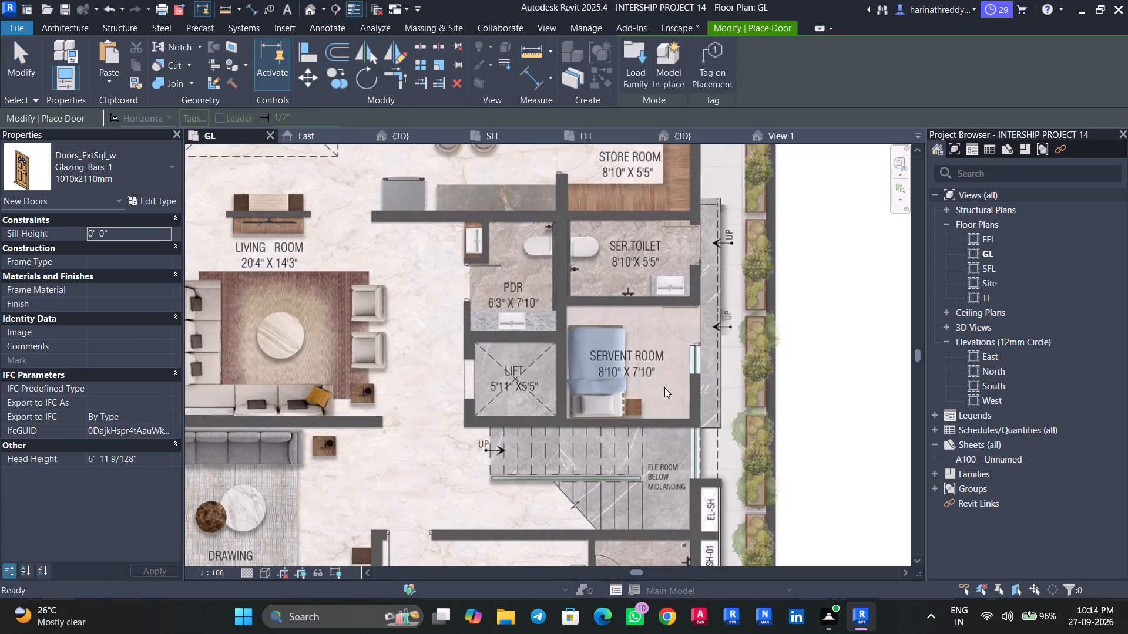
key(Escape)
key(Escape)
Measure the servant room's outer doorway on the reference plan, between its two jambs.
scroll(700, 356, up, 6)
middle_drag(694, 358, 610, 393)
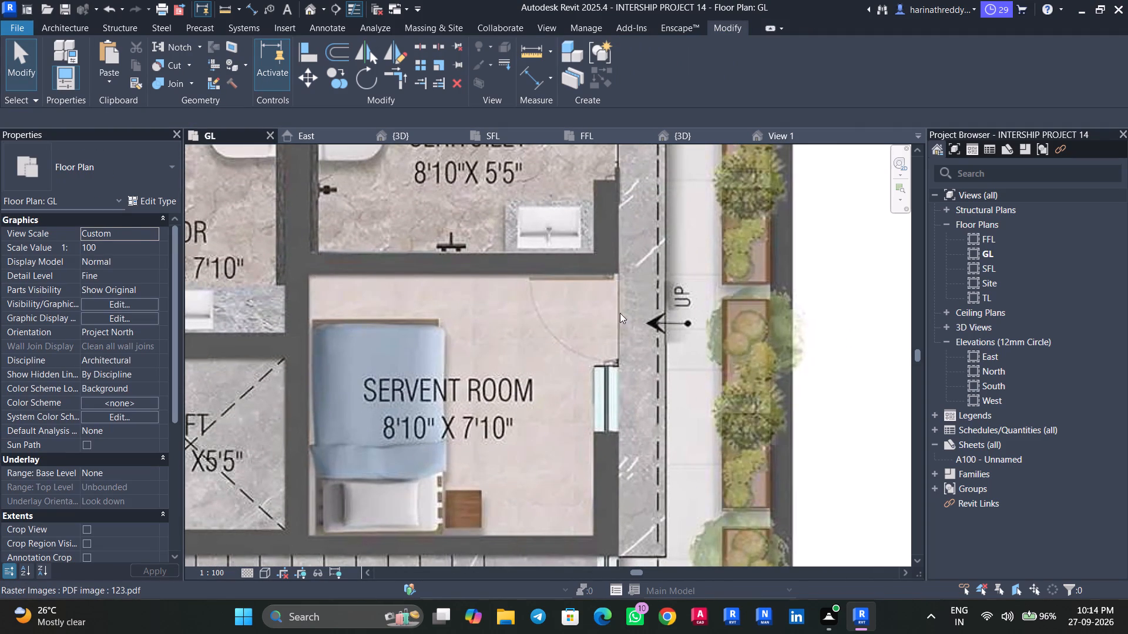
click(821, 309)
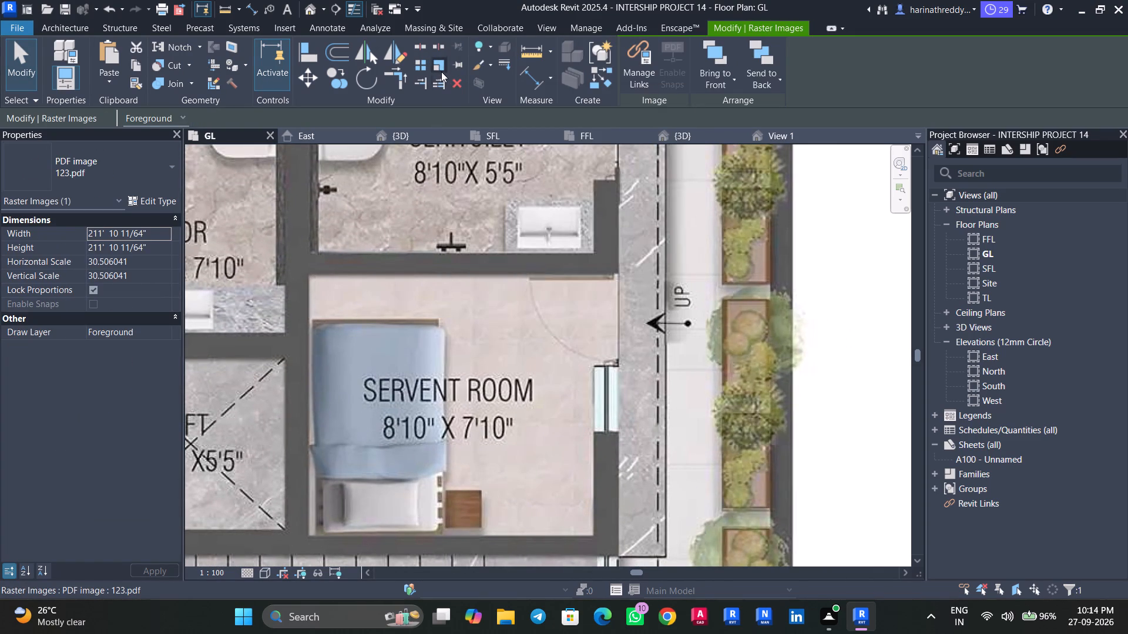
click(437, 67)
scroll(601, 366, up, 5)
click(633, 366)
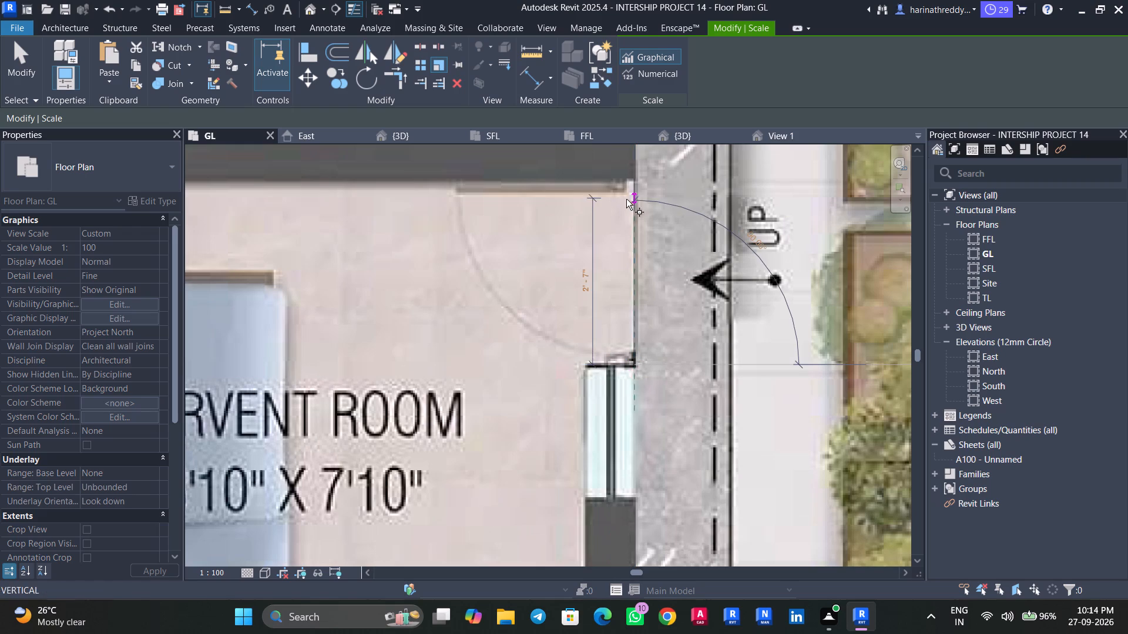
key(Escape)
key(Escape)
key(Escape)
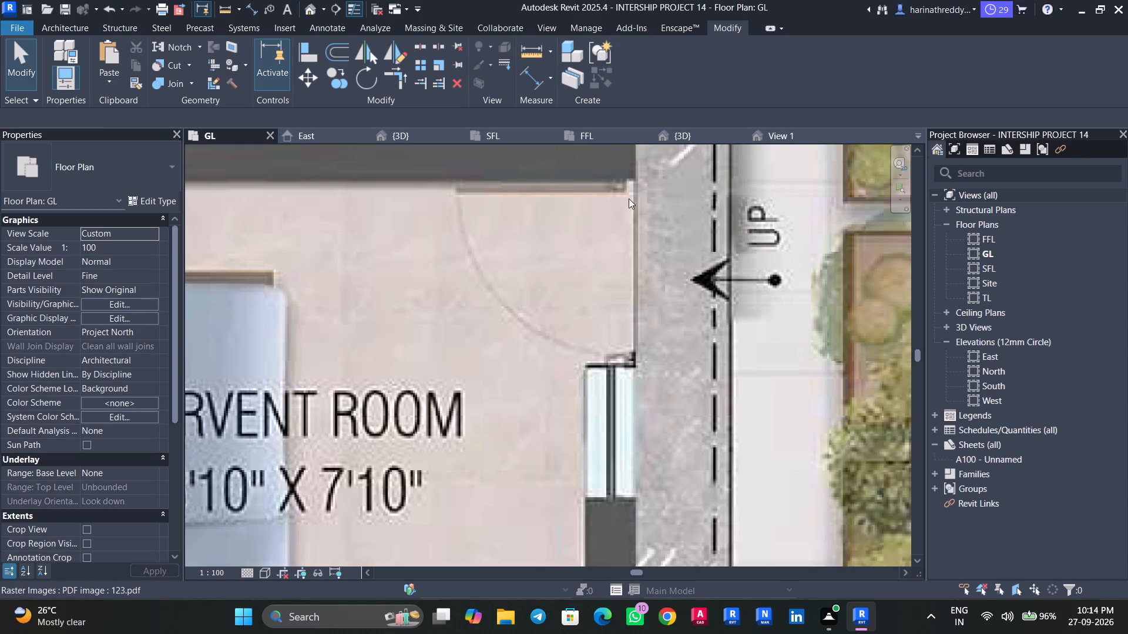
For door placement, duplicate the Doors_IntSgl 810x2110mm type as 2'11" and set its Rough Width to 2'11".
text(DR)
click(127, 166)
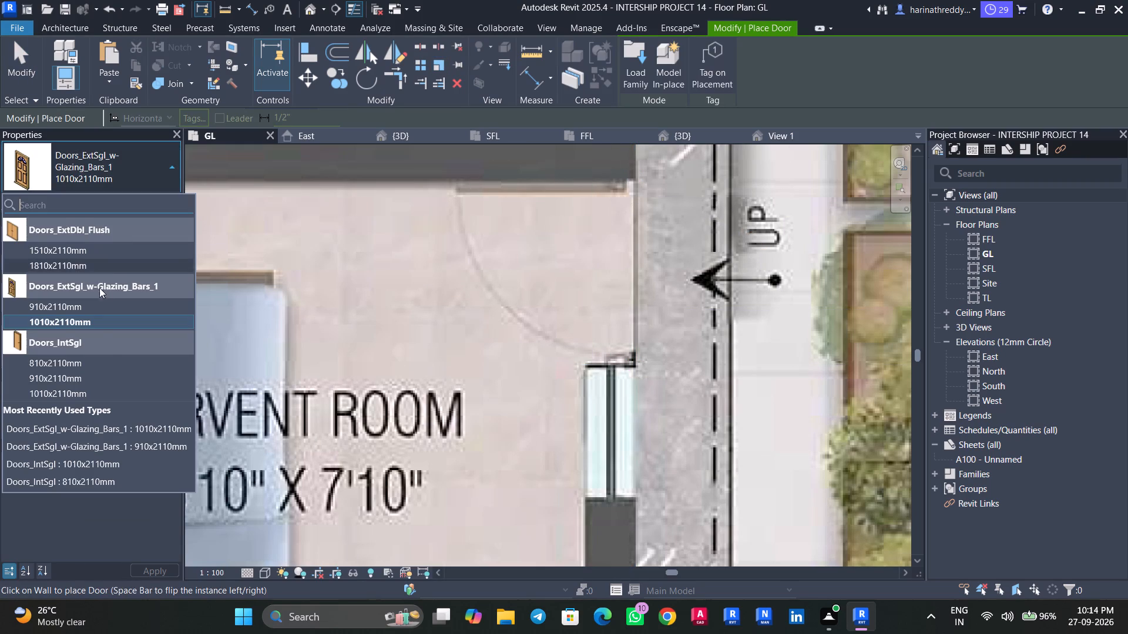
scroll(101, 289, up, 5)
click(113, 363)
click(161, 196)
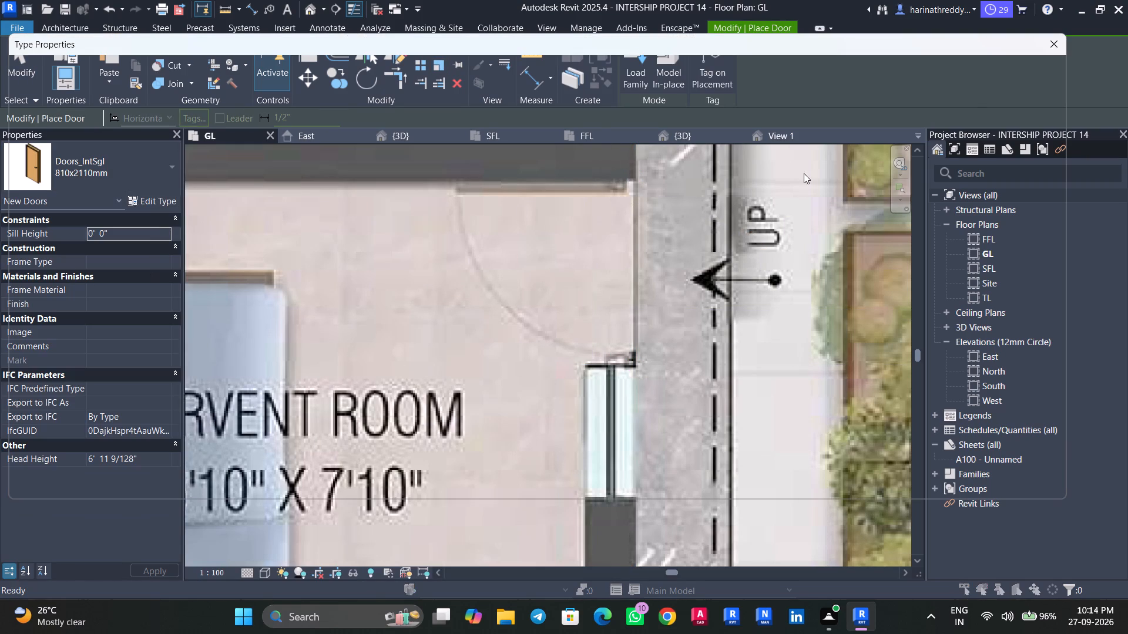
click(1012, 92)
text(2'11")
key(Return)
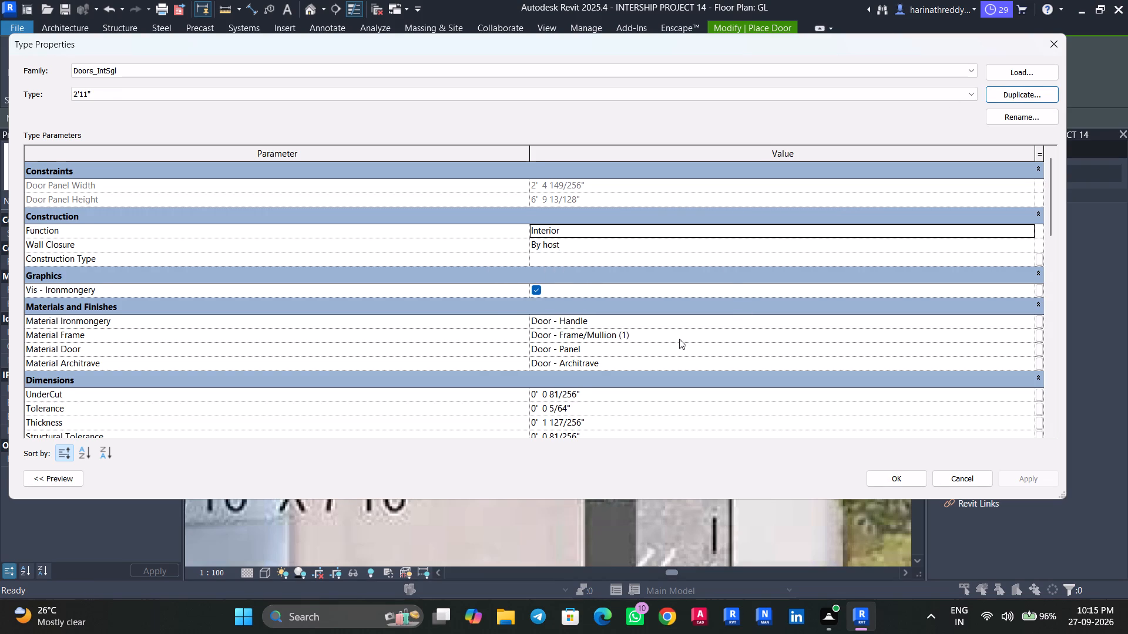
scroll(649, 372, down, 2)
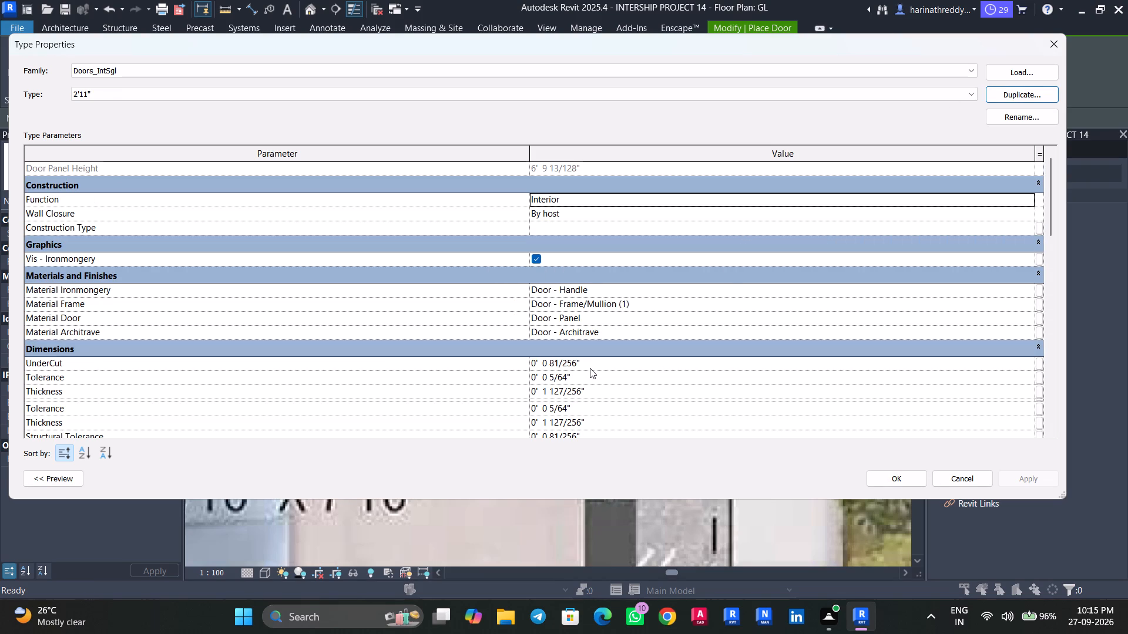
click(602, 414)
text(2'11")
key(Return)
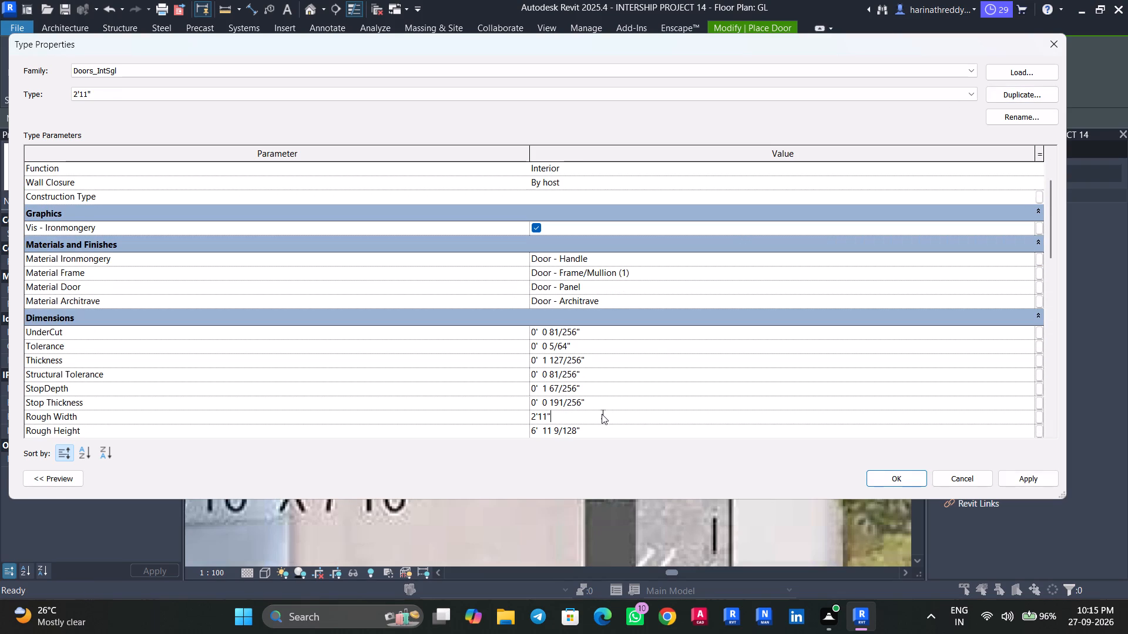
click(1039, 480)
click(875, 478)
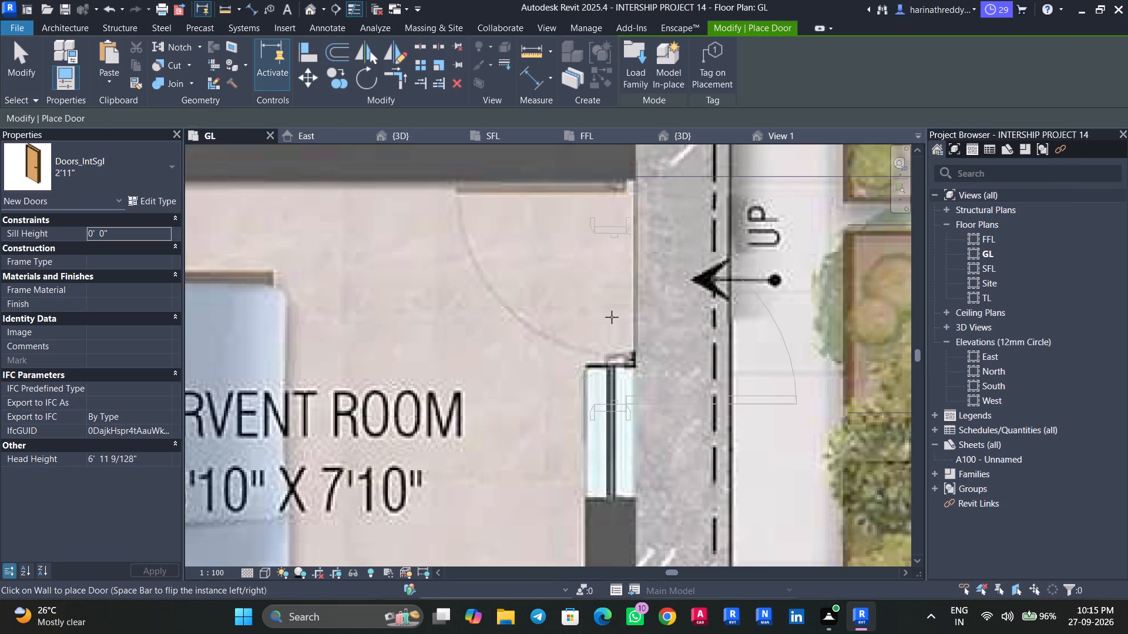
Place a 2'11" door in the servant room's outer doorway and another between the kitchen/dining area and wet kitchen.
click(597, 271)
scroll(597, 271, down, 11)
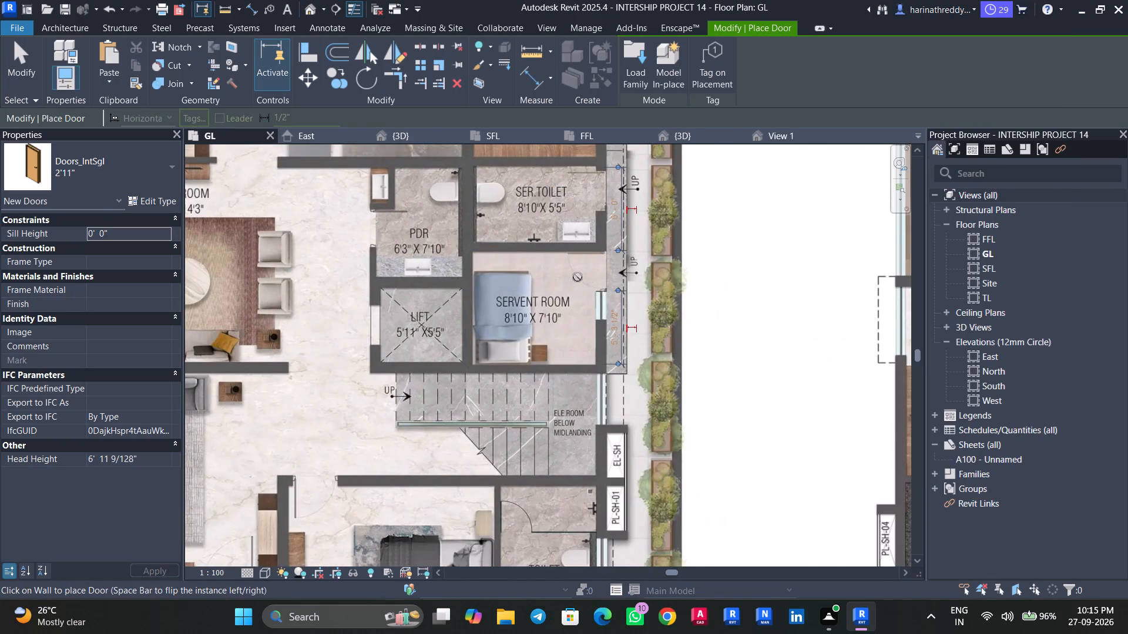
middle_drag(581, 285, 610, 487)
scroll(508, 237, up, 7)
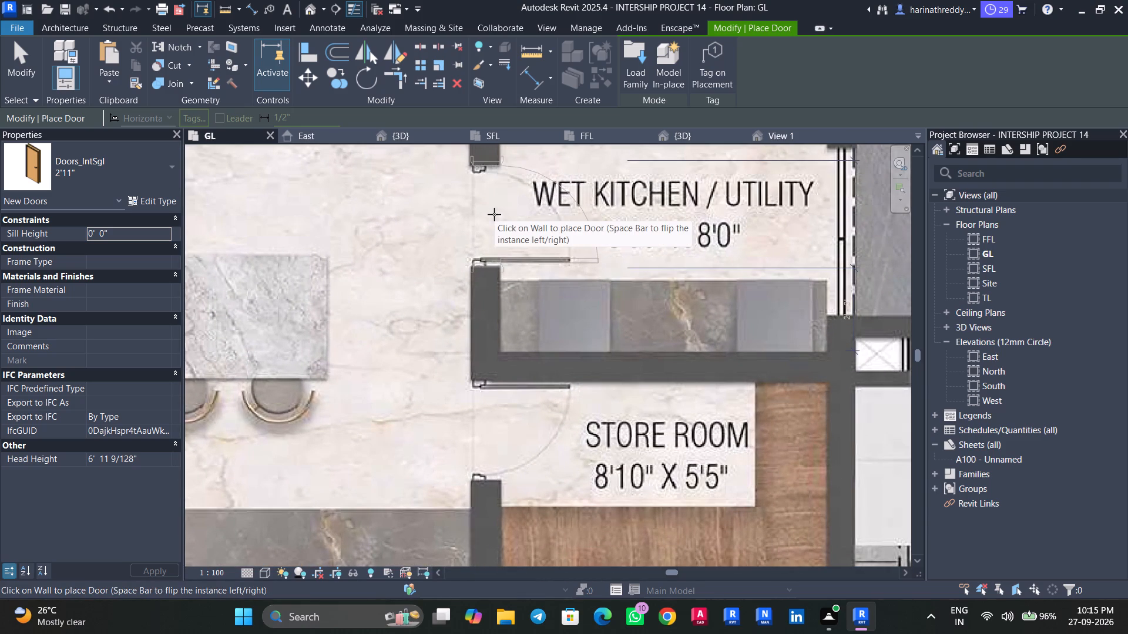
click(494, 214)
Place a 2'11" door in the store room doorway, flipping its swing to match the reference plan.
scroll(473, 299, up, 1)
middle_drag(473, 299, 519, 209)
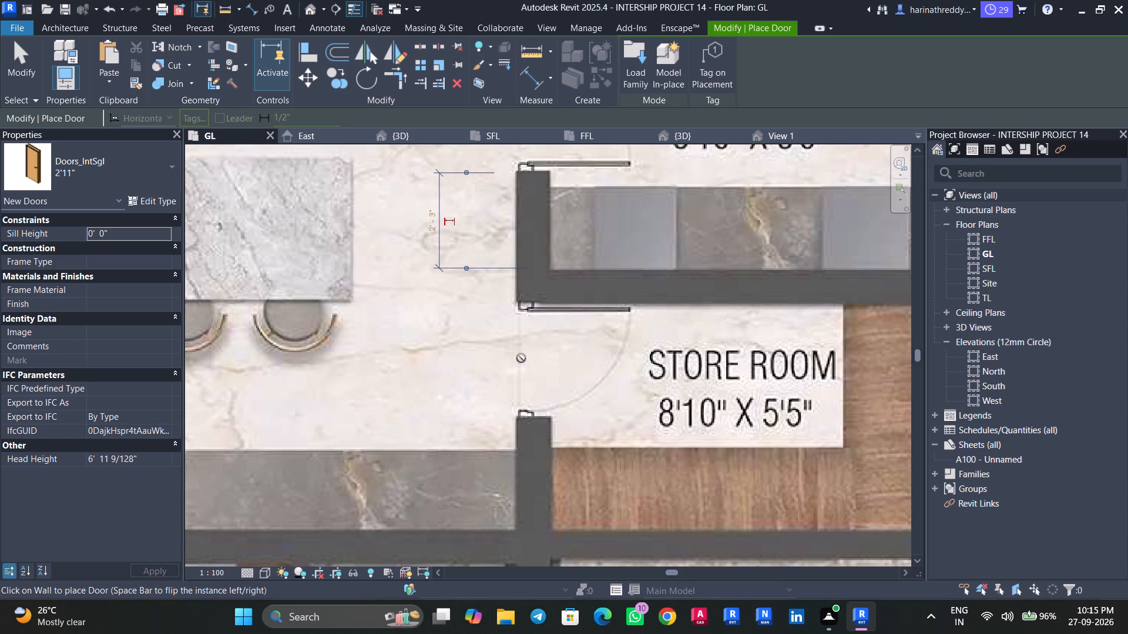
key(space)
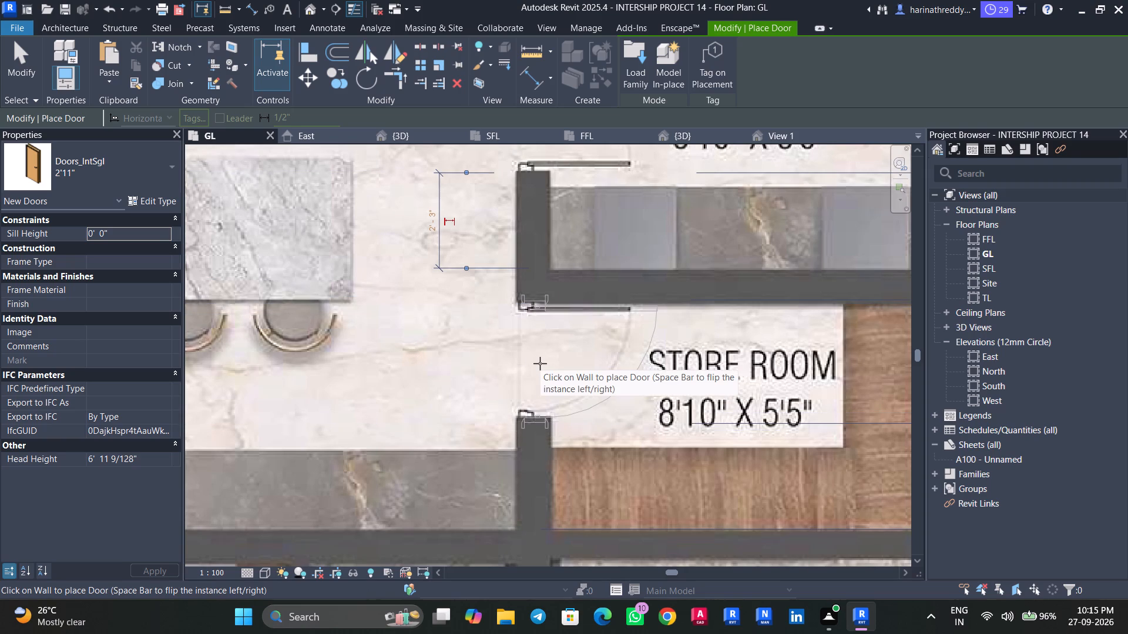
click(539, 365)
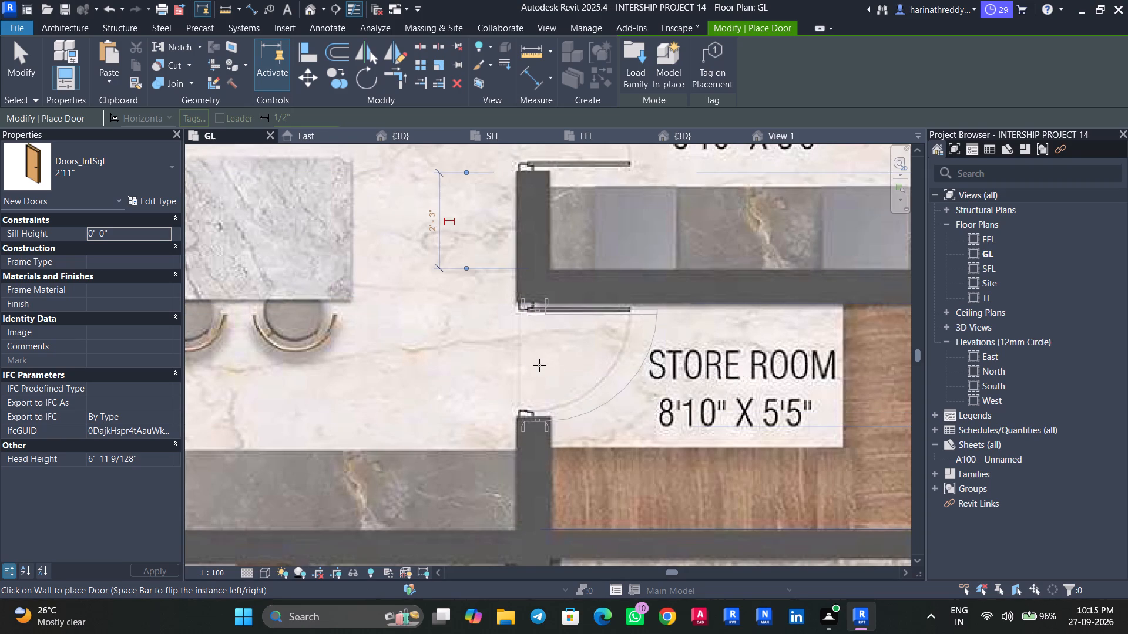
Place a 2'11" door in the PDR doorway beside the recessed washbasin and end door placement.
scroll(539, 365, down, 4)
middle_drag(540, 366, 587, 203)
scroll(436, 412, up, 5)
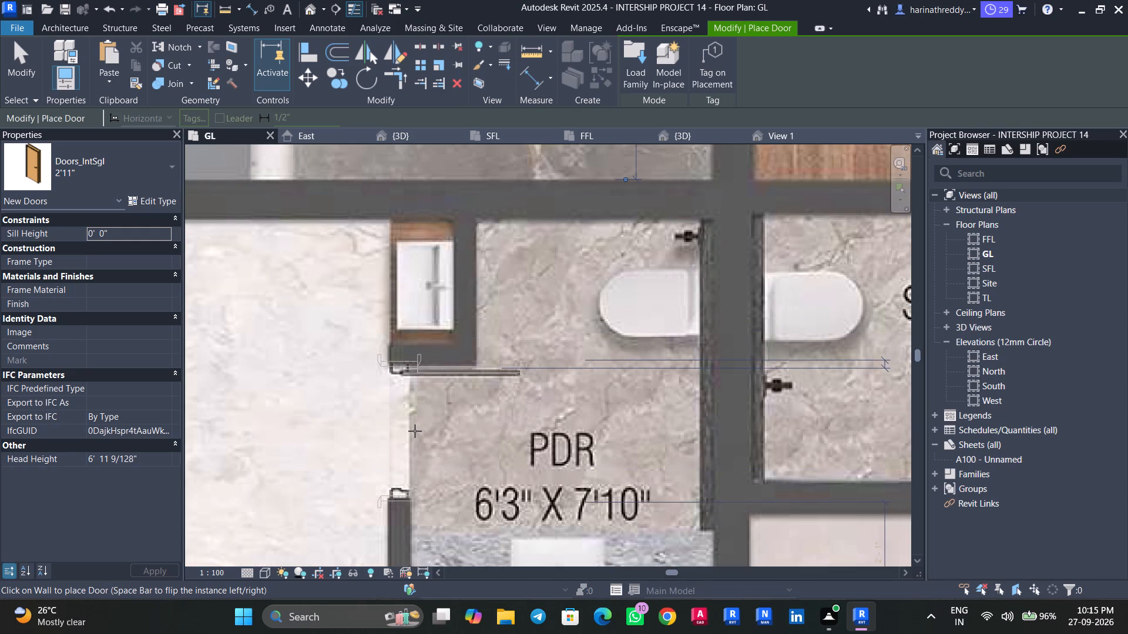
click(415, 431)
scroll(415, 431, down, 8)
middle_drag(431, 425, 465, 291)
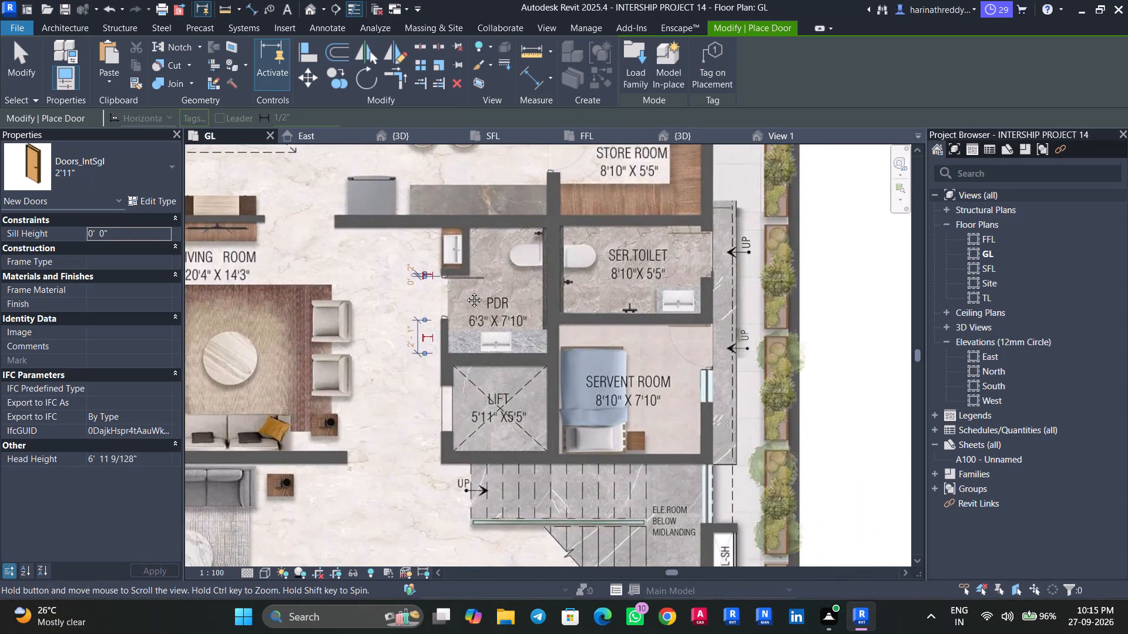
middle_drag(465, 291, 456, 303)
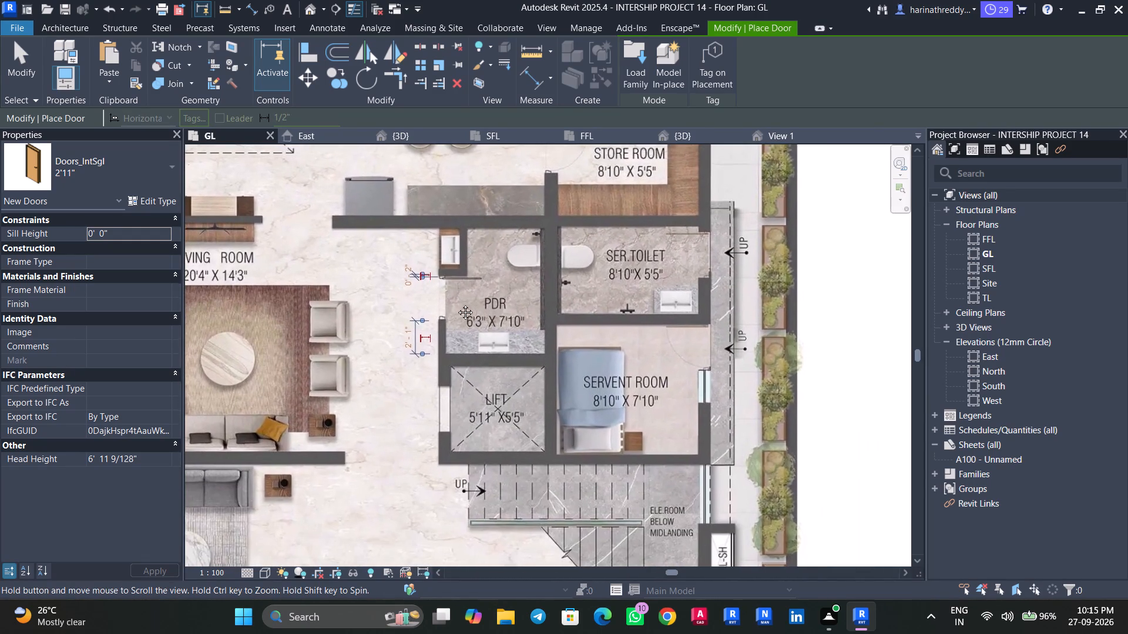
middle_drag(456, 303, 423, 371)
key(Escape)
key(Escape)
key(Escape)
Place a 2'11" door in the service toilet's outer doorway, flipping its swing to suit the reference, and end door placement.
key(Tab)
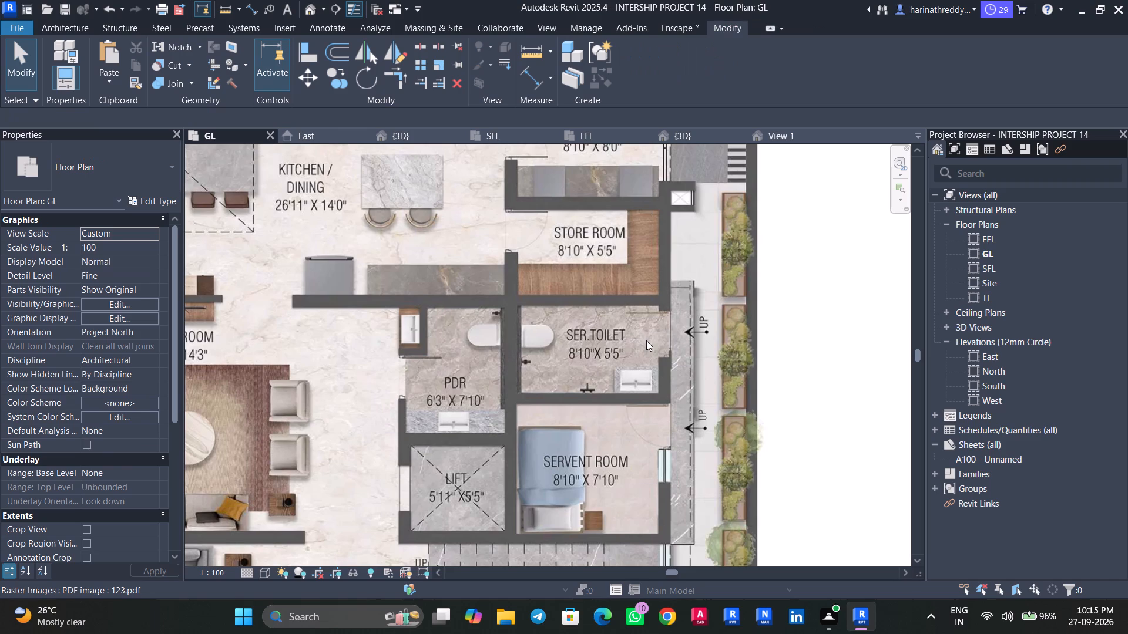
key(Tab)
key(Tab)
key(Tab)
scroll(680, 328, up, 4)
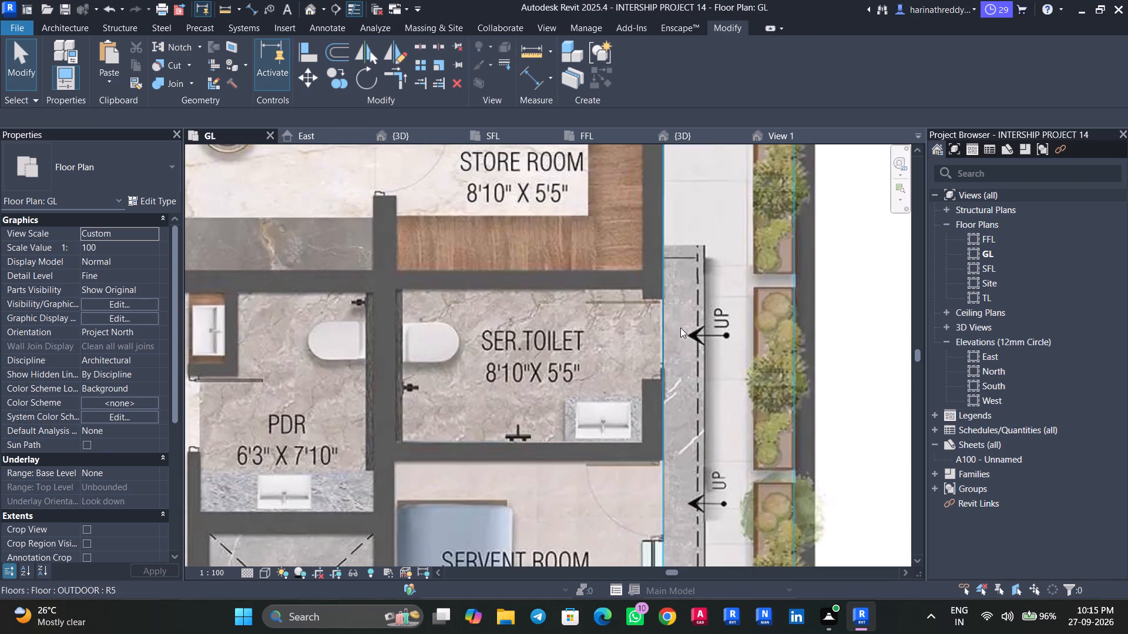
text(DR)
scroll(642, 337, up, 4)
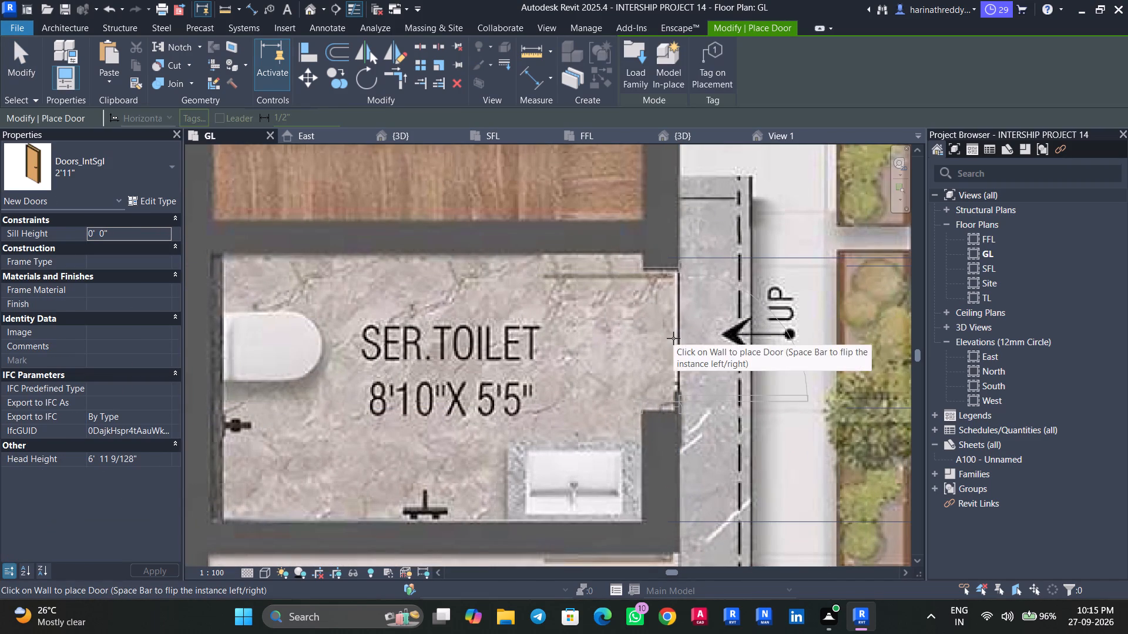
key(space)
key(space)
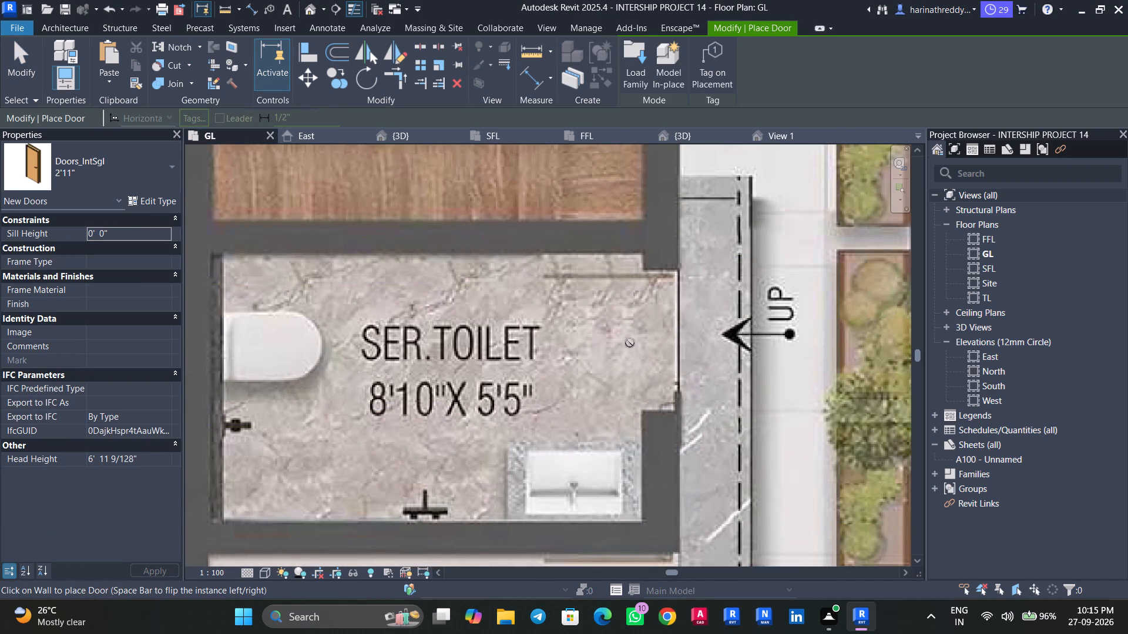
click(650, 338)
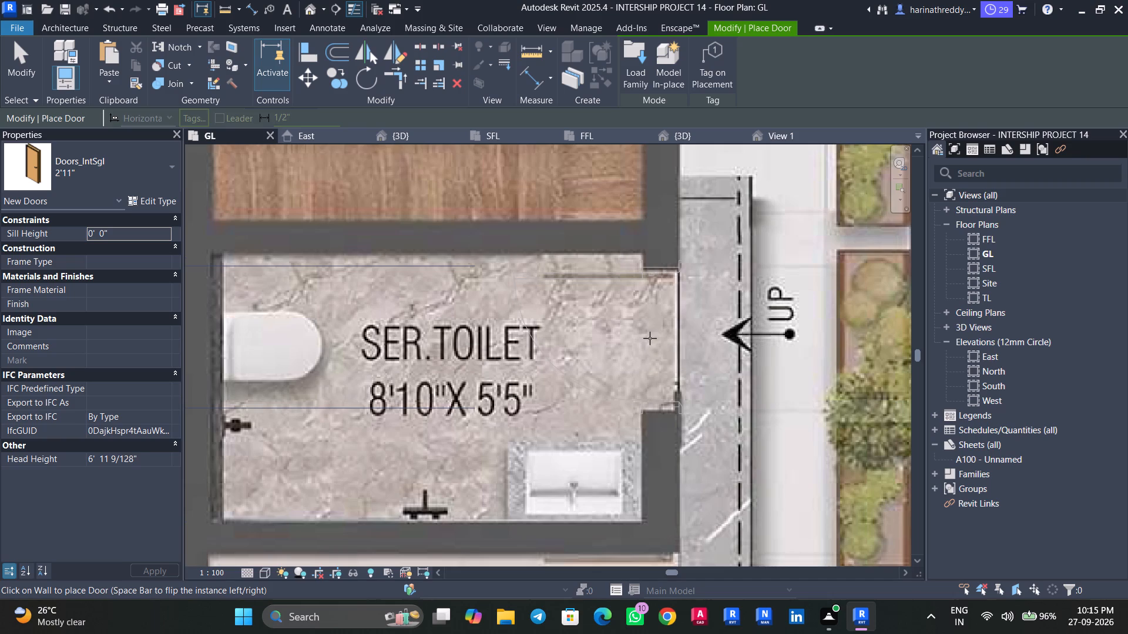
scroll(627, 355, down, 15)
key(Escape)
key(Escape)
key(Escape)
key(Escape)
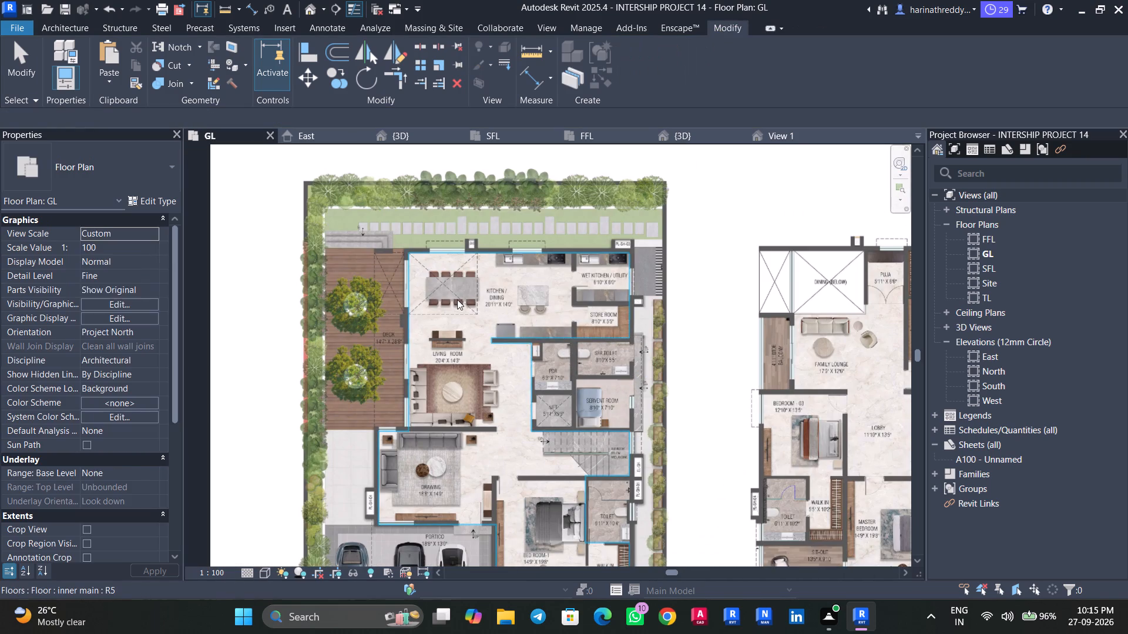
Examine the ground floor plan from the kitchen/dining area to the portico and Bedroom 1.
scroll(437, 240, up, 5)
middle_drag(512, 373, 522, 342)
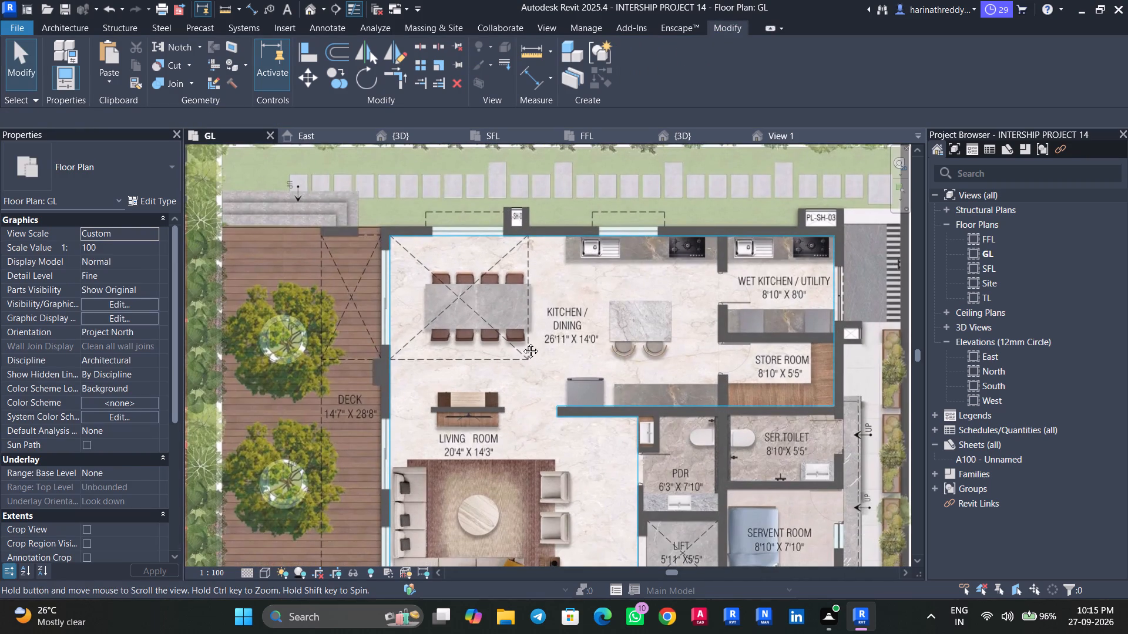
middle_drag(522, 342, 537, 221)
scroll(537, 221, up, 1)
middle_drag(537, 317, 536, 122)
middle_drag(540, 406, 543, 240)
scroll(485, 335, down, 4)
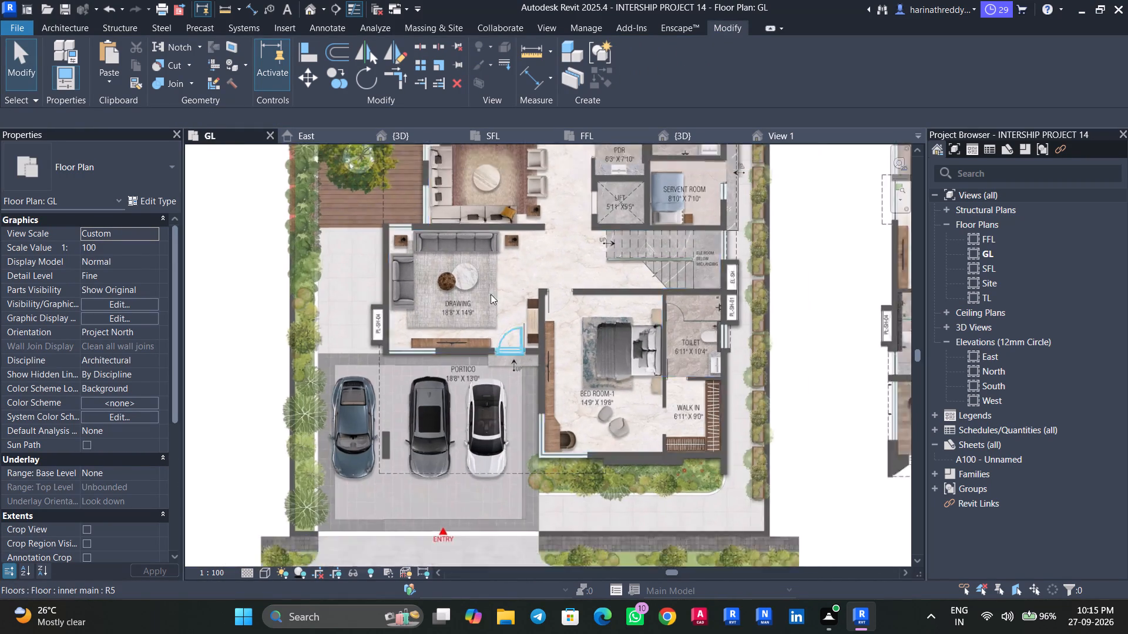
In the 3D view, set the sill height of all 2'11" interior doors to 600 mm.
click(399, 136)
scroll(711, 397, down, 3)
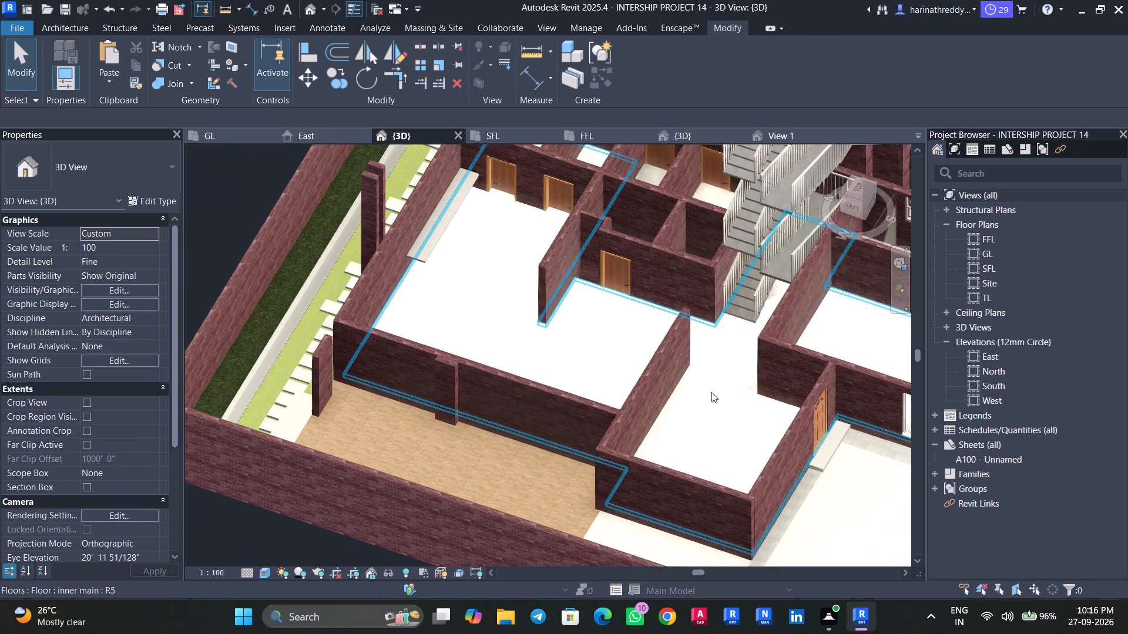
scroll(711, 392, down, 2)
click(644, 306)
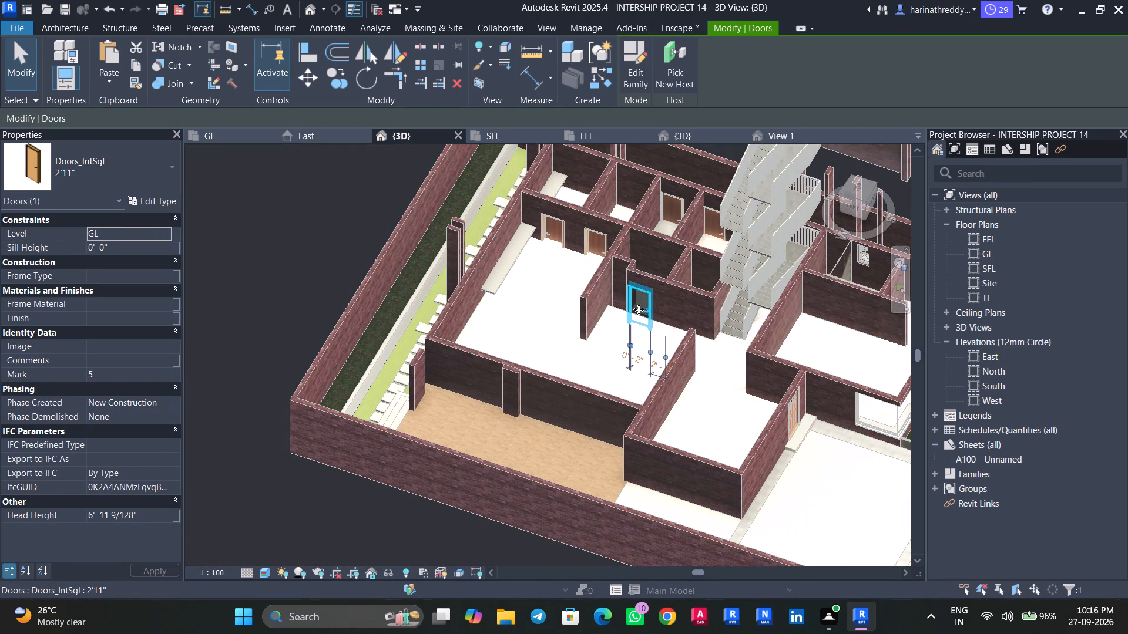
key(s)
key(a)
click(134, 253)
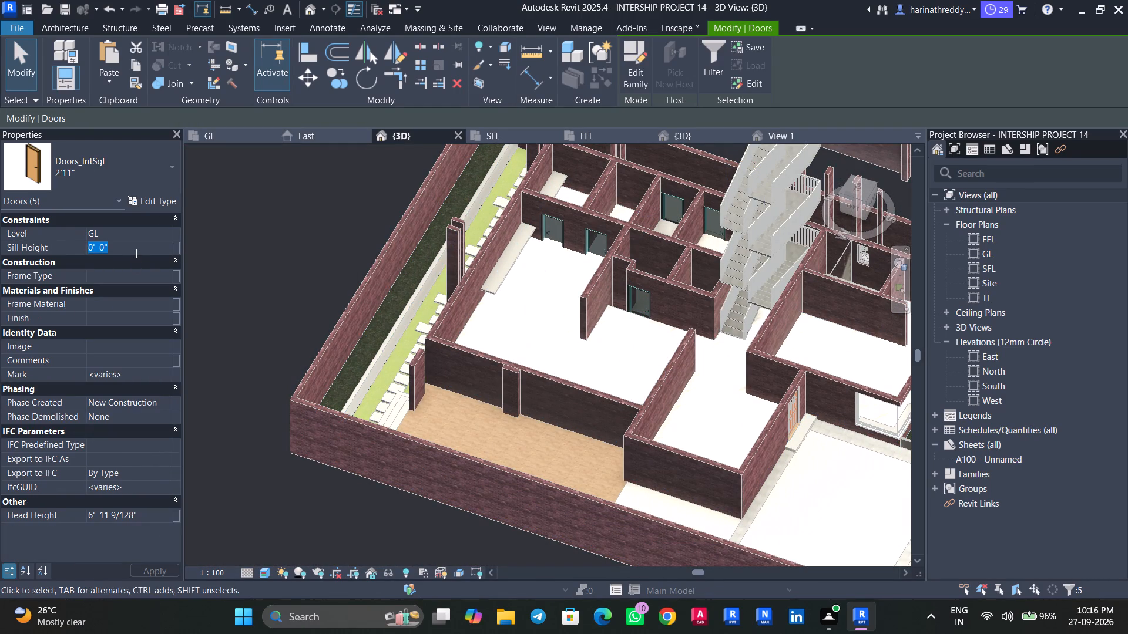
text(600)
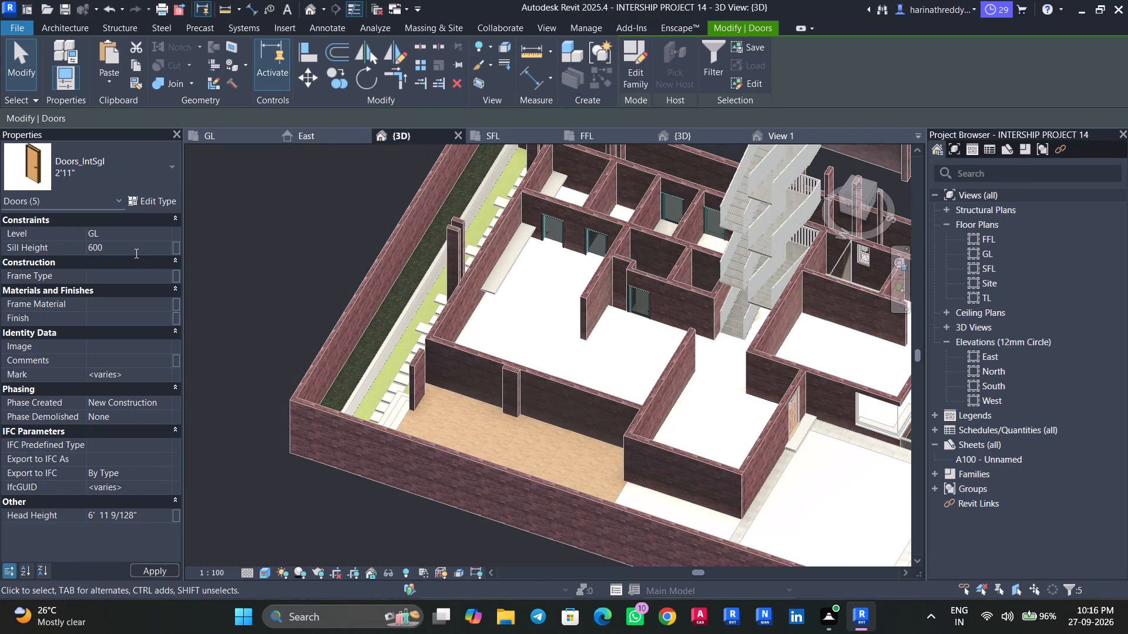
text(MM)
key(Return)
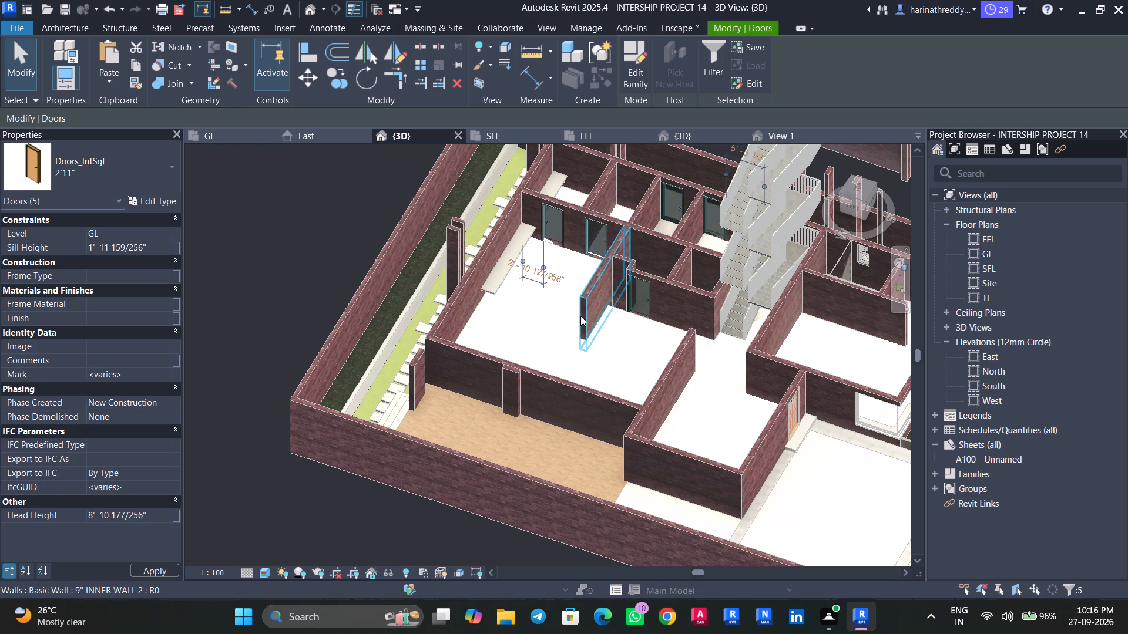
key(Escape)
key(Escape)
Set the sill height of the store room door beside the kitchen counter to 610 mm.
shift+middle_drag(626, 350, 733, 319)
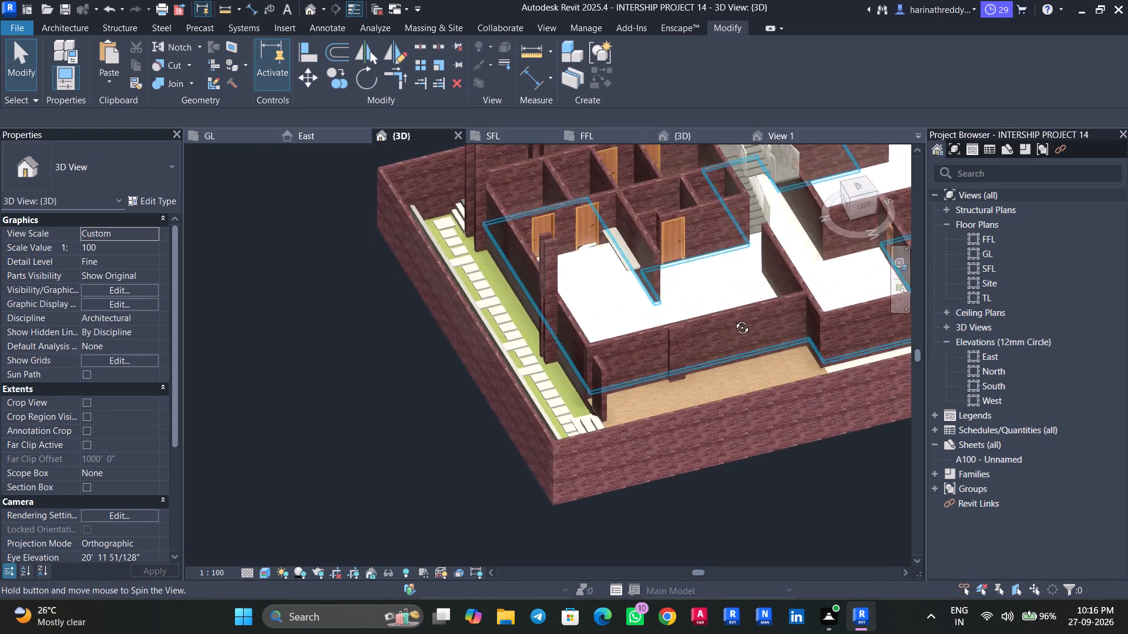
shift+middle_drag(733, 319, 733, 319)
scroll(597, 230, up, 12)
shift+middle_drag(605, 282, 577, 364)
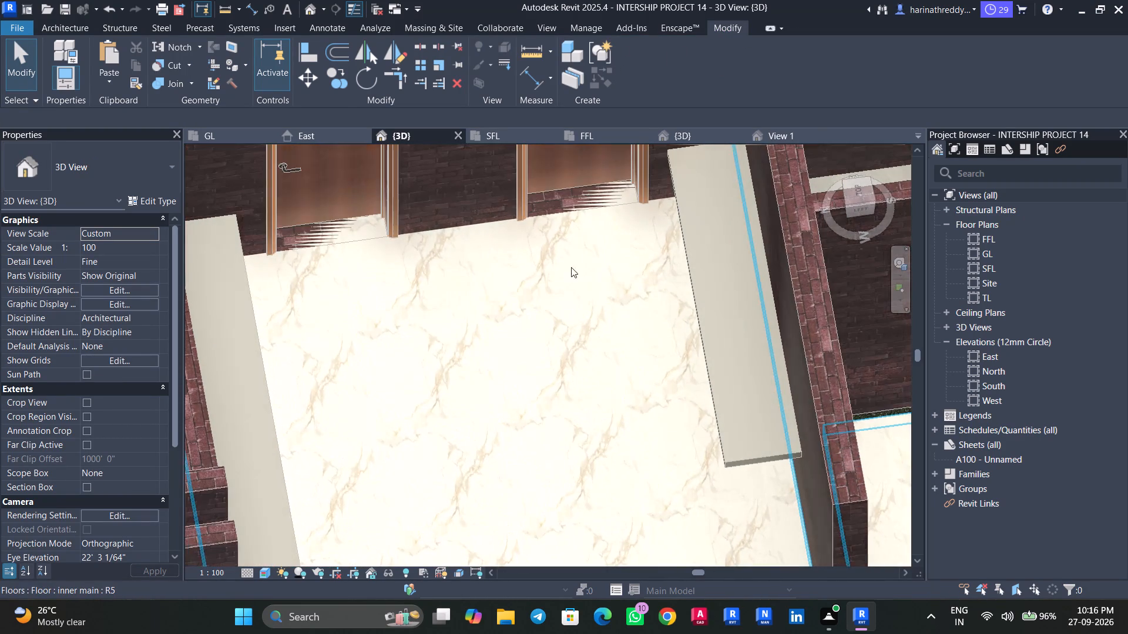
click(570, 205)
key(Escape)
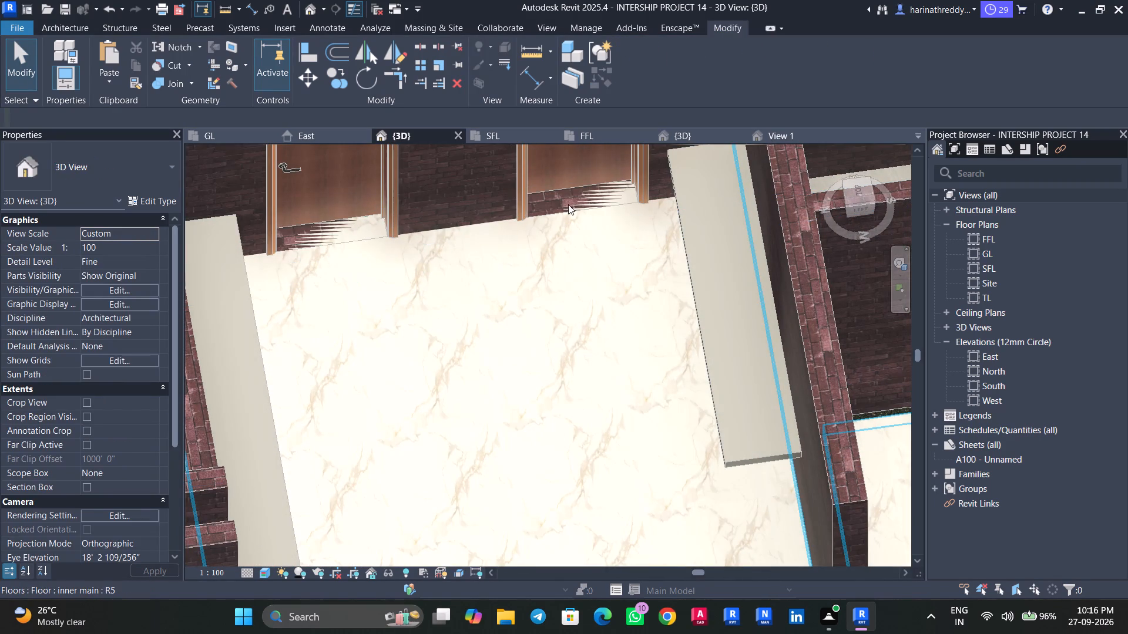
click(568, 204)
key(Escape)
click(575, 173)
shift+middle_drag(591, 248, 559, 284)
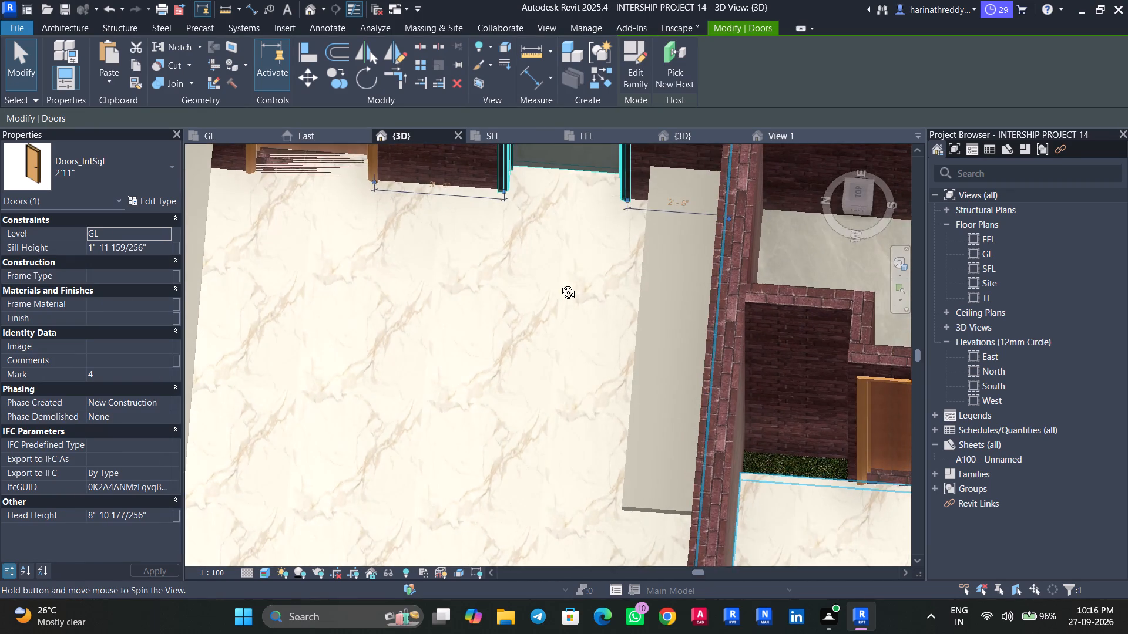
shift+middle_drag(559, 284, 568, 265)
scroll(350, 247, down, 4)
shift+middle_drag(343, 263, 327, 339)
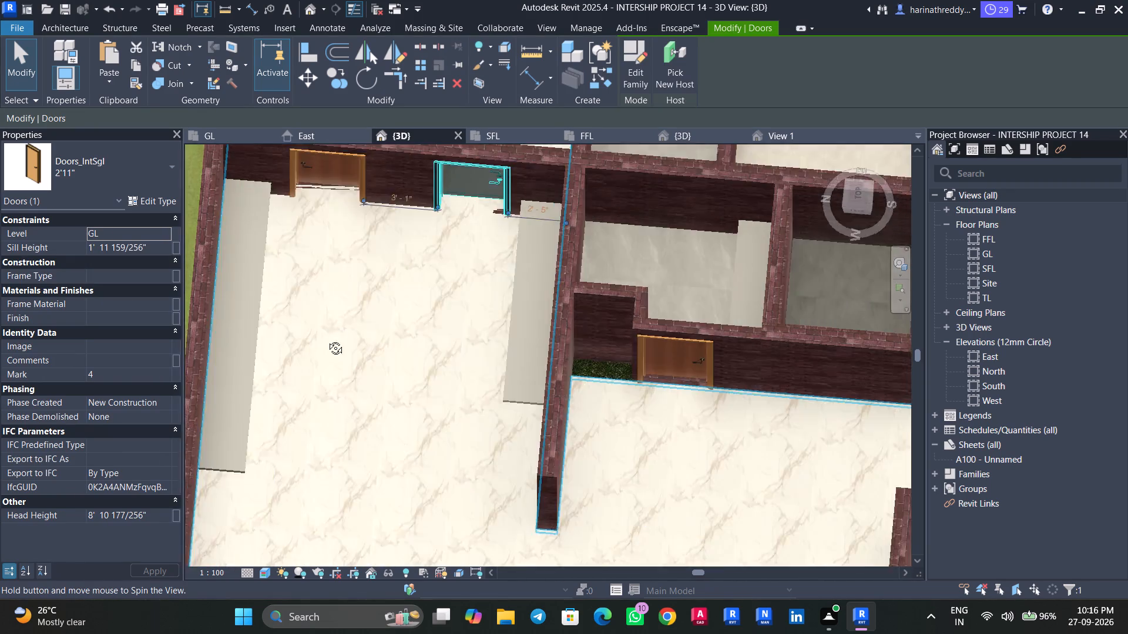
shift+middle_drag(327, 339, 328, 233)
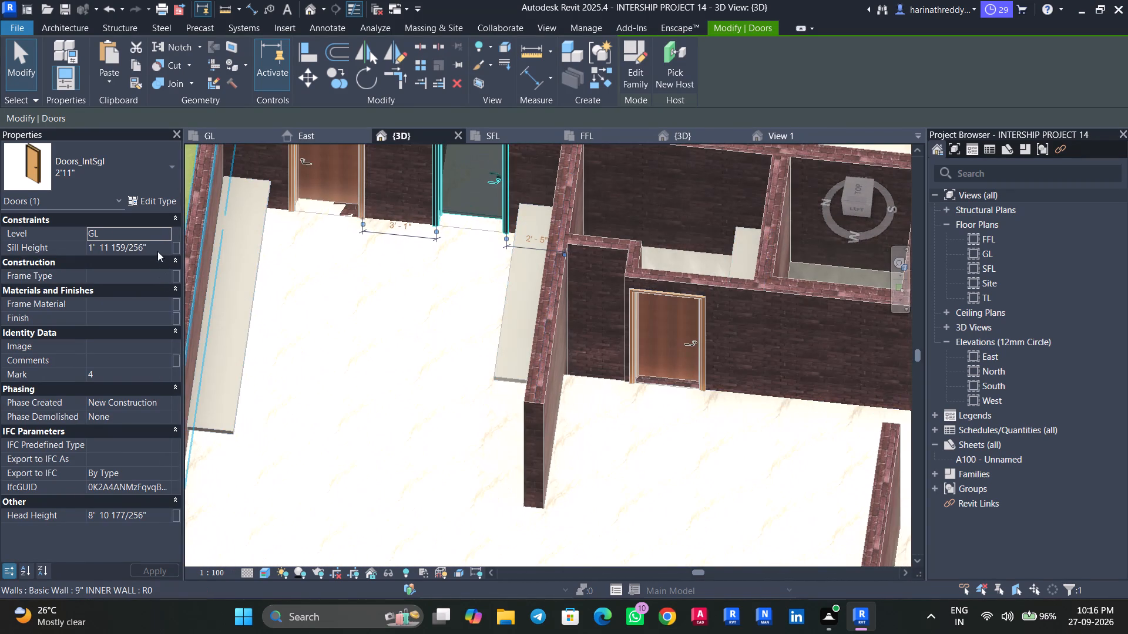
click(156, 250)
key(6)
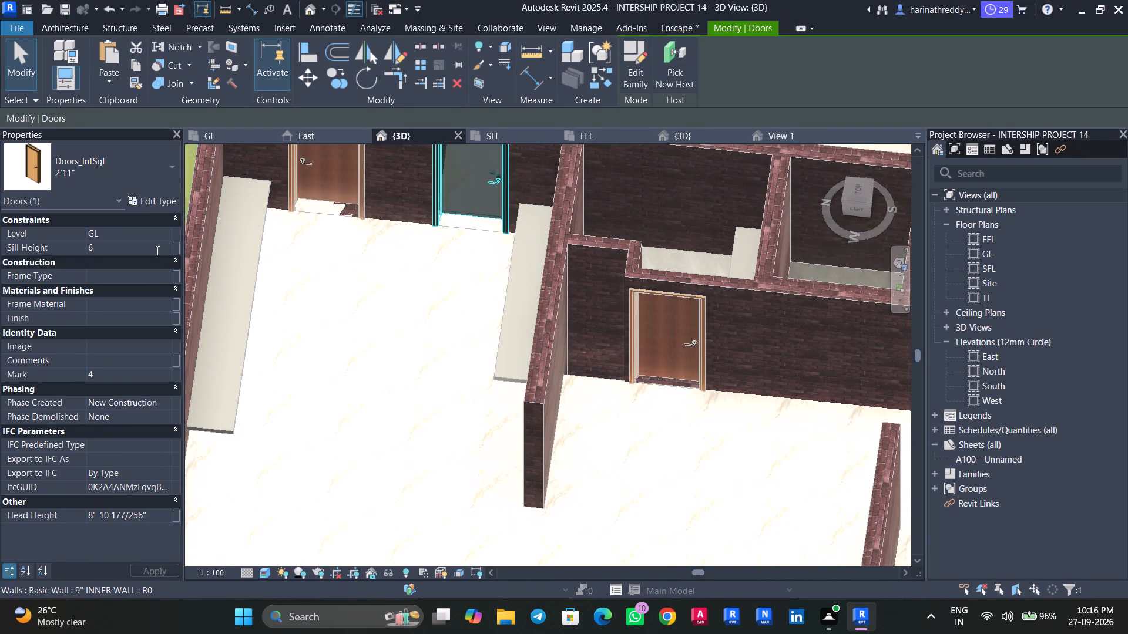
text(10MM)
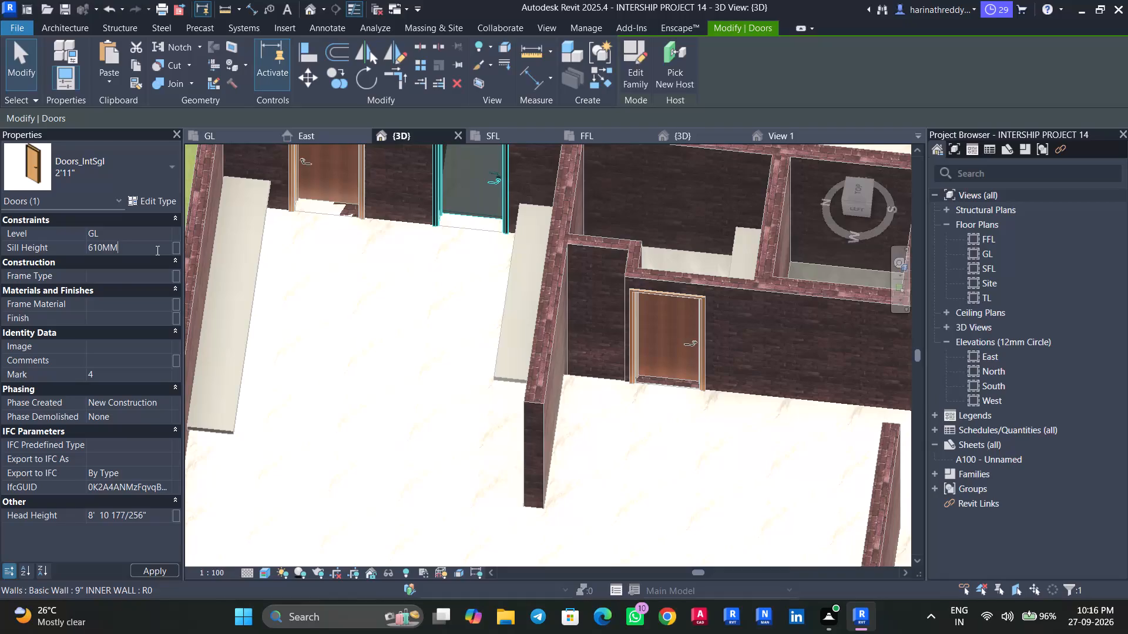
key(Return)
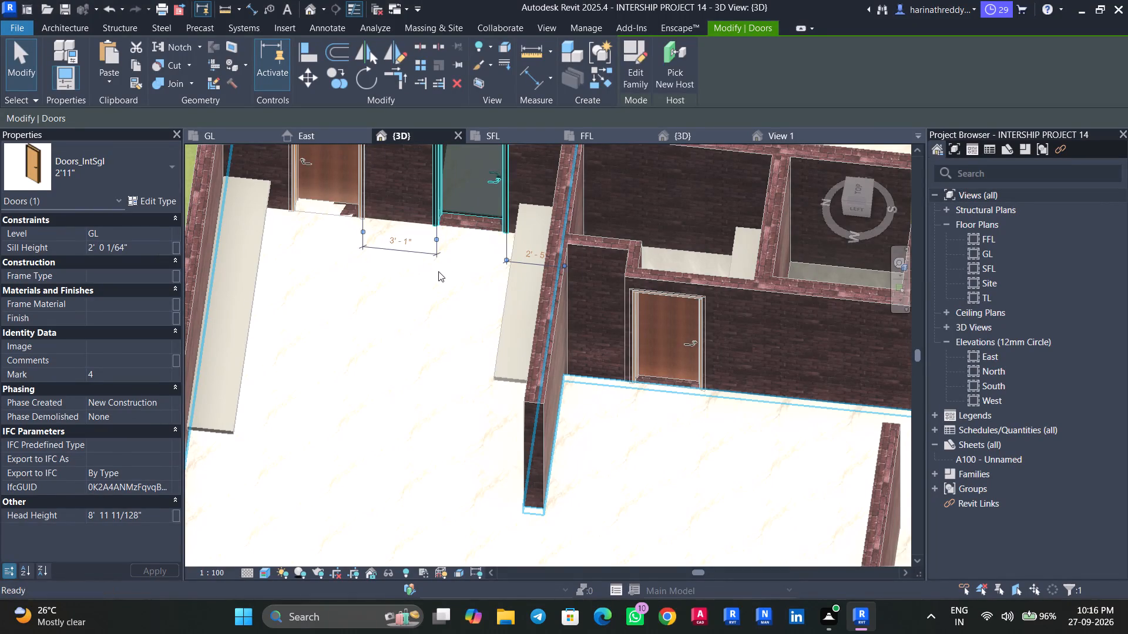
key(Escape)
Set the sill height of all 2'11" interior doors together to 590 mm.
scroll(362, 187, up, 11)
click(390, 199)
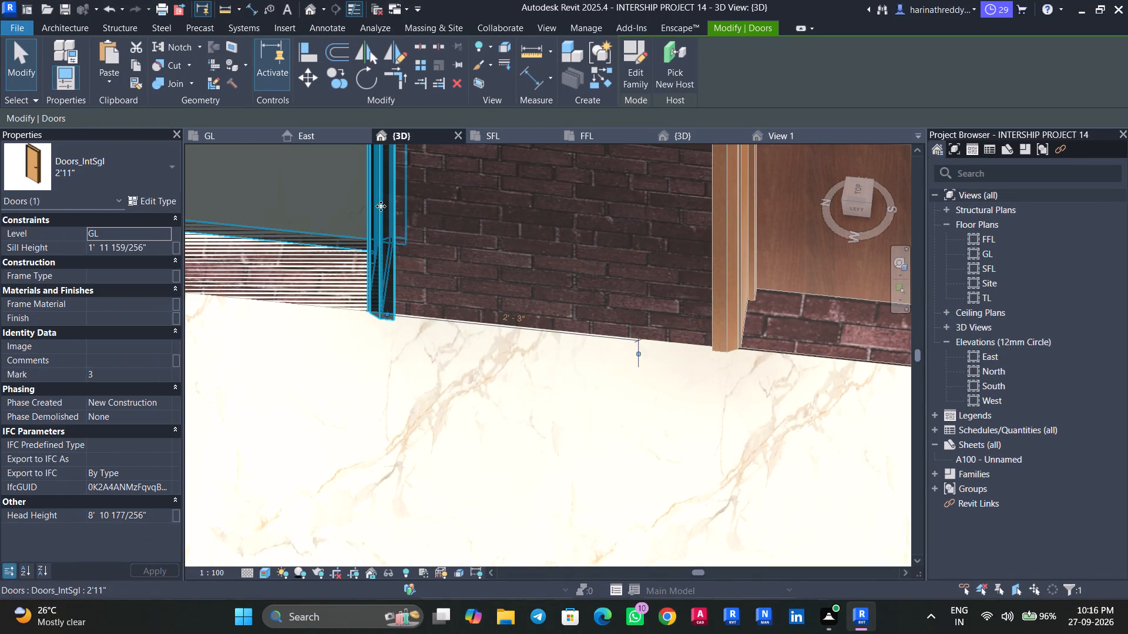
text(SA)
click(160, 254)
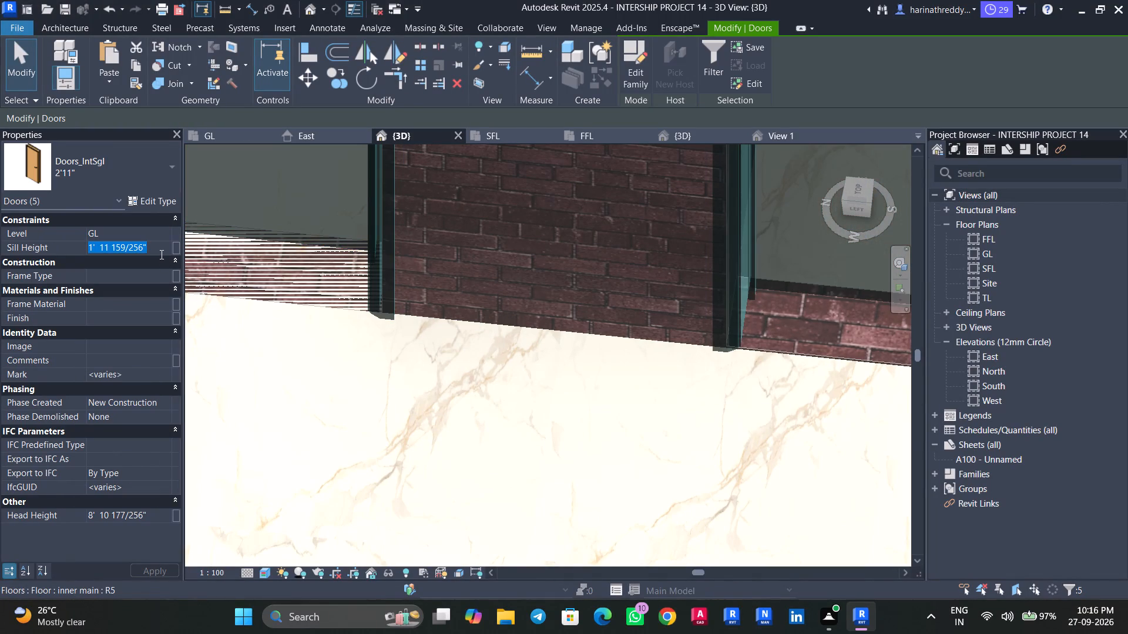
text(590MM)
key(Return)
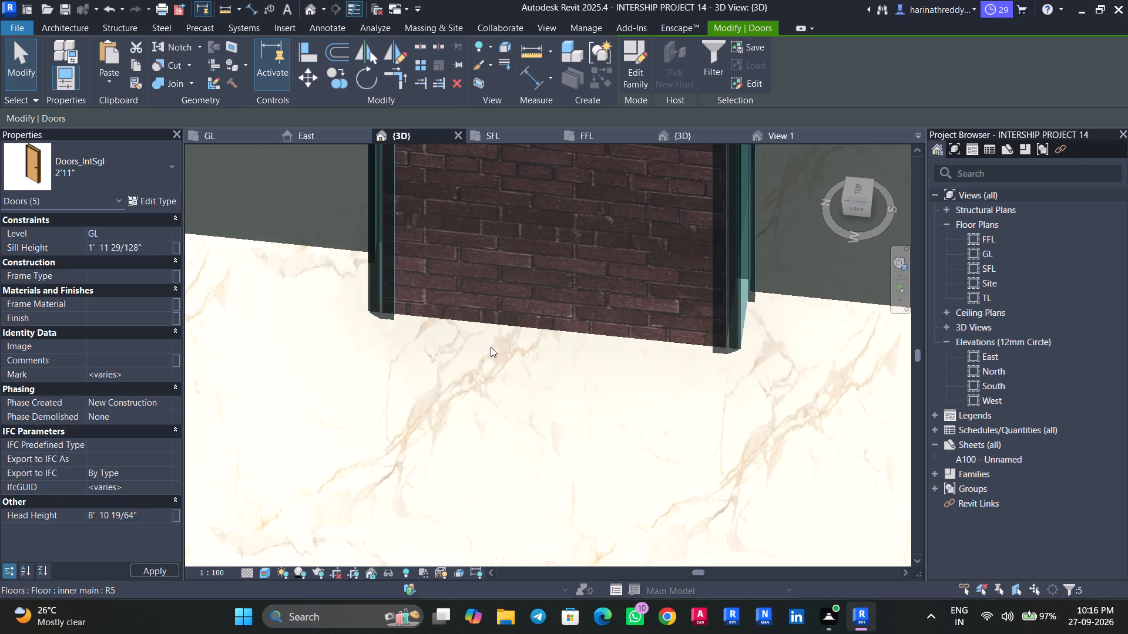
key(Escape)
key(Escape)
Examine how the bottoms of the kitchen-side doors and the PDR door meet the floor and the wall beneath.
scroll(436, 369, down, 2)
scroll(436, 369, up, 1)
scroll(436, 369, down, 10)
shift+middle_drag(435, 410, 507, 345)
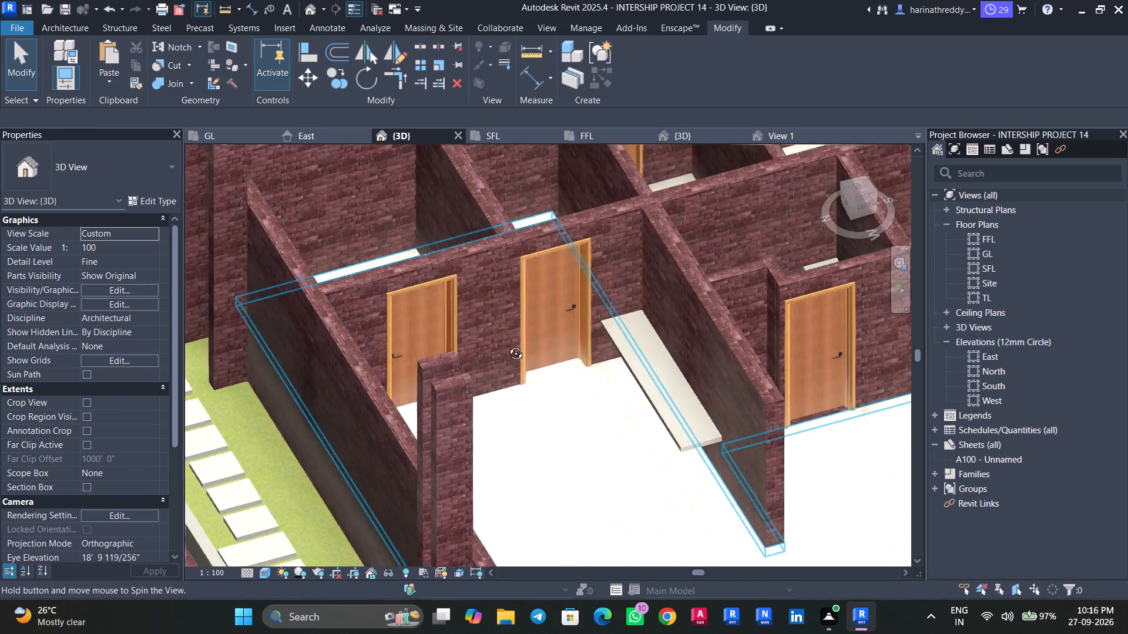
shift+middle_drag(507, 345, 400, 383)
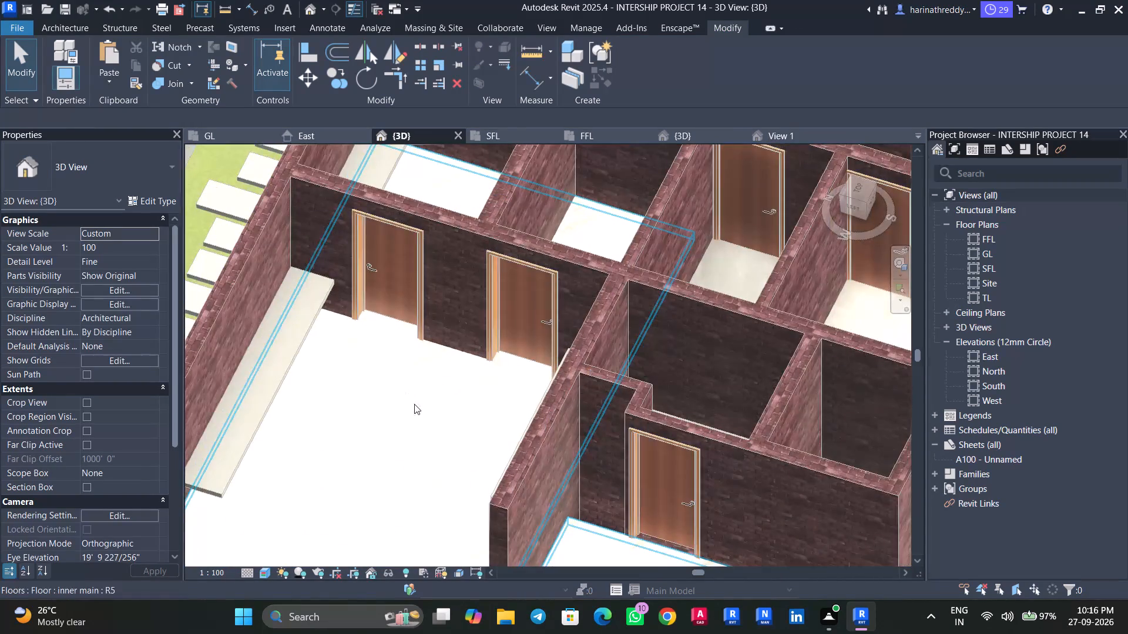
middle_drag(408, 395, 311, 315)
scroll(311, 322, down, 4)
scroll(489, 419, up, 11)
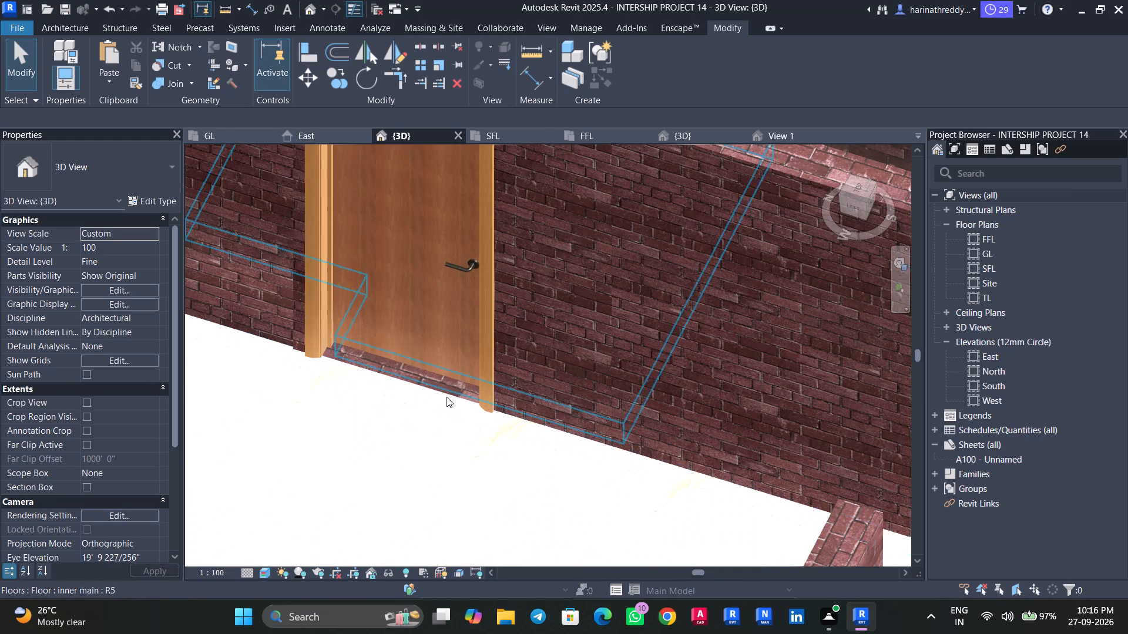
click(446, 385)
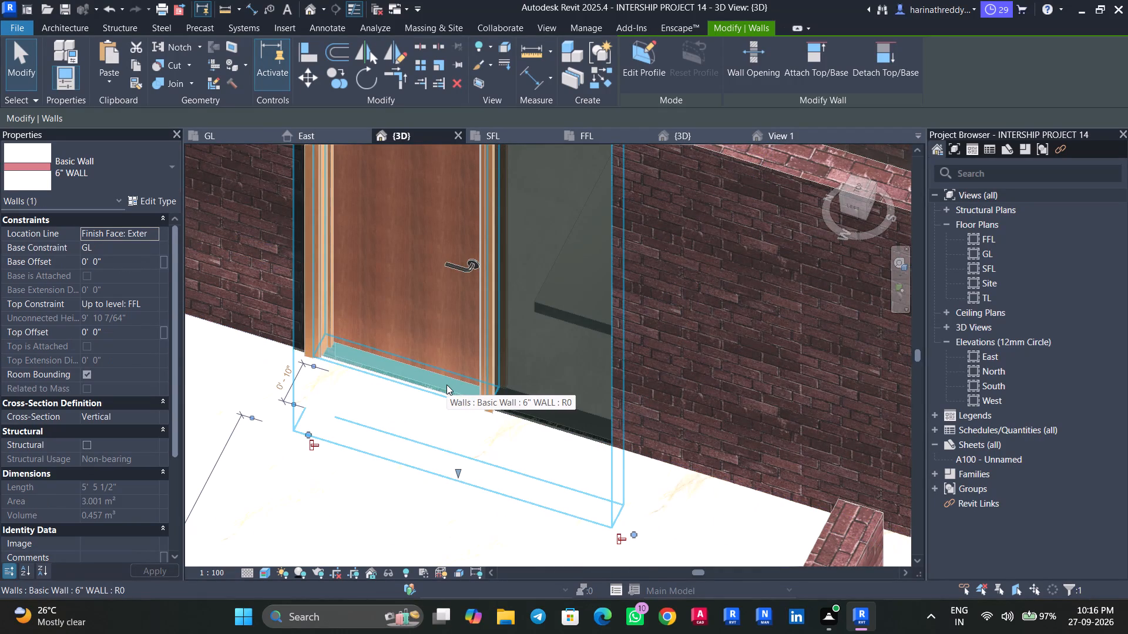
shift+middle_drag(446, 386, 490, 282)
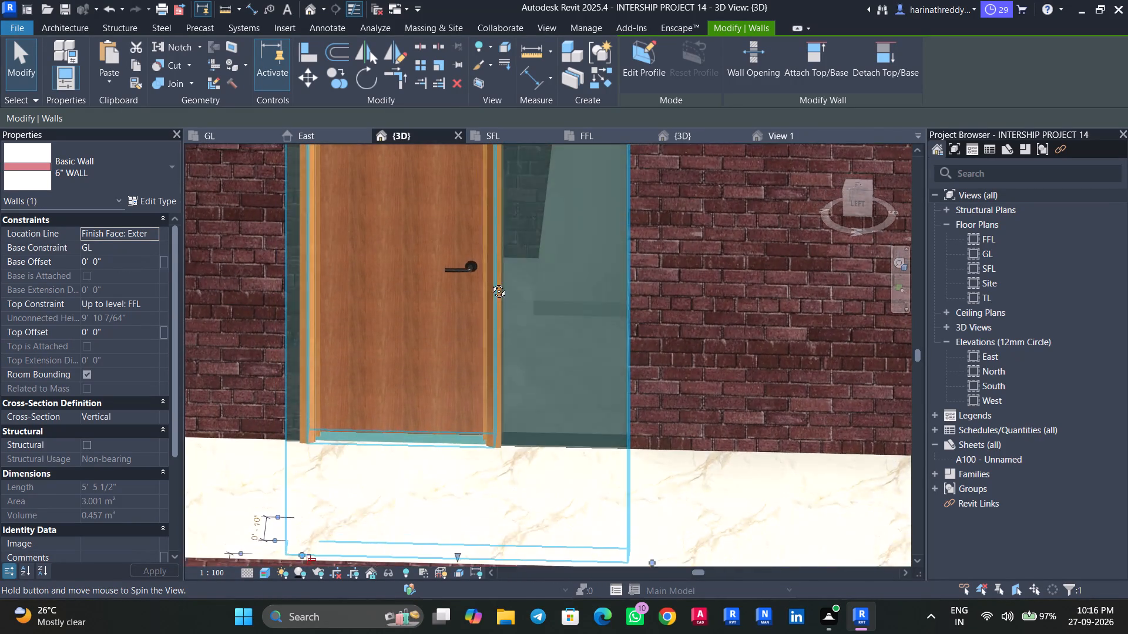
shift+middle_drag(490, 282, 471, 302)
key(Escape)
key(Escape)
Inspect the ground floor model from several angles, covering the interior doors, staircase, main entrance, deck and road.
scroll(402, 432, down, 15)
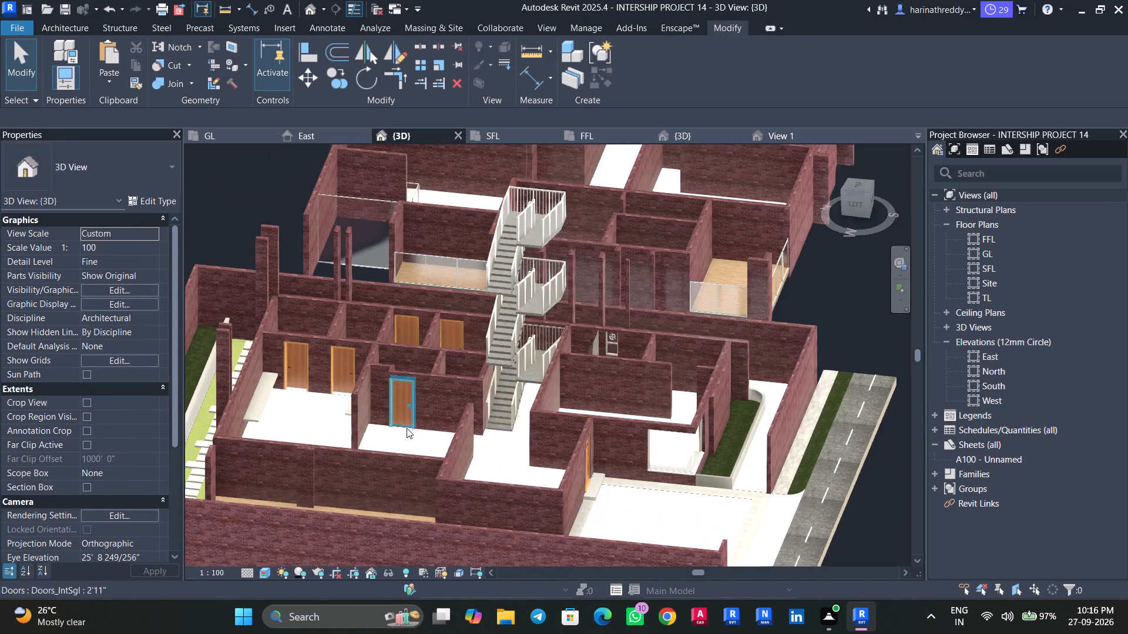
shift+middle_drag(573, 457, 551, 593)
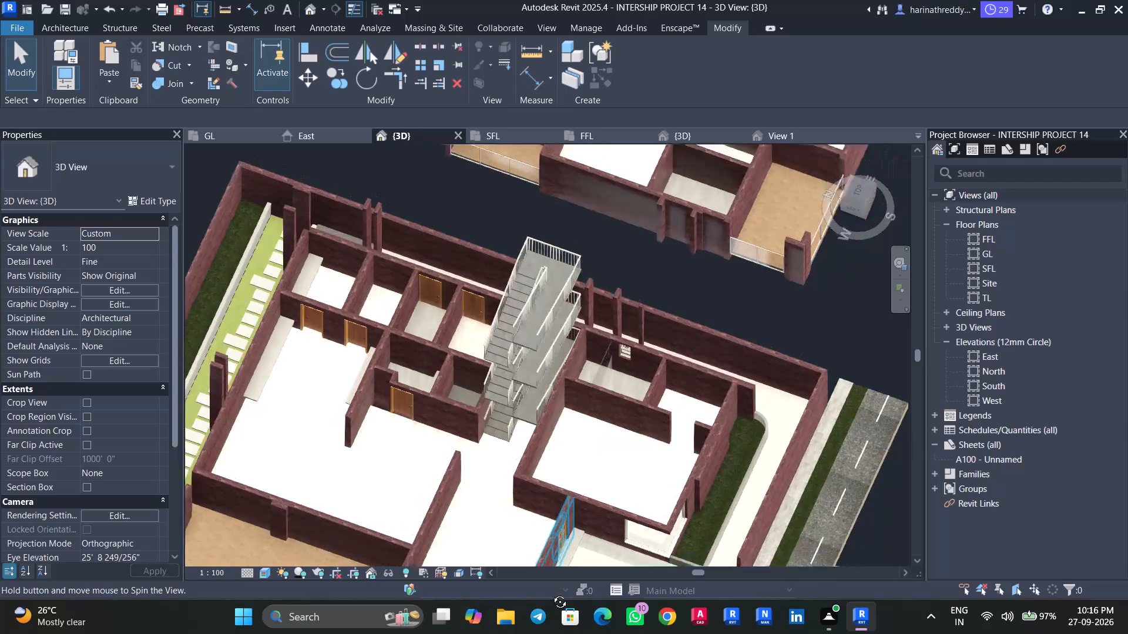
shift+middle_drag(551, 593, 593, 488)
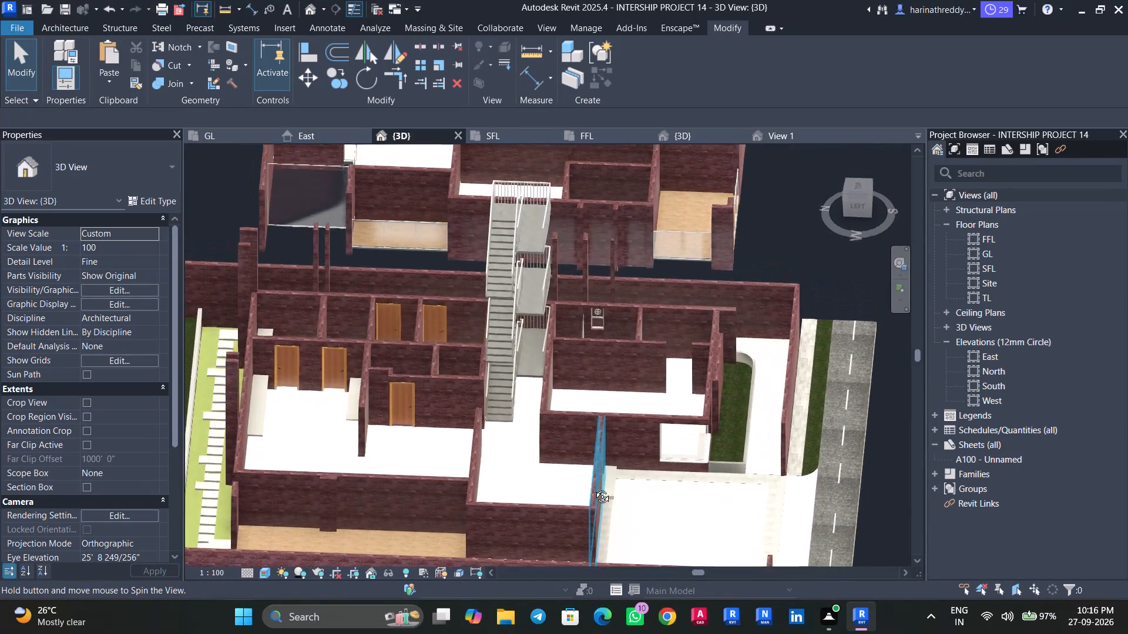
shift+middle_drag(593, 488, 599, 584)
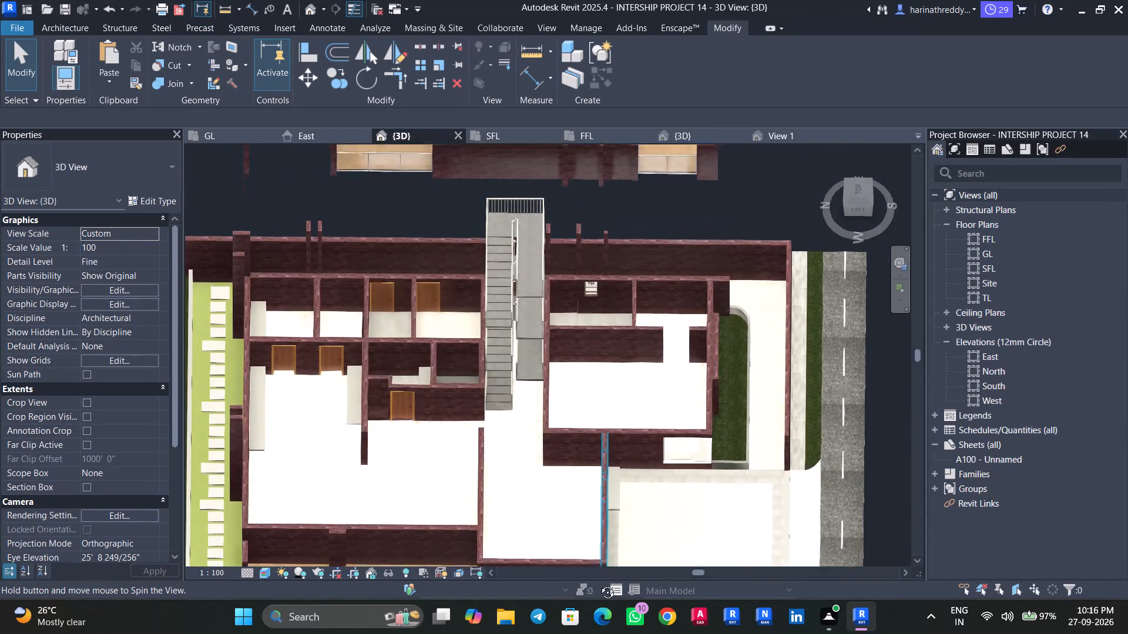
shift+middle_drag(599, 584, 648, 603)
scroll(462, 403, up, 5)
scroll(446, 442, down, 4)
shift+middle_drag(442, 471, 556, 358)
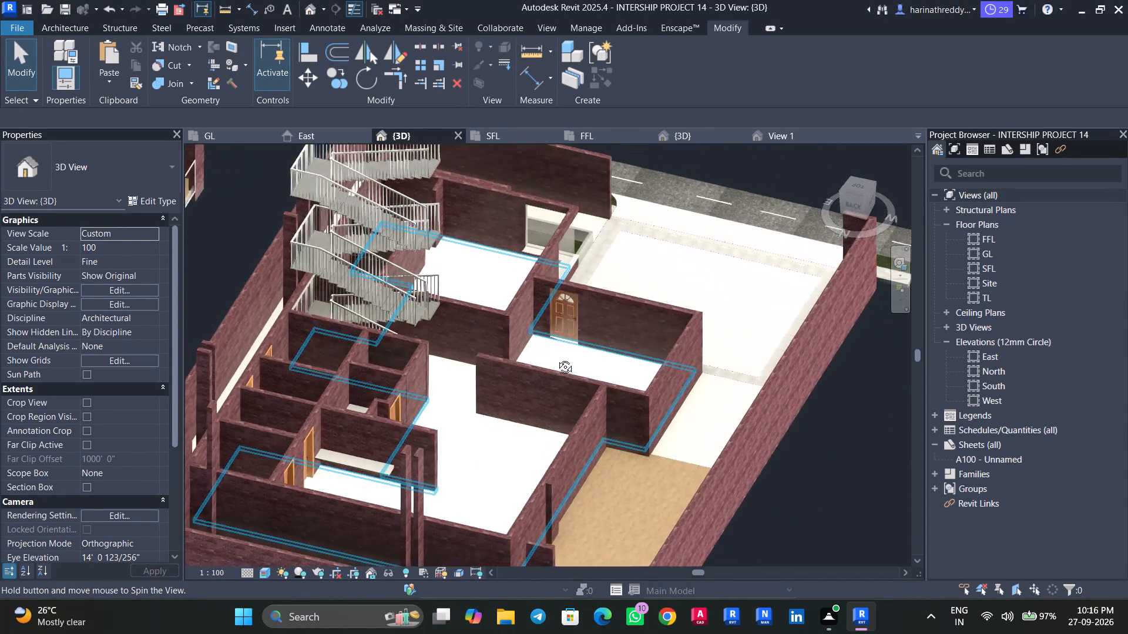
shift+middle_drag(556, 358, 284, 336)
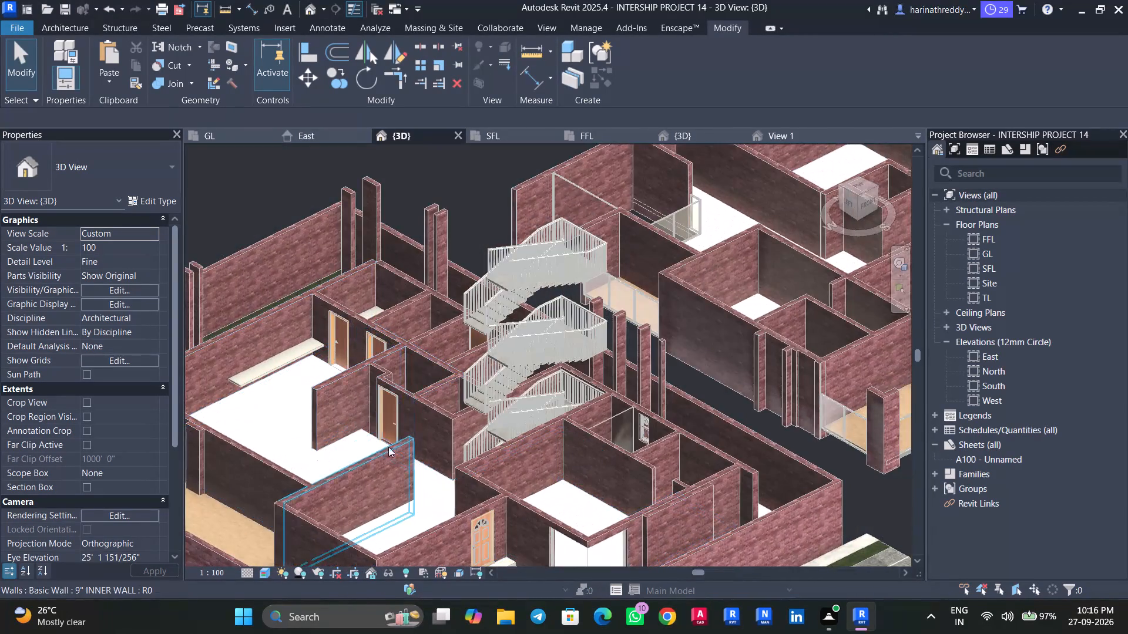
middle_drag(390, 455, 359, 286)
scroll(448, 404, up, 6)
scroll(455, 396, down, 1)
scroll(455, 396, up, 1)
scroll(455, 396, down, 1)
scroll(455, 396, up, 2)
shift+middle_drag(473, 419, 486, 496)
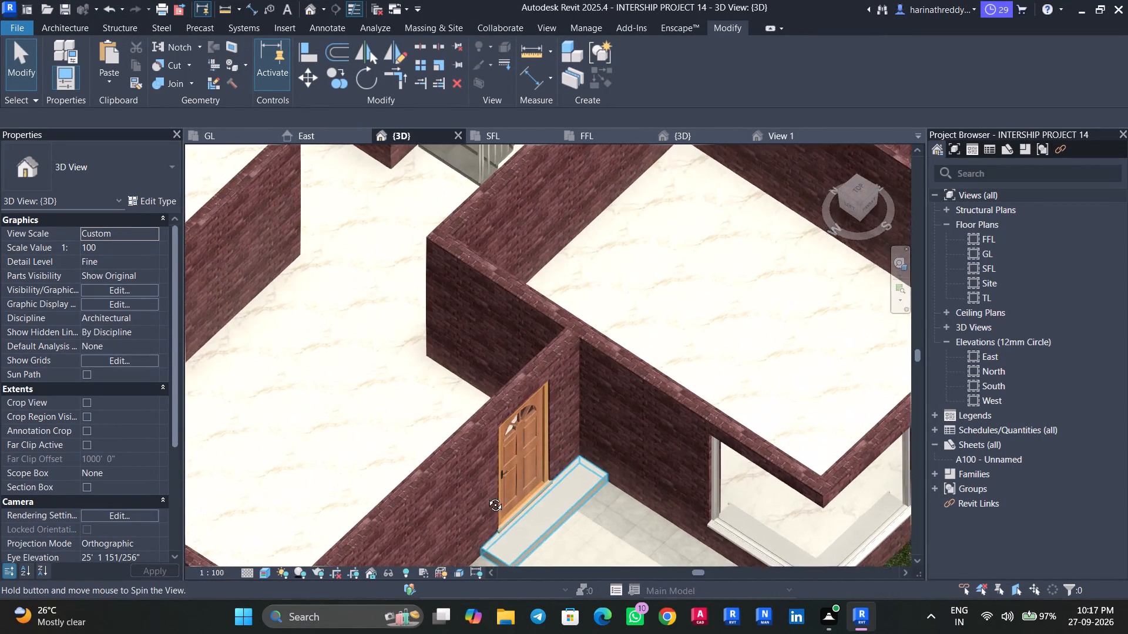
shift+middle_drag(486, 496, 457, 423)
scroll(455, 424, down, 8)
middle_drag(443, 471, 539, 493)
scroll(329, 417, up, 14)
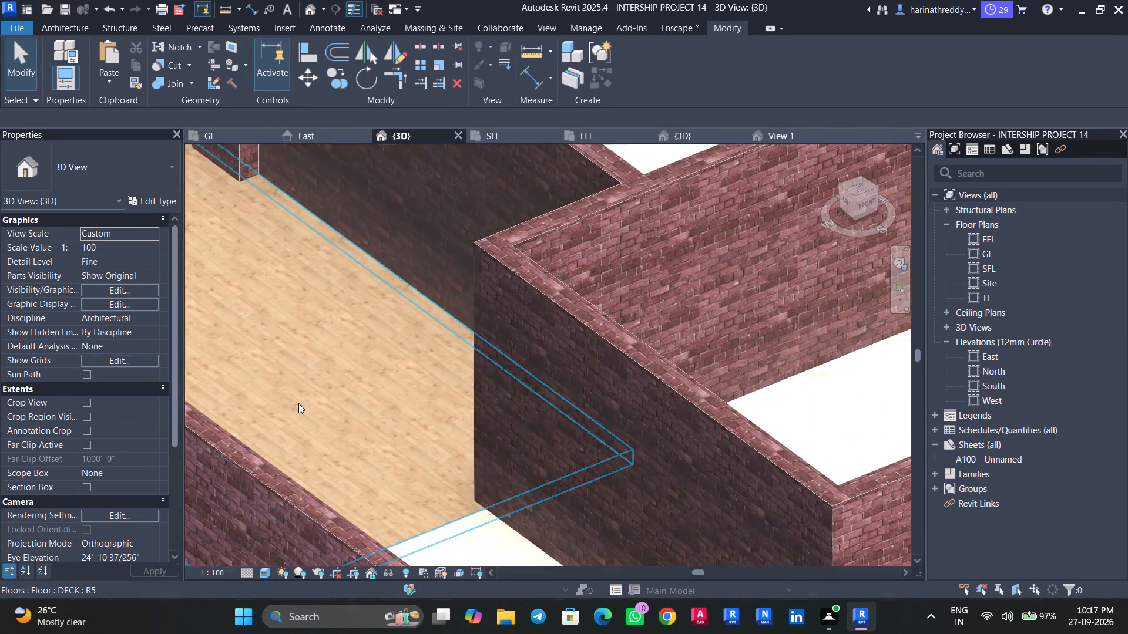
scroll(298, 403, up, 1)
scroll(298, 403, down, 16)
scroll(298, 403, up, 1)
middle_drag(298, 403, 310, 451)
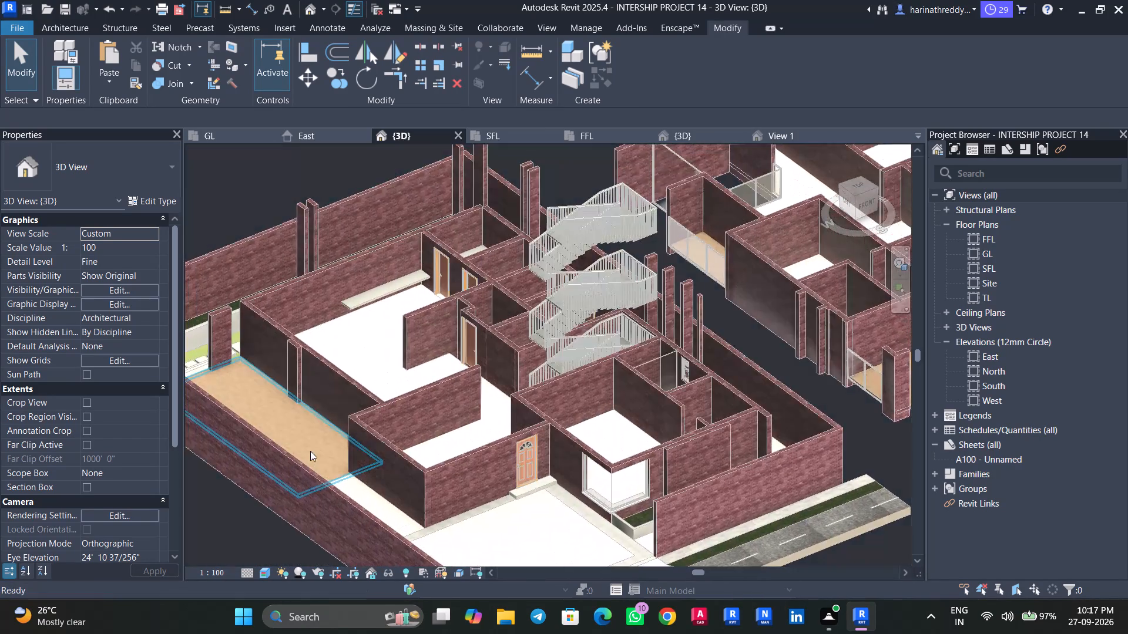
scroll(310, 451, down, 2)
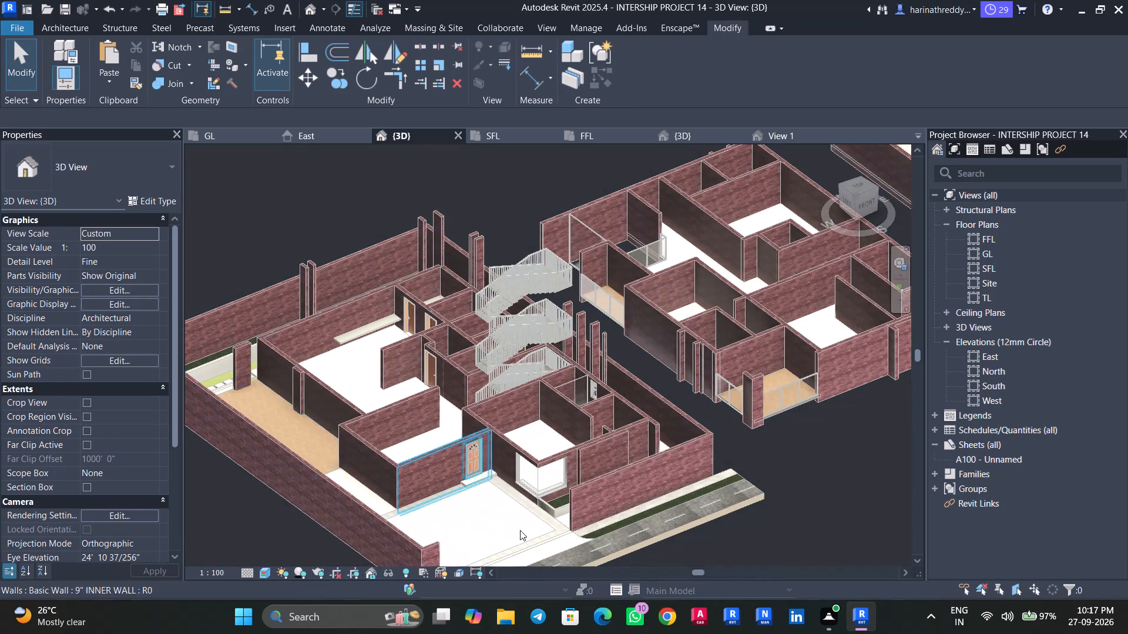
scroll(608, 546, up, 16)
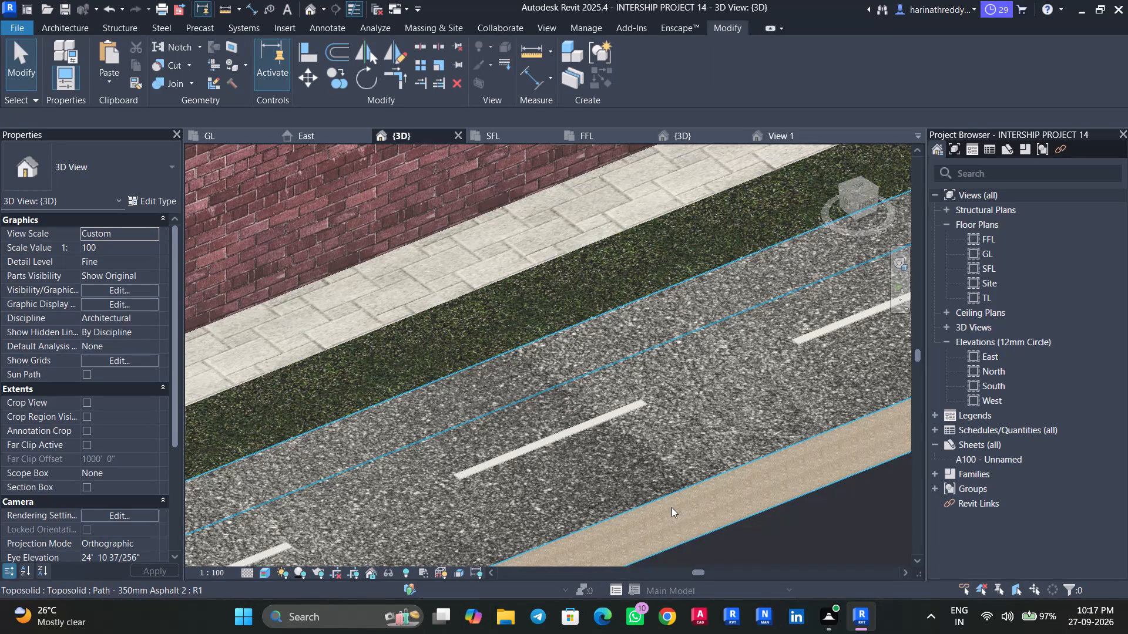
Inspect the road, entrance ramp, portico floor and main entrance in the 3D model.
middle_drag(663, 506, 497, 313)
scroll(499, 368, down, 10)
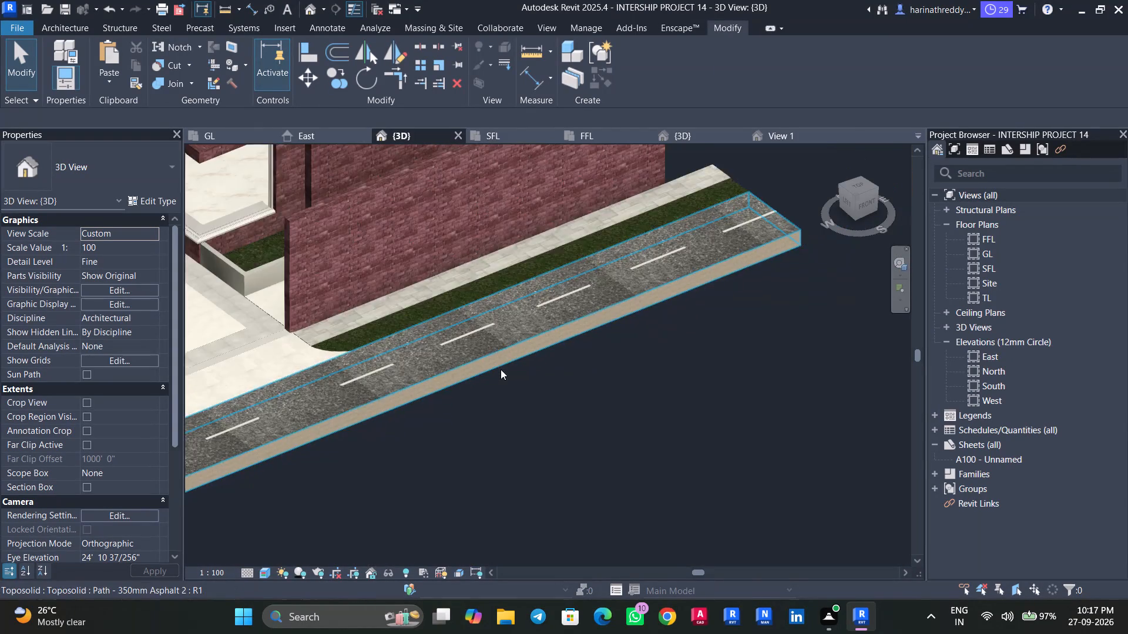
scroll(501, 369, down, 7)
middle_drag(486, 413, 536, 447)
scroll(380, 419, up, 14)
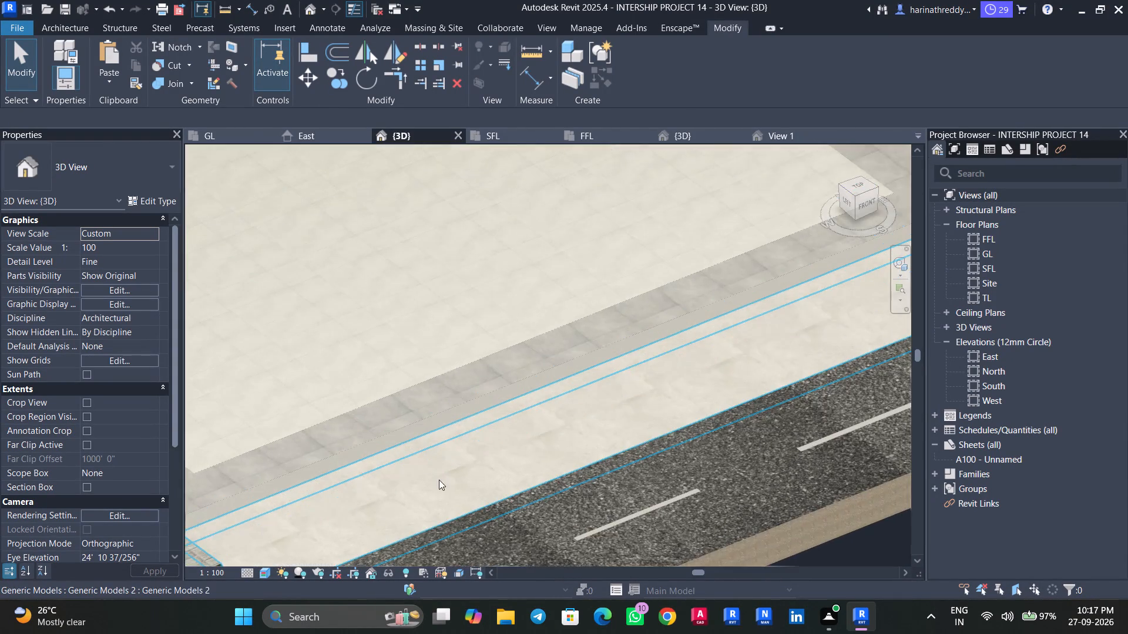
scroll(435, 477, down, 5)
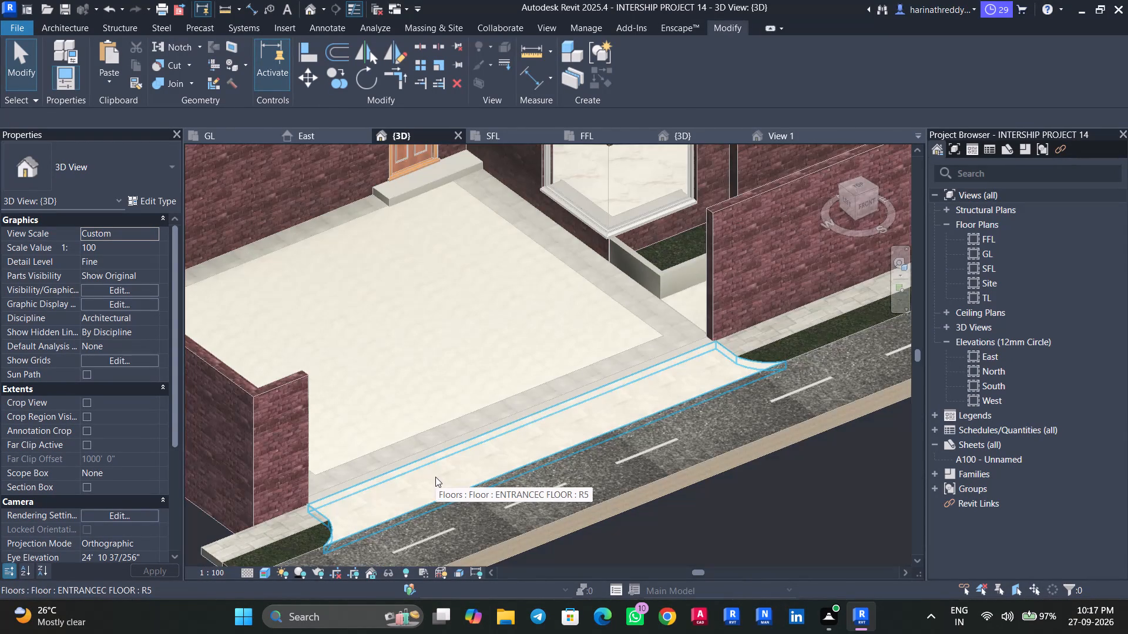
shift+middle_drag(422, 389, 408, 459)
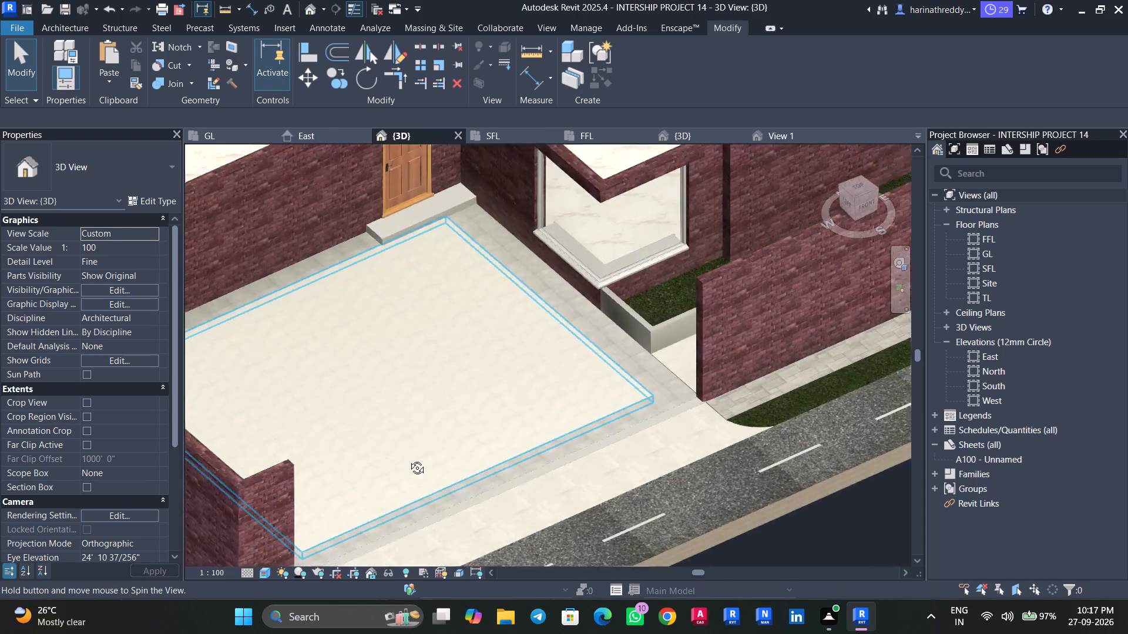
shift+middle_drag(408, 459, 407, 465)
scroll(398, 451, down, 10)
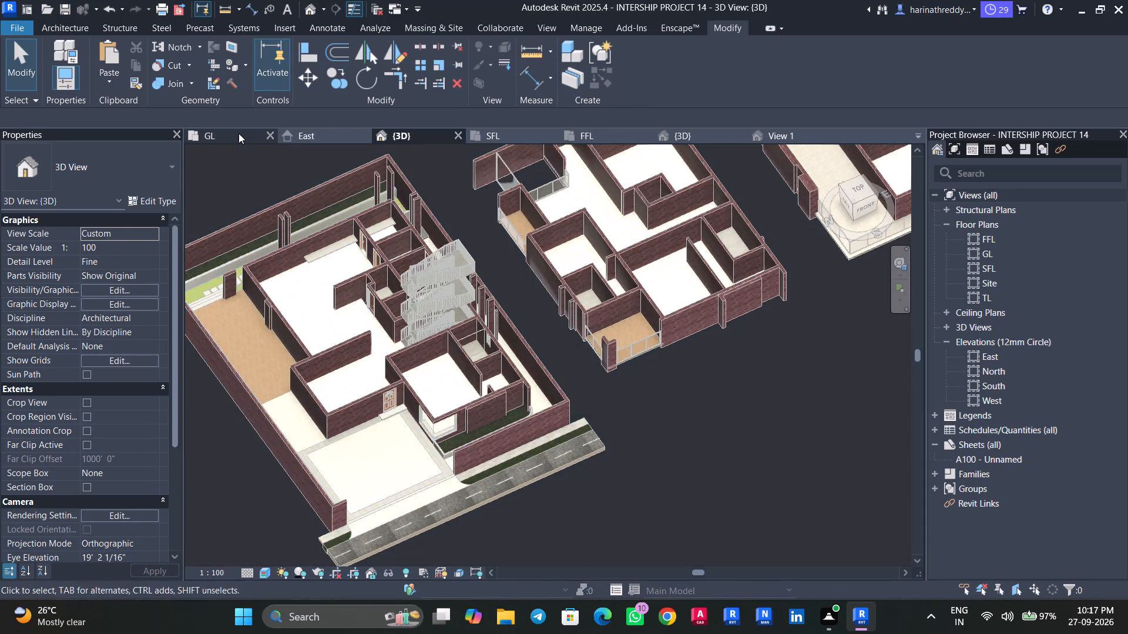
On the GL floor plan, place a 2.5mm Arial text note in the drawing room reading PORTICO with 18'8"X13'0" on a second line.
click(239, 133)
scroll(372, 342, down, 4)
scroll(437, 322, up, 9)
middle_drag(438, 323, 435, 329)
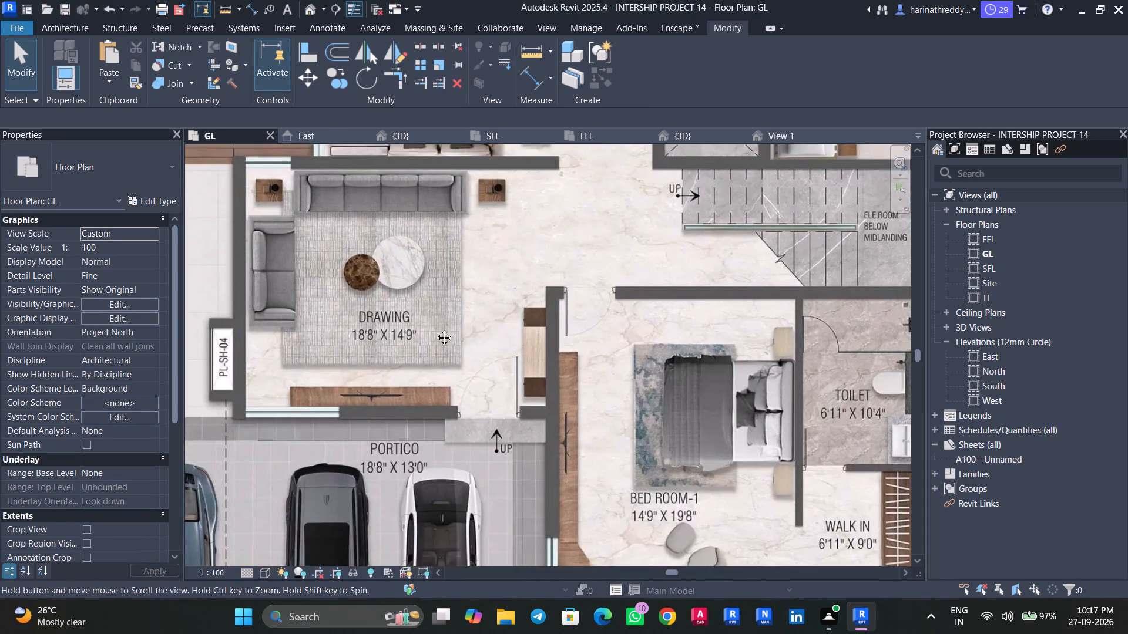
middle_drag(435, 329, 392, 379)
scroll(391, 380, down, 8)
scroll(303, 405, up, 4)
scroll(304, 404, down, 1)
middle_drag(309, 396, 314, 387)
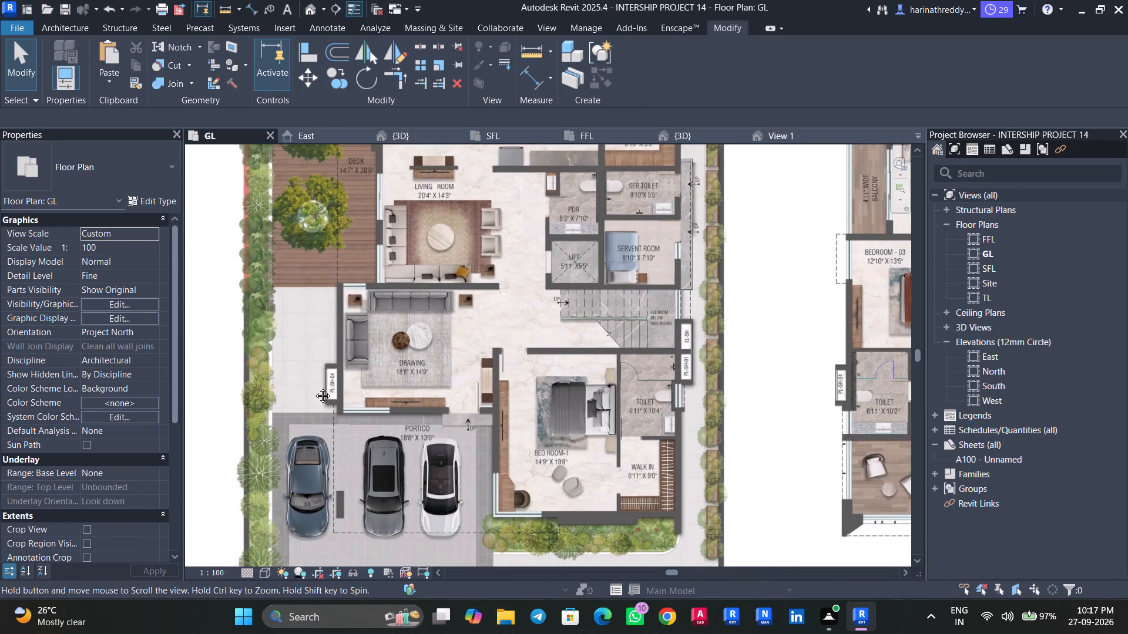
middle_drag(314, 387, 317, 375)
scroll(416, 402, up, 4)
text(TX)
click(147, 174)
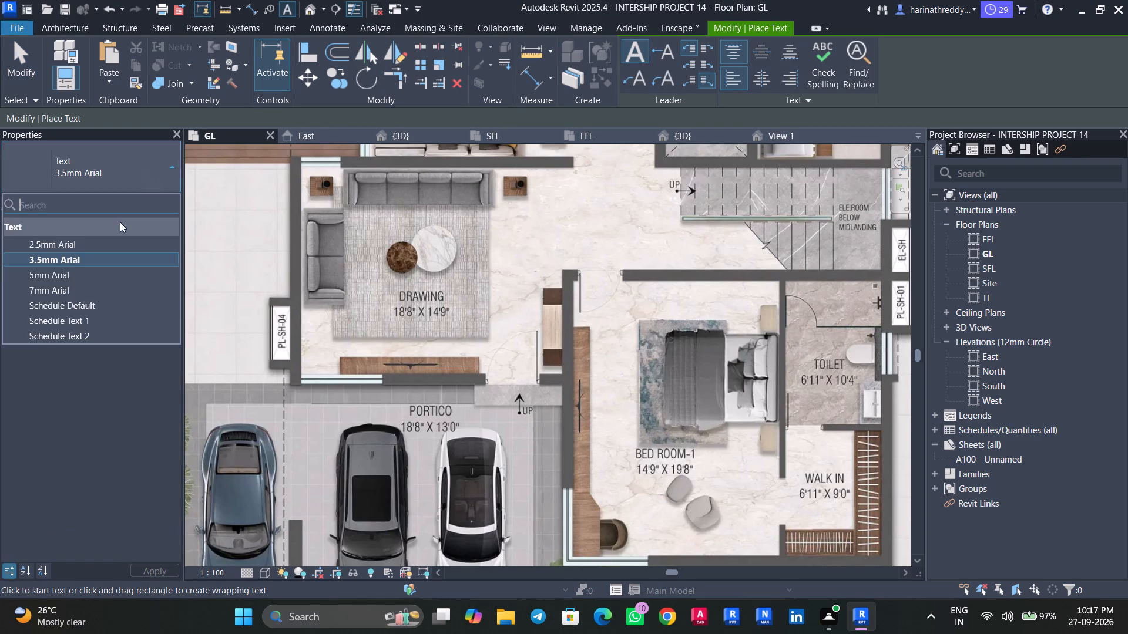
scroll(70, 274, up, 5)
click(73, 245)
click(377, 313)
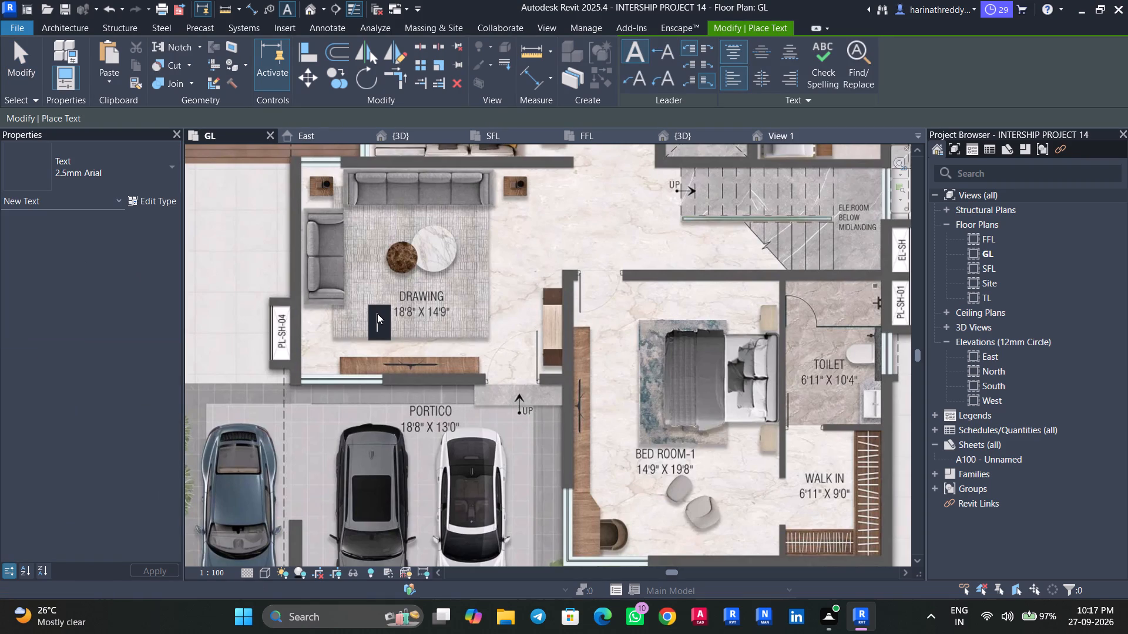
text(PORTICO)
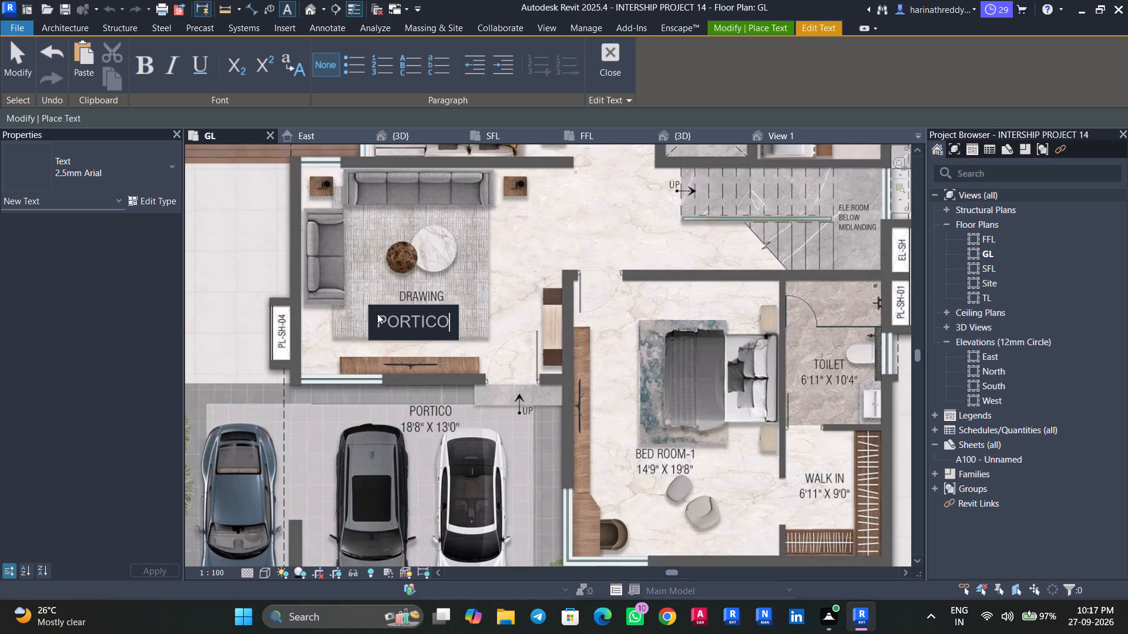
key(Return)
text(18'8")
key(z)
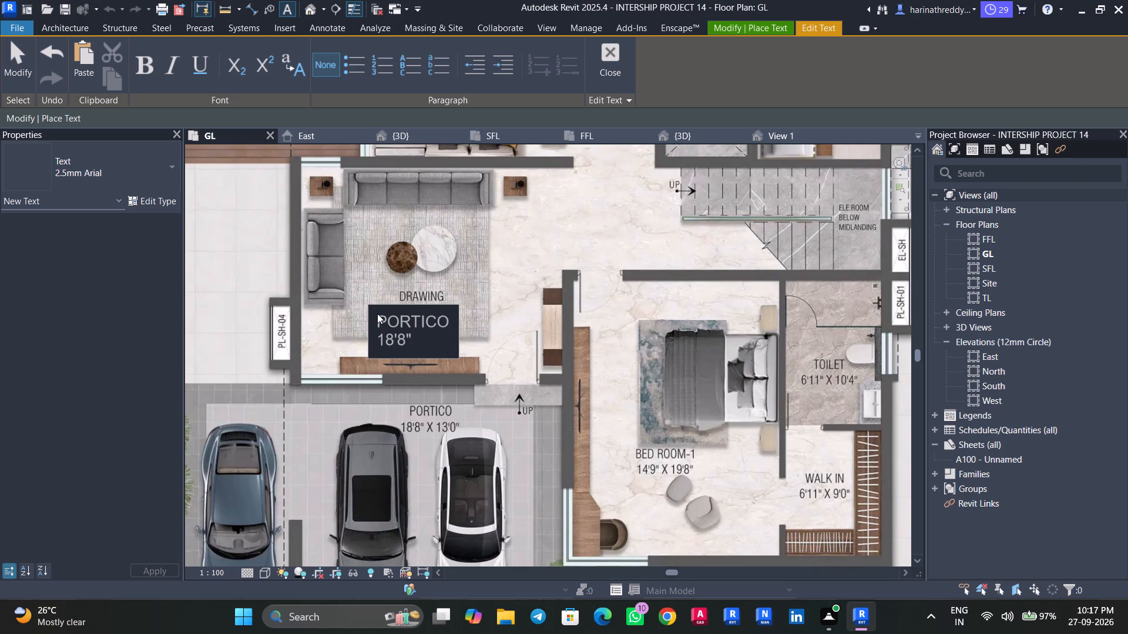
key(BackSpace)
text(X13'0")
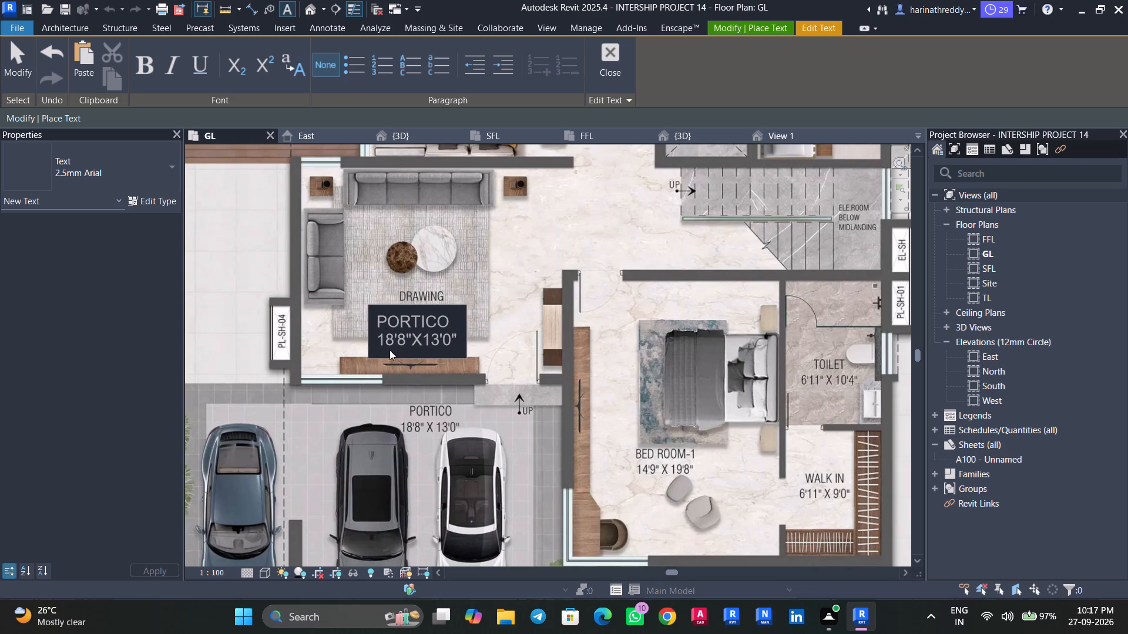
click(390, 366)
key(Escape)
key(Escape)
key(Tab)
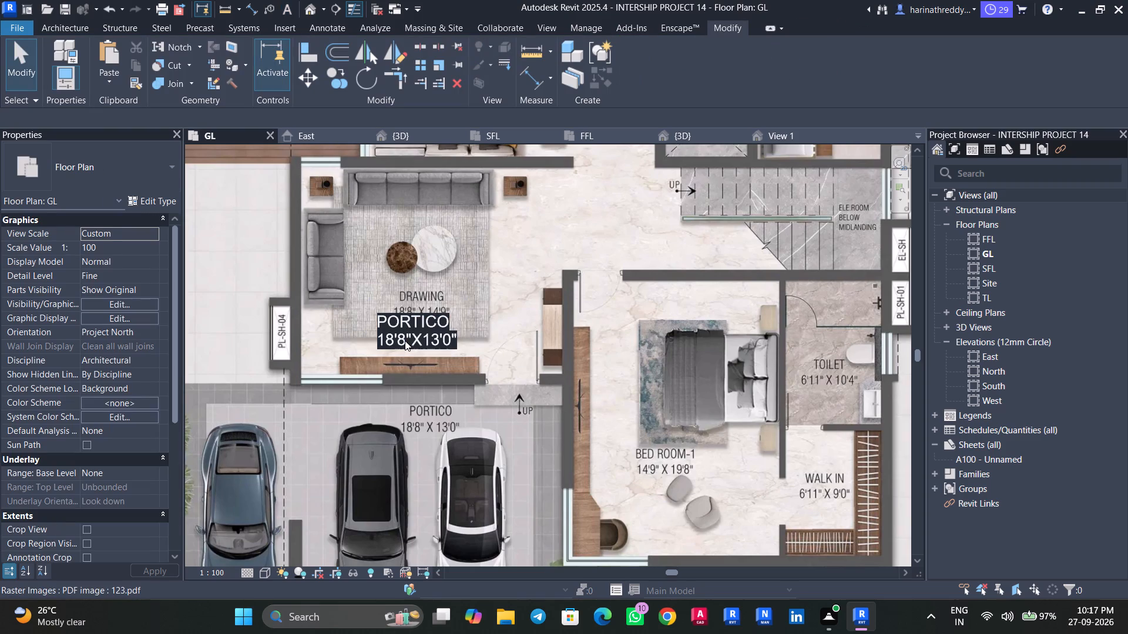
Centre-align the PORTICO text note horizontally.
click(405, 340)
click(788, 79)
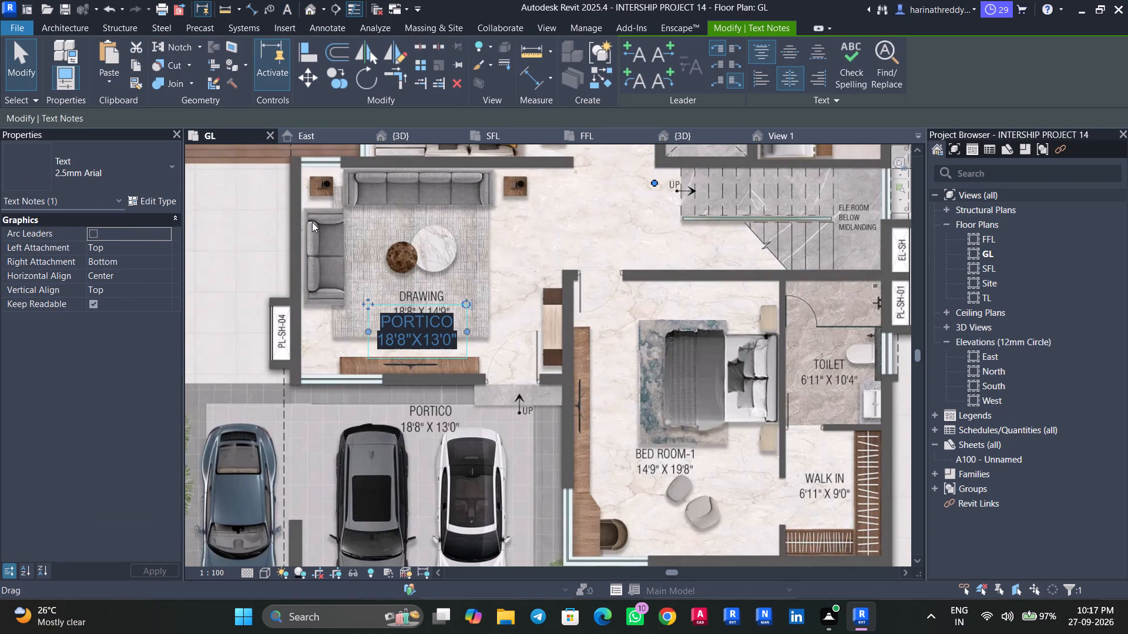
Duplicate the PORTICO note's text type as 1MM and set its text size to 1 mm.
click(162, 198)
click(1020, 94)
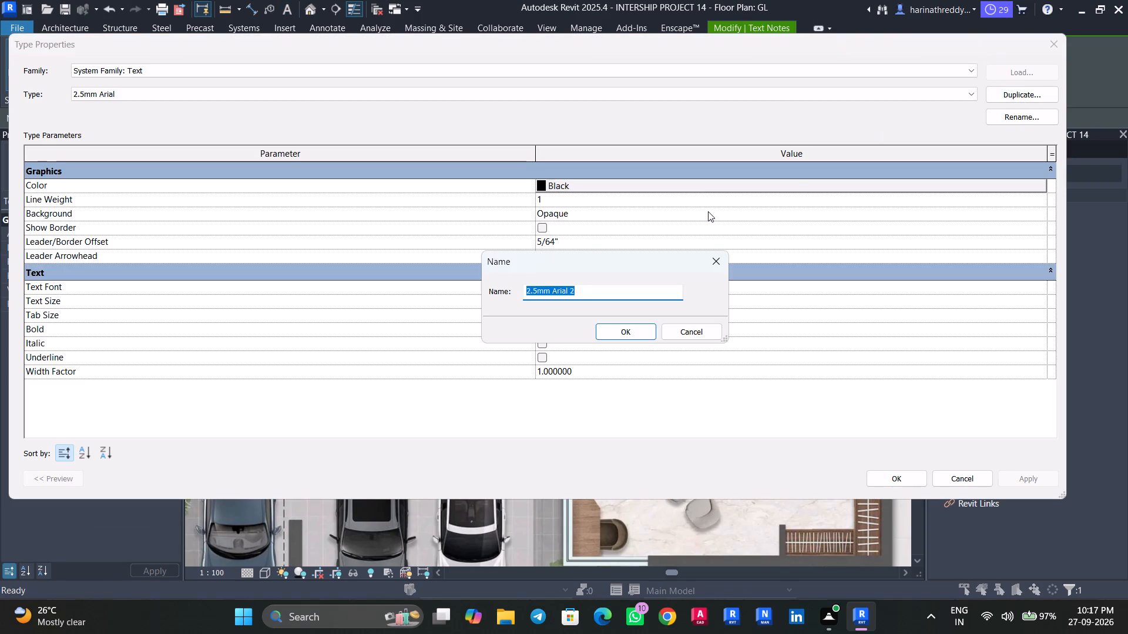
text(1MM)
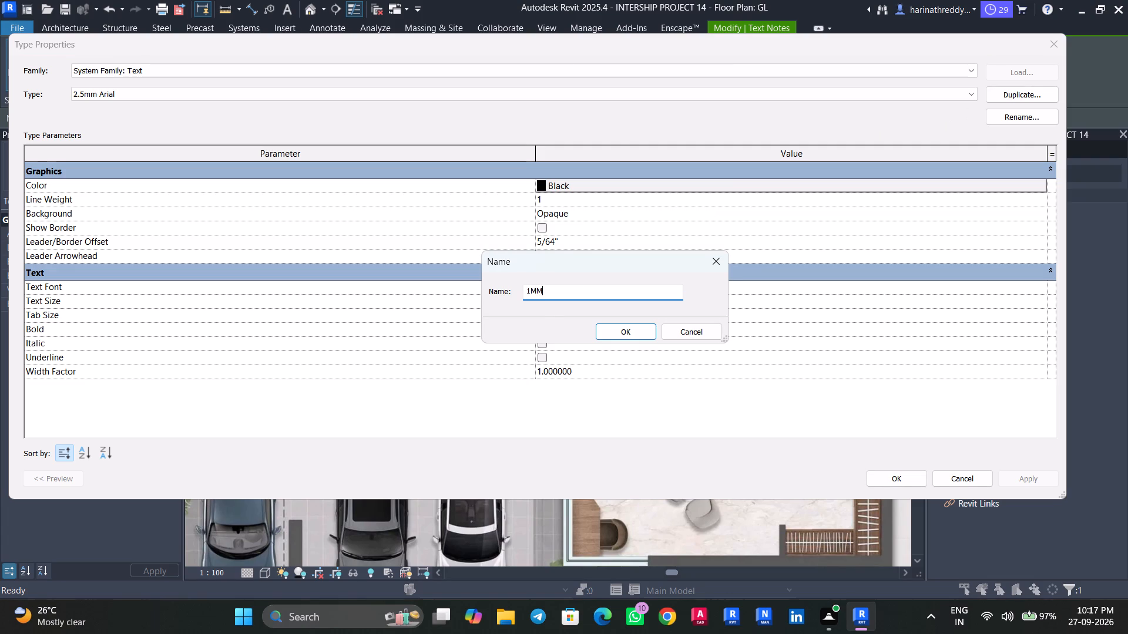
key(Return)
click(647, 305)
key(1)
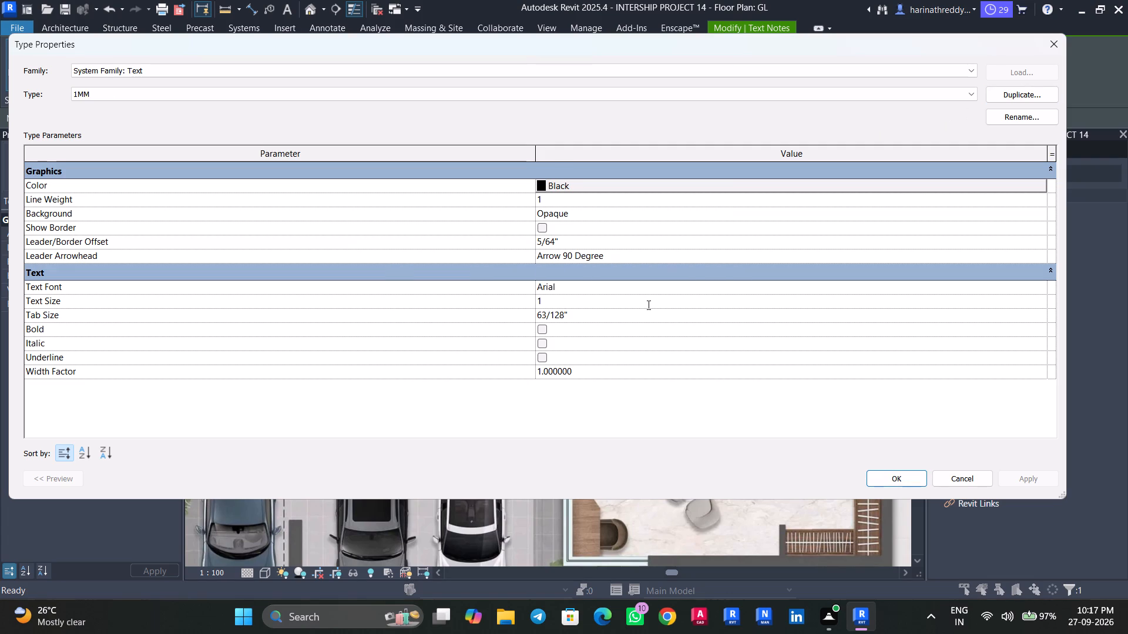
text(MM)
key(Return)
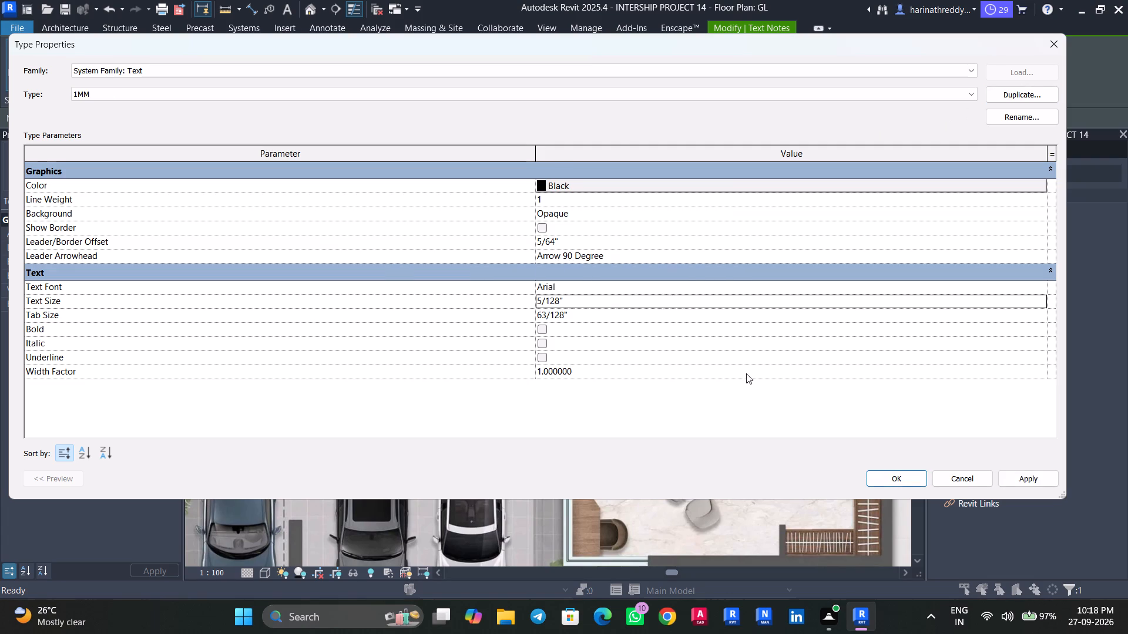
click(1038, 479)
click(902, 477)
Duplicate the 1MM text type as 1.5MM for the PORTICO note and set its text size to 1.5 mm.
scroll(412, 351, up, 3)
middle_drag(417, 351, 422, 349)
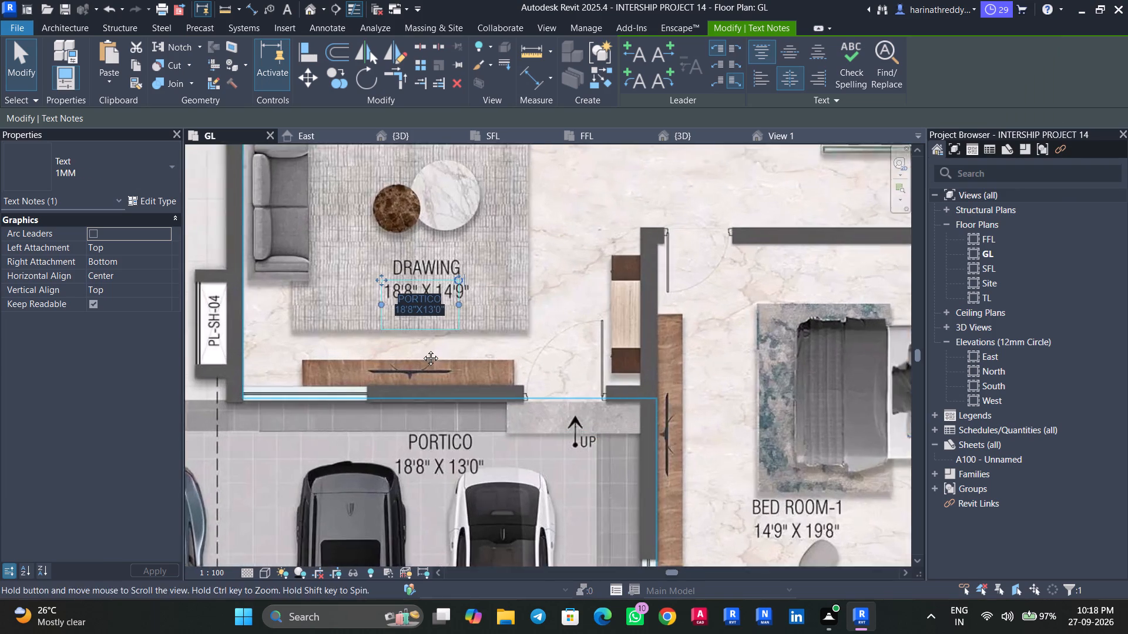
middle_drag(422, 349, 455, 294)
click(165, 201)
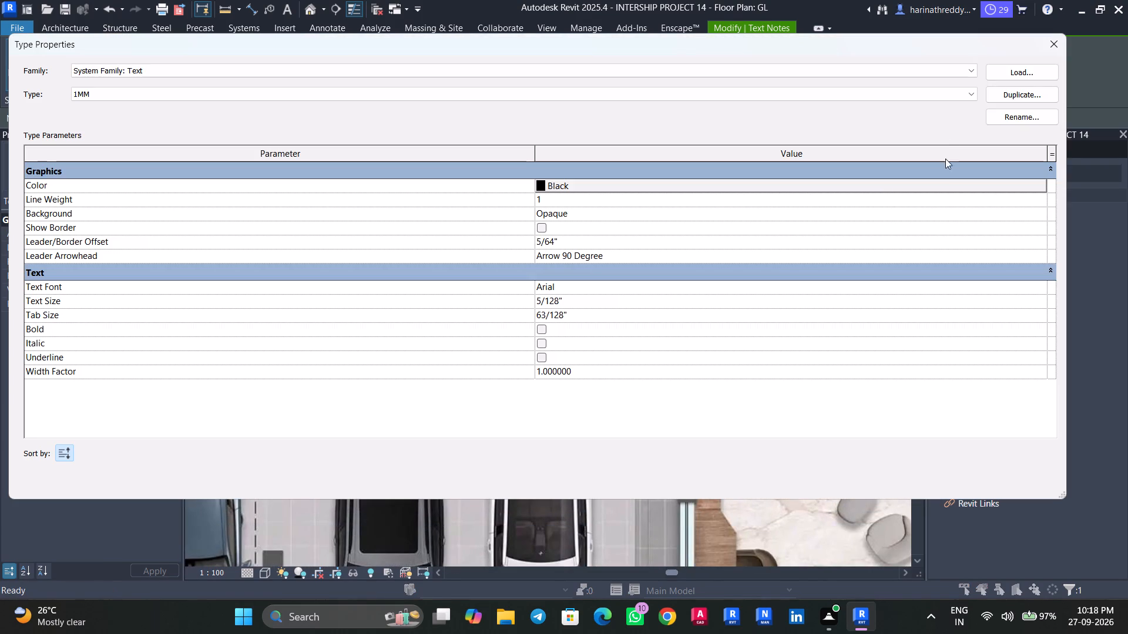
click(1013, 100)
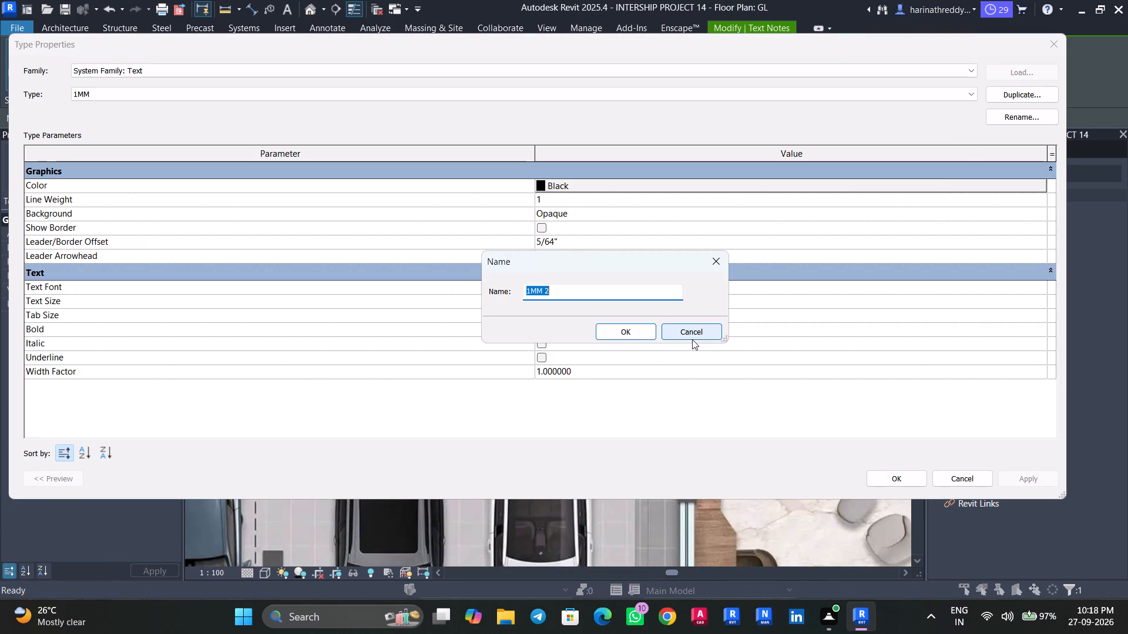
text(1.5)
text(MM)
key(Return)
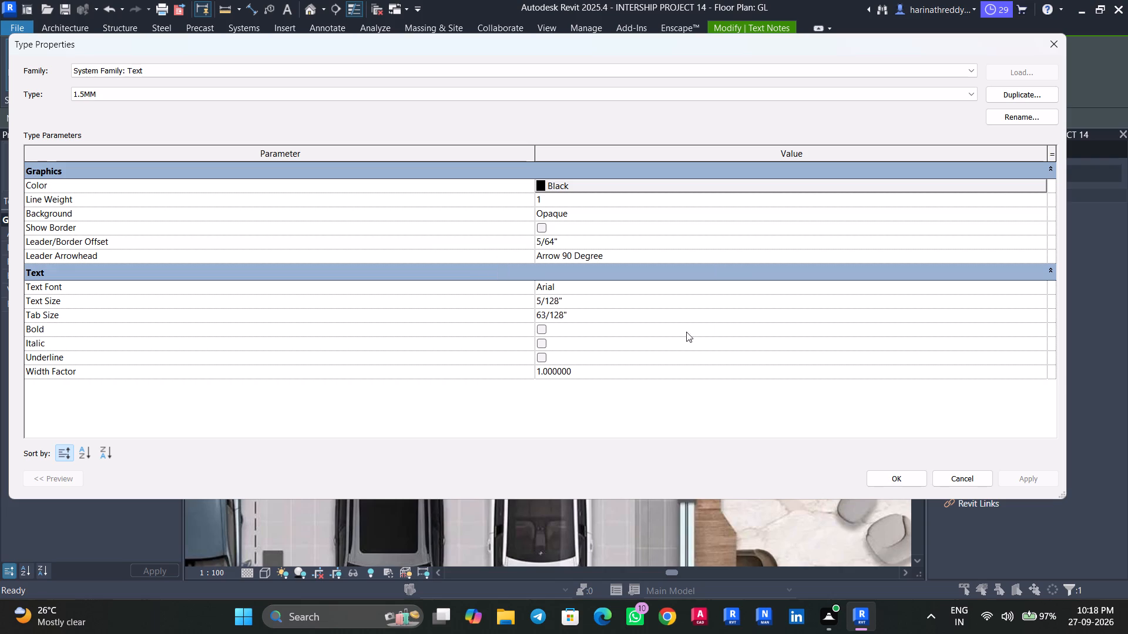
click(679, 299)
text(1.5)
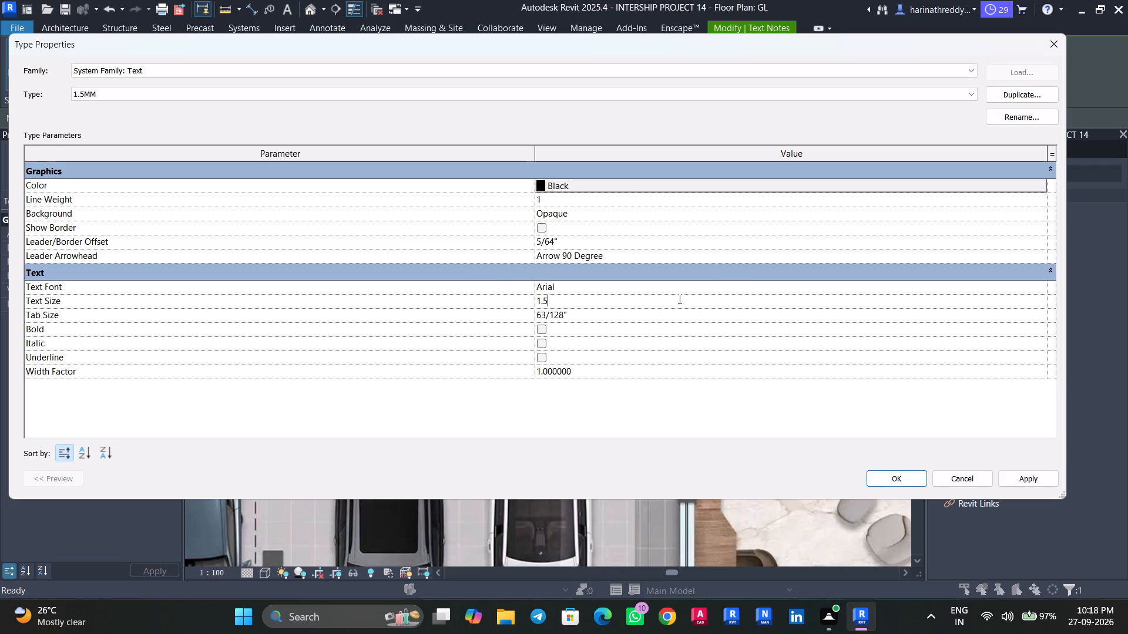
text(MM)
key(Return)
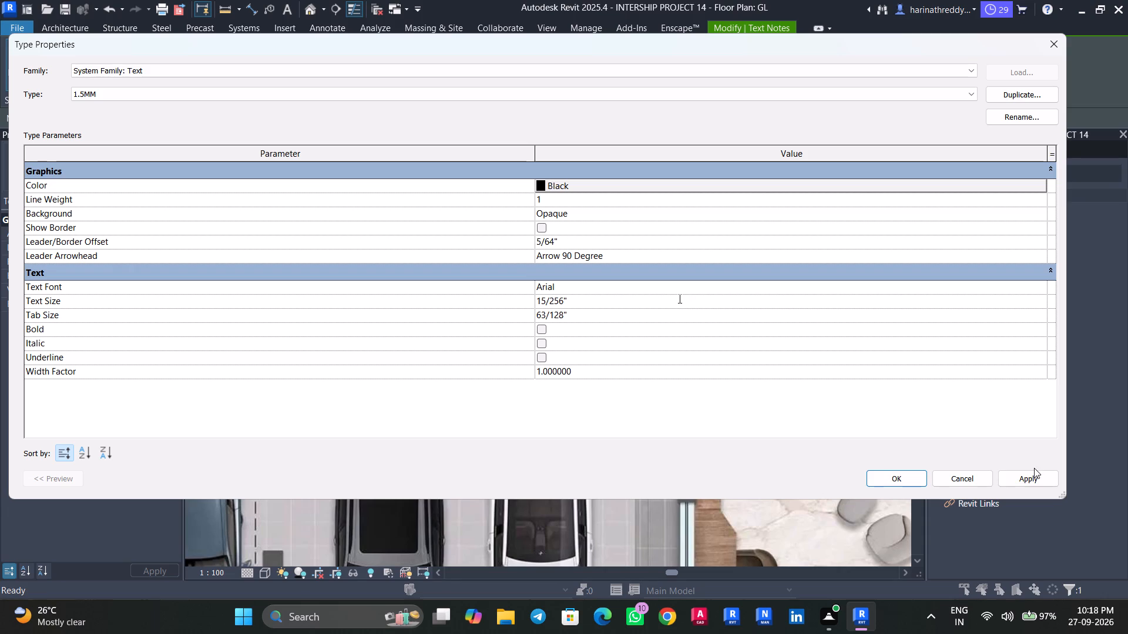
click(1034, 468)
click(1034, 473)
click(888, 477)
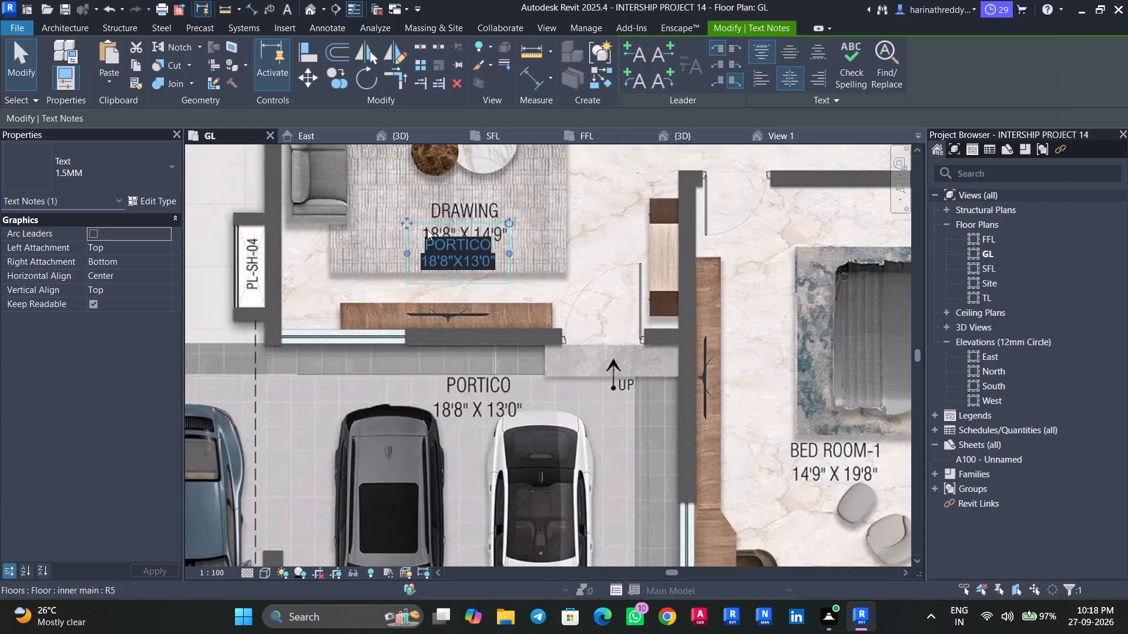
Move the PORTICO text note over the matching portico label on the underlying plan.
drag(404, 223, 424, 363)
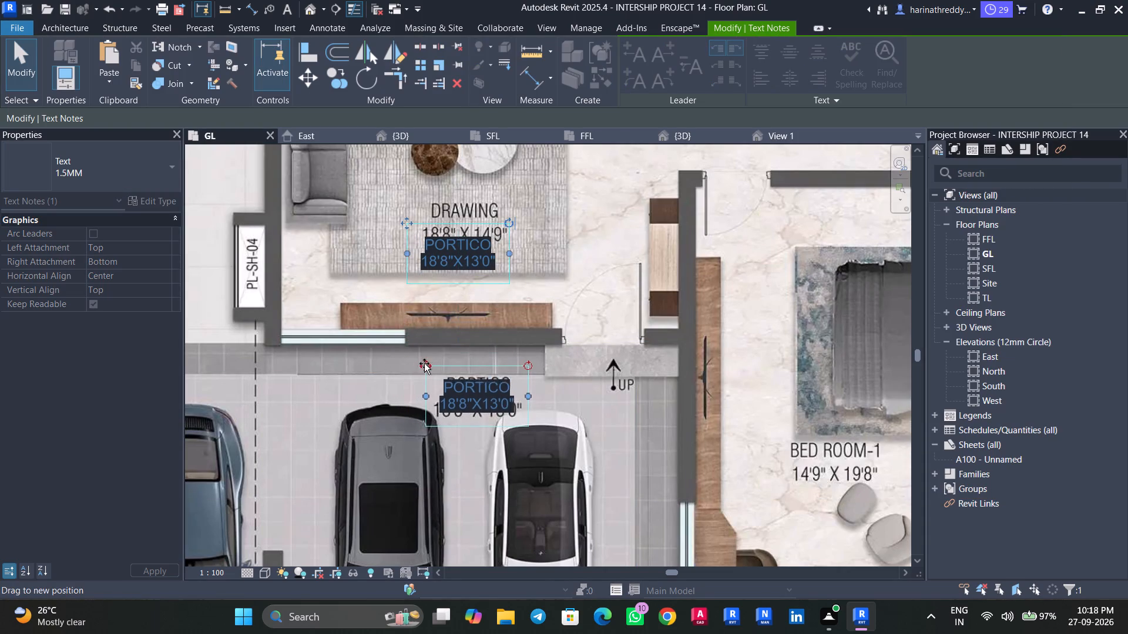
drag(424, 363, 423, 363)
Copy the PORTICO text note into the drawing room, just beside the room's printed label.
scroll(454, 302, down, 5)
scroll(463, 286, up, 1)
middle_drag(463, 286, 471, 340)
scroll(466, 292, down, 1)
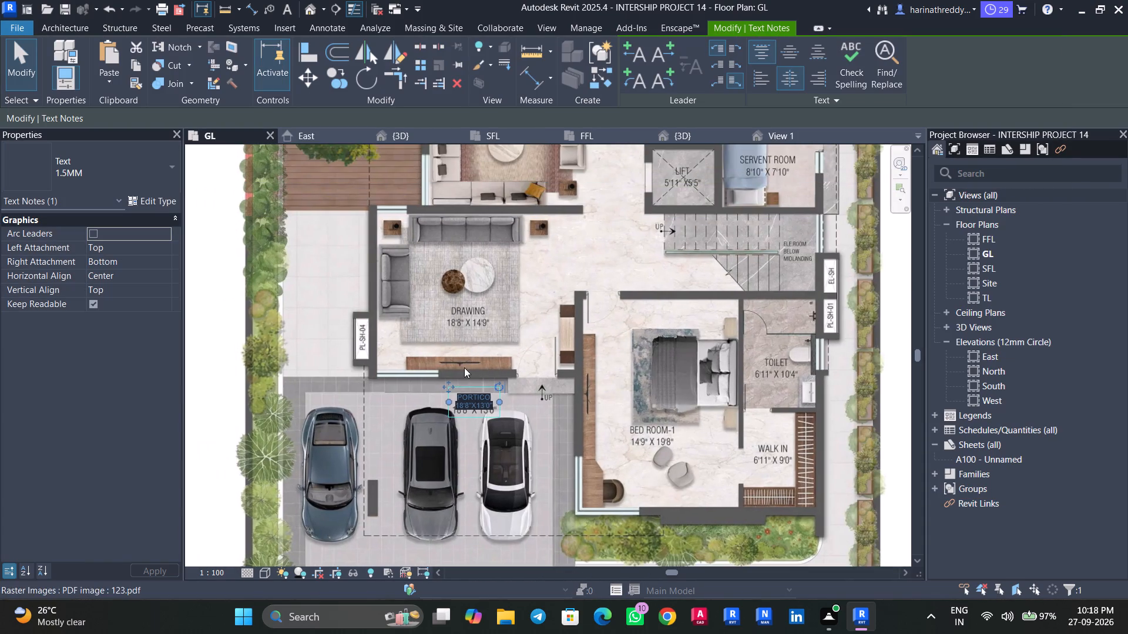
scroll(469, 400, up, 6)
ctrl+drag(472, 400, 545, 250)
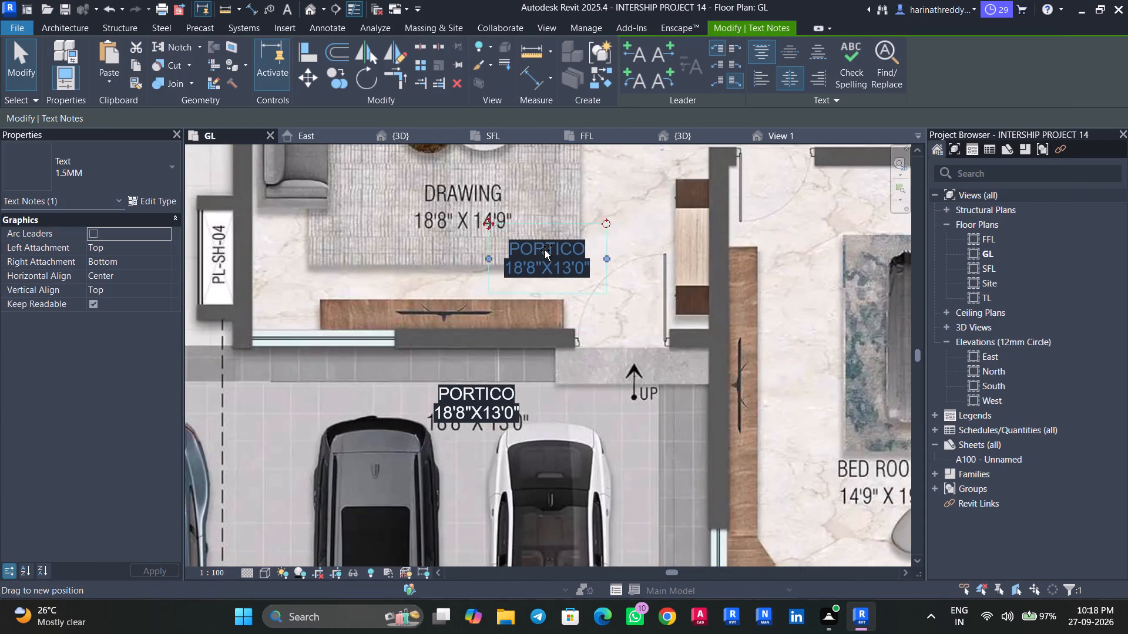
ctrl+drag(545, 250, 552, 262)
Change the copied note in the drawing room to read DRAWING with 18'8"X14'9" on the second line.
scroll(560, 258, up, 4)
middle_drag(559, 262, 572, 323)
click(604, 303)
drag(640, 313, 640, 314)
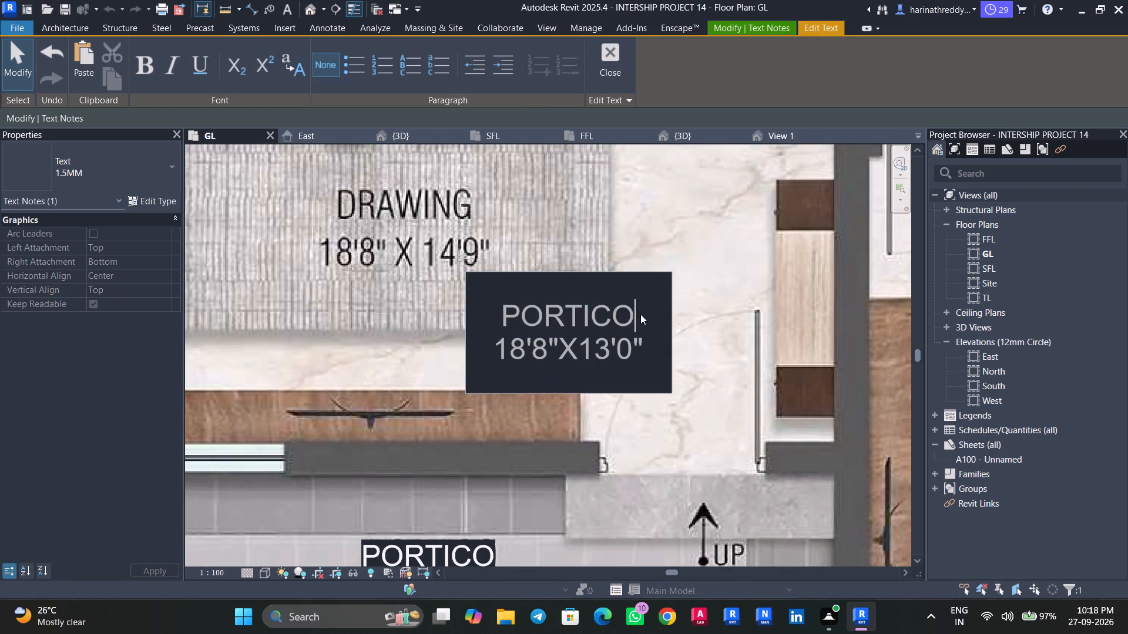
drag(640, 314, 492, 315)
text(DRAWING)
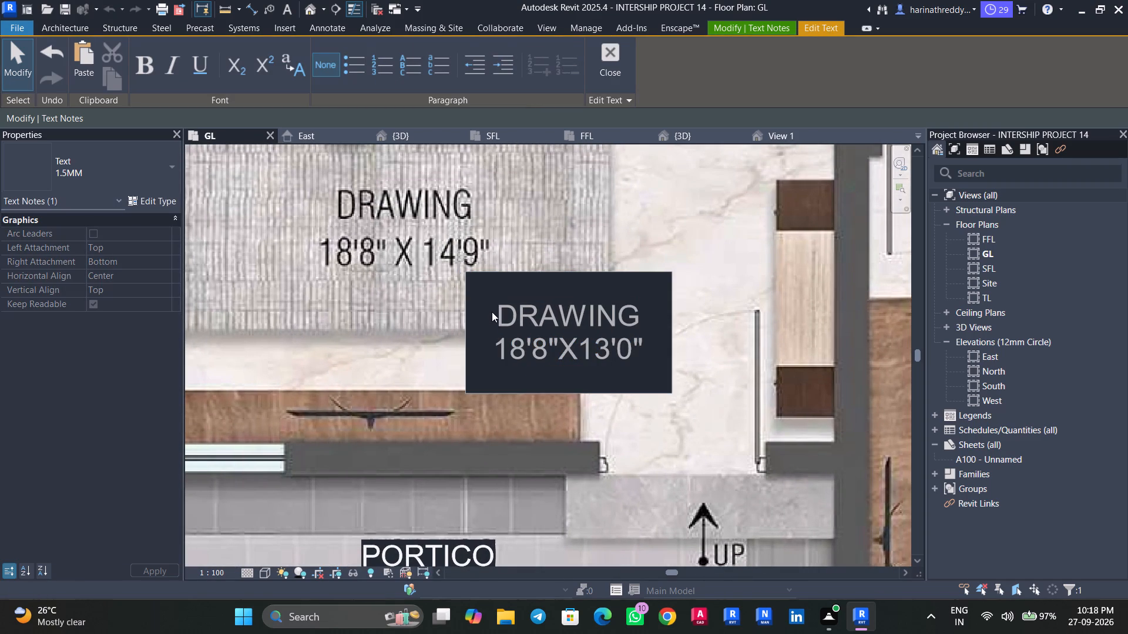
drag(649, 347, 592, 356)
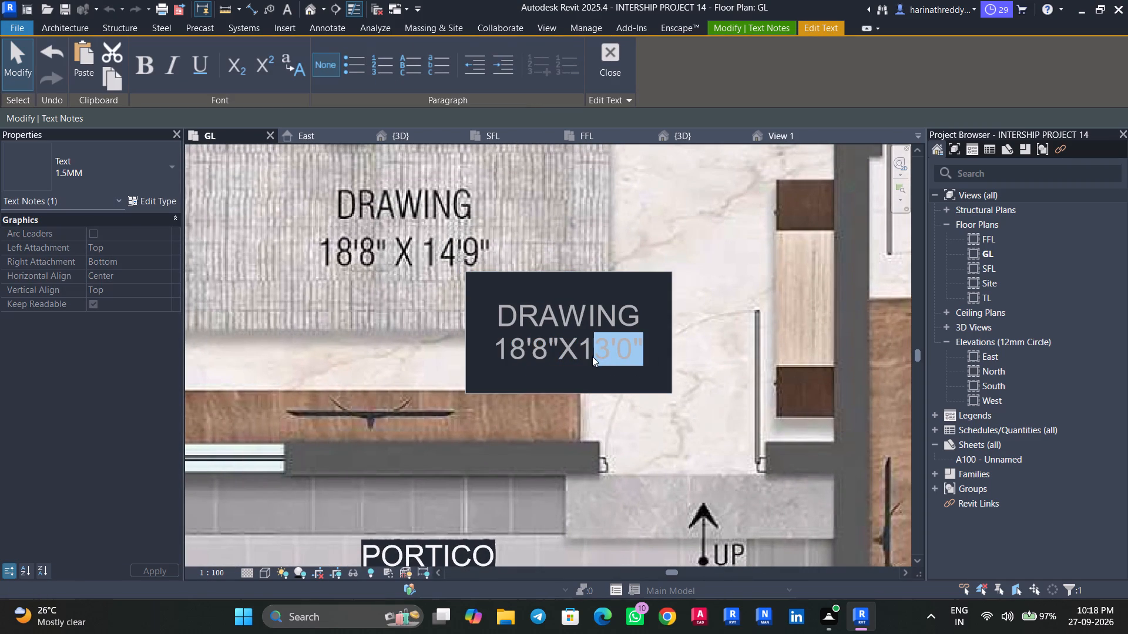
drag(592, 356, 589, 356)
scroll(586, 365, down, 5)
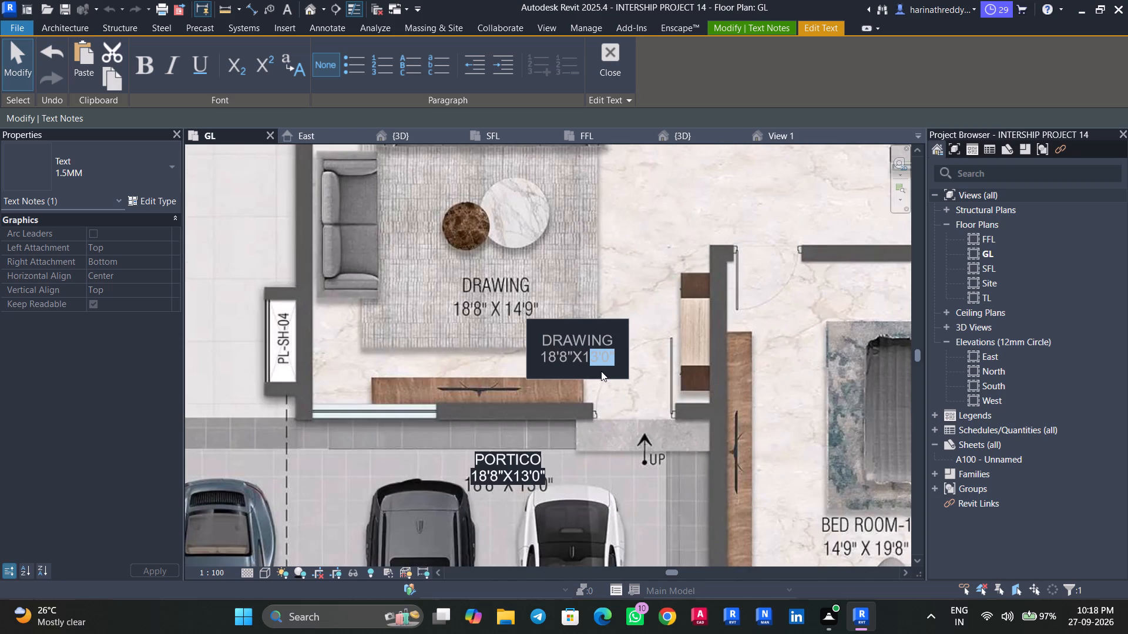
text(4')
text(9")
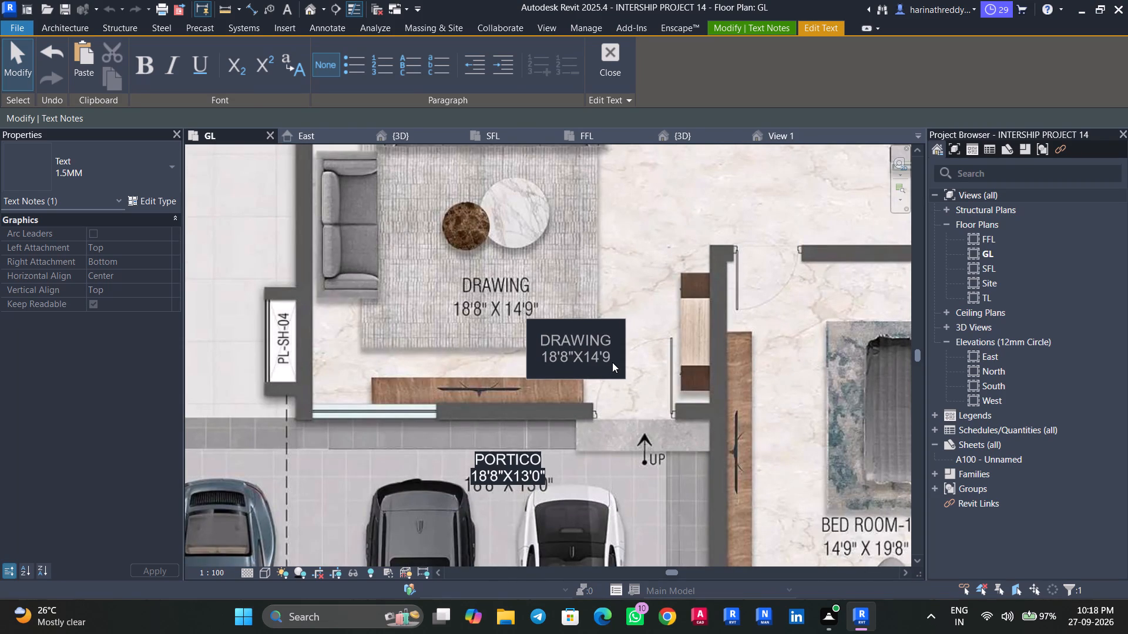
click(622, 405)
Move the DRAWING text note over the drawing room's printed label on the underlying plan.
drag(528, 320, 448, 258)
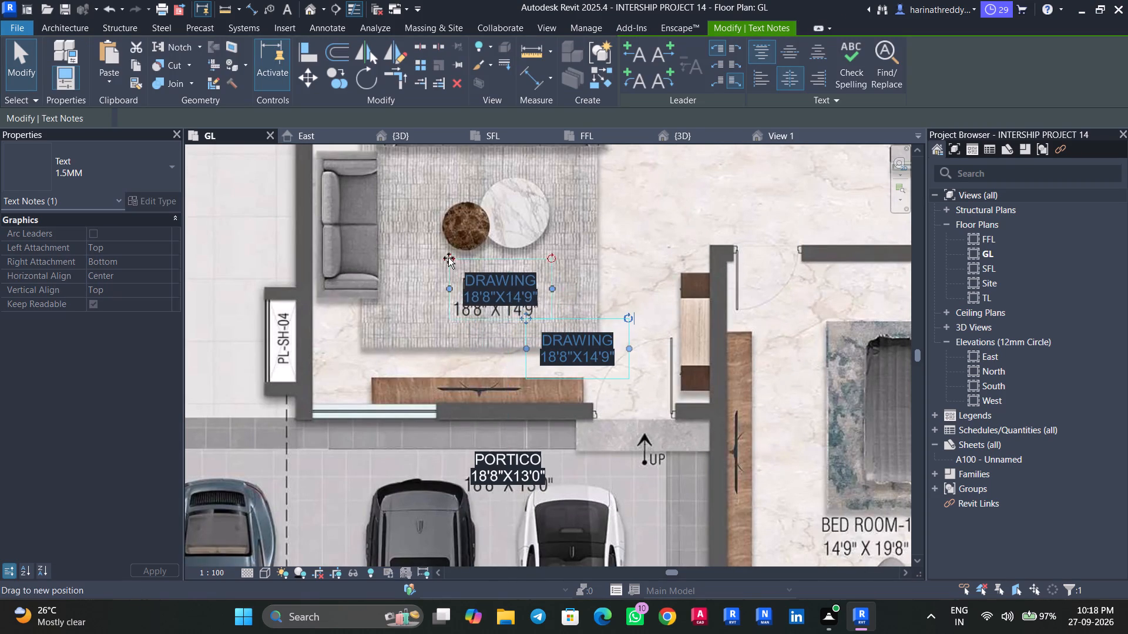
drag(448, 258, 447, 269)
Copy the DRAWING text note into the living room, just below the room's printed label.
scroll(547, 271, down, 1)
middle_drag(579, 254, 548, 367)
scroll(548, 367, down, 3)
middle_drag(568, 352, 548, 463)
ctrl+drag(486, 504, 536, 316)
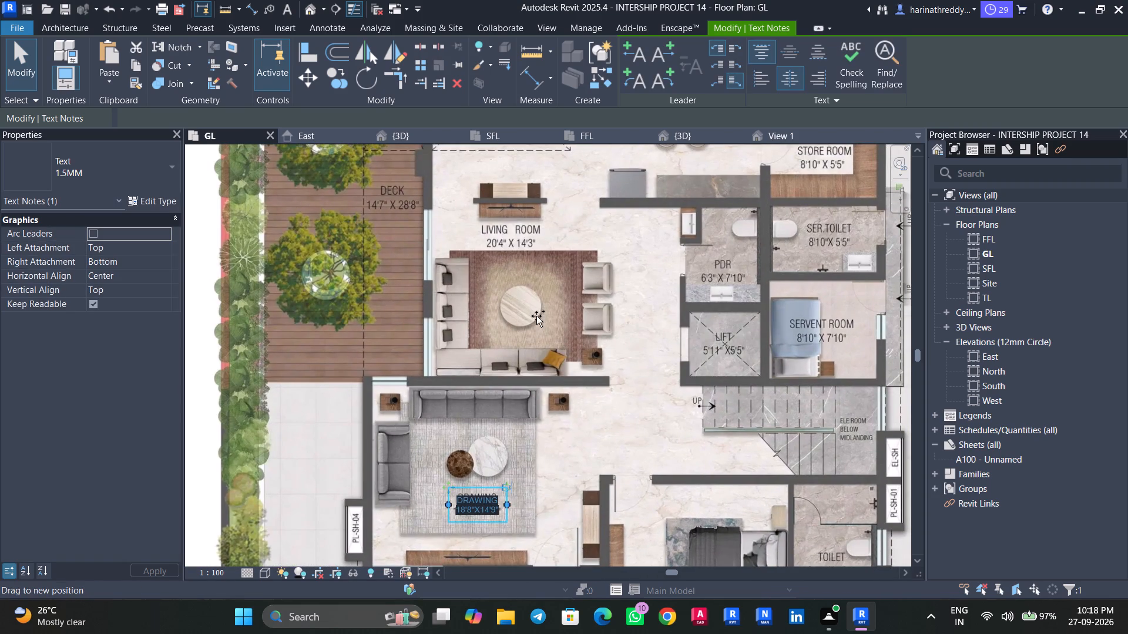
ctrl+drag(536, 316, 543, 281)
Change the copied note in the living room to read LIVING ROOM with 20'4"X14'3" on the second line.
scroll(524, 268, up, 5)
middle_drag(529, 272, 540, 352)
scroll(542, 352, up, 5)
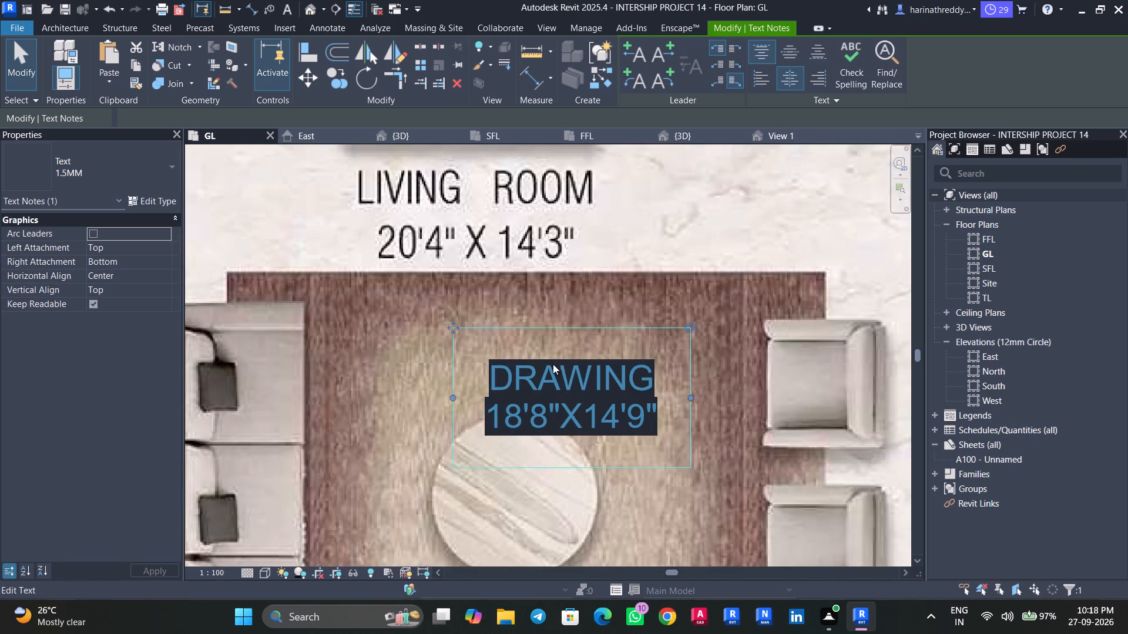
scroll(566, 371, down, 2)
click(635, 376)
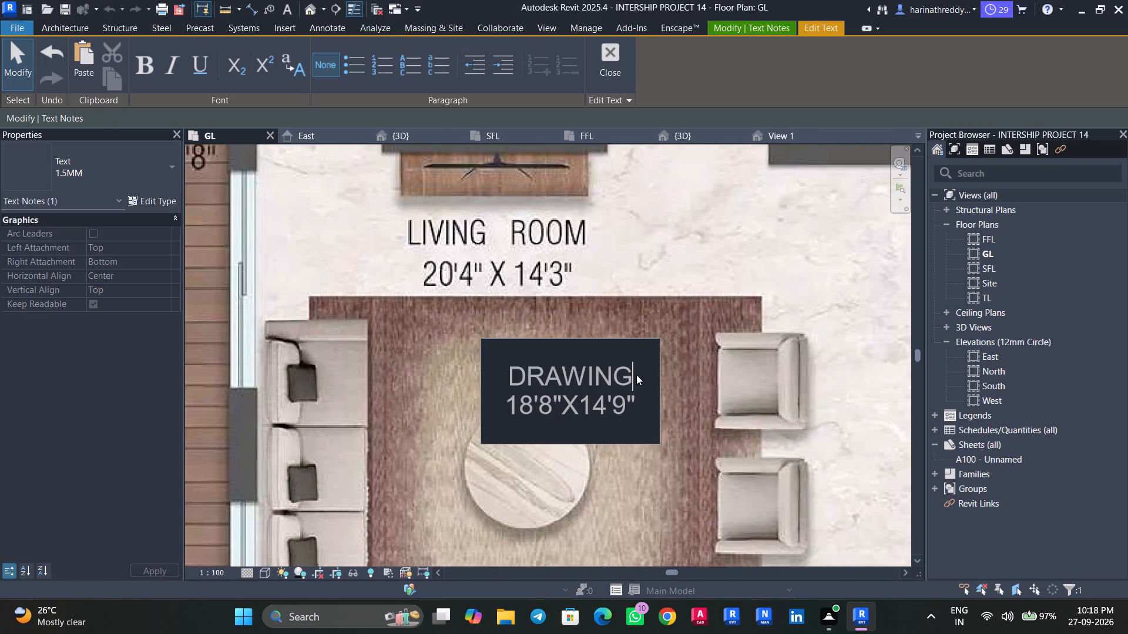
drag(636, 375, 462, 379)
text(LIVING)
key(space)
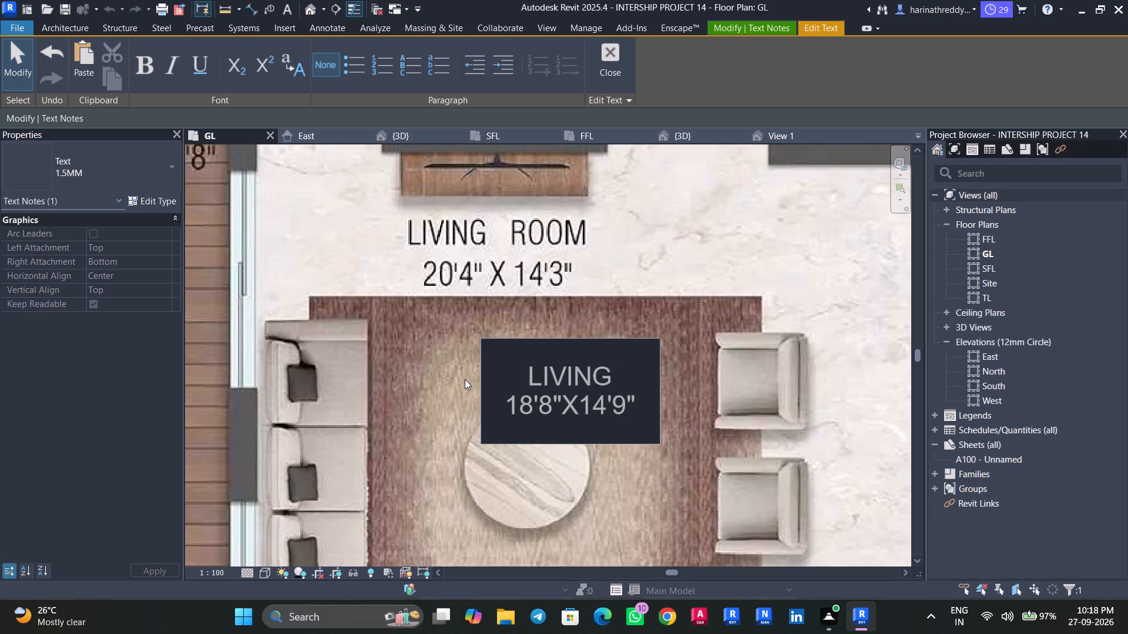
key(r)
text(OOM)
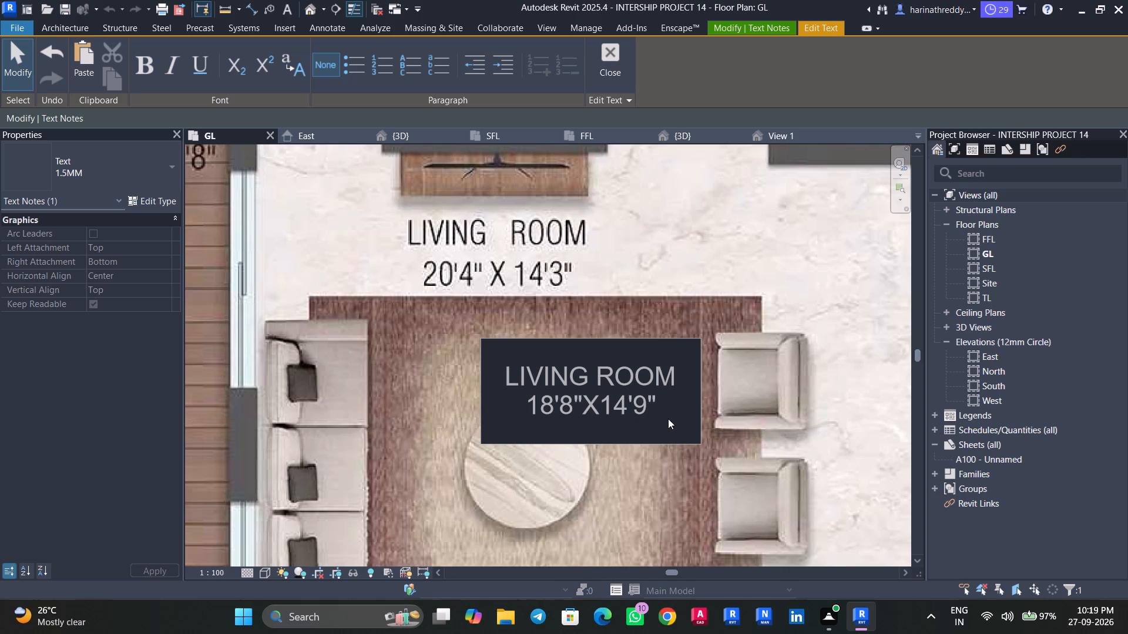
drag(661, 419, 497, 414)
text(20)
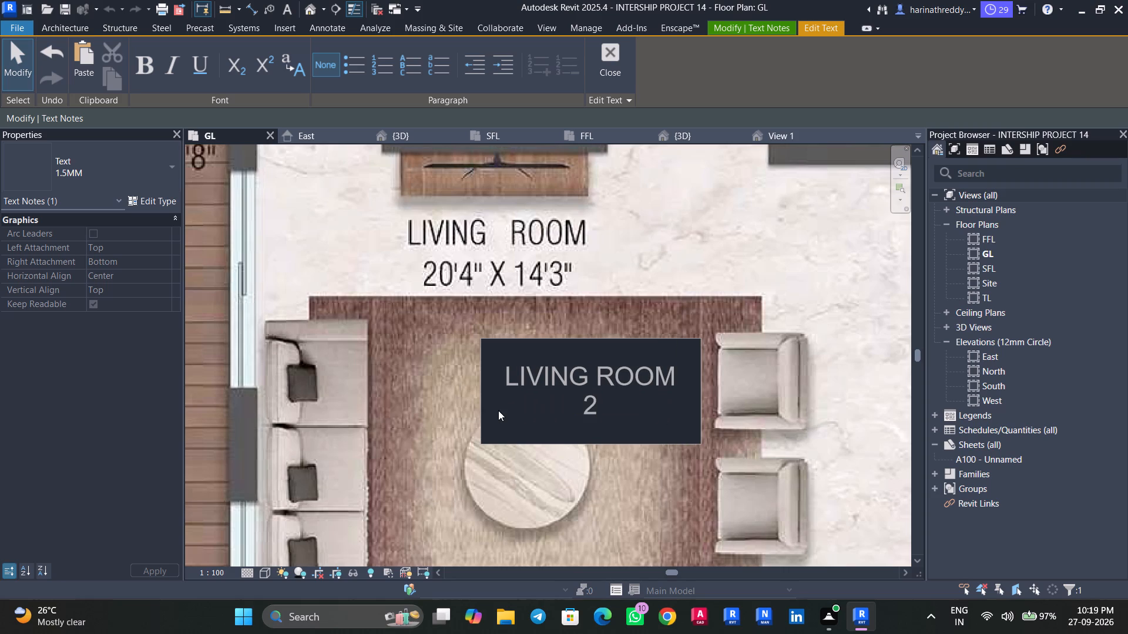
text('4)
key(shift+quotedbl)
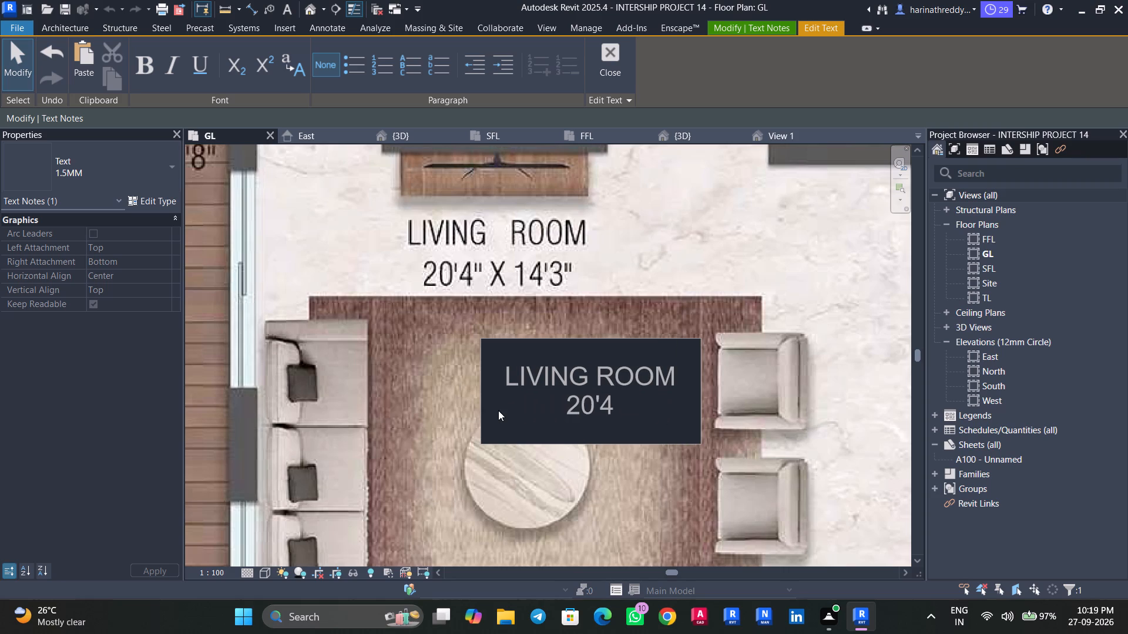
key(x)
text(14'3")
click(505, 441)
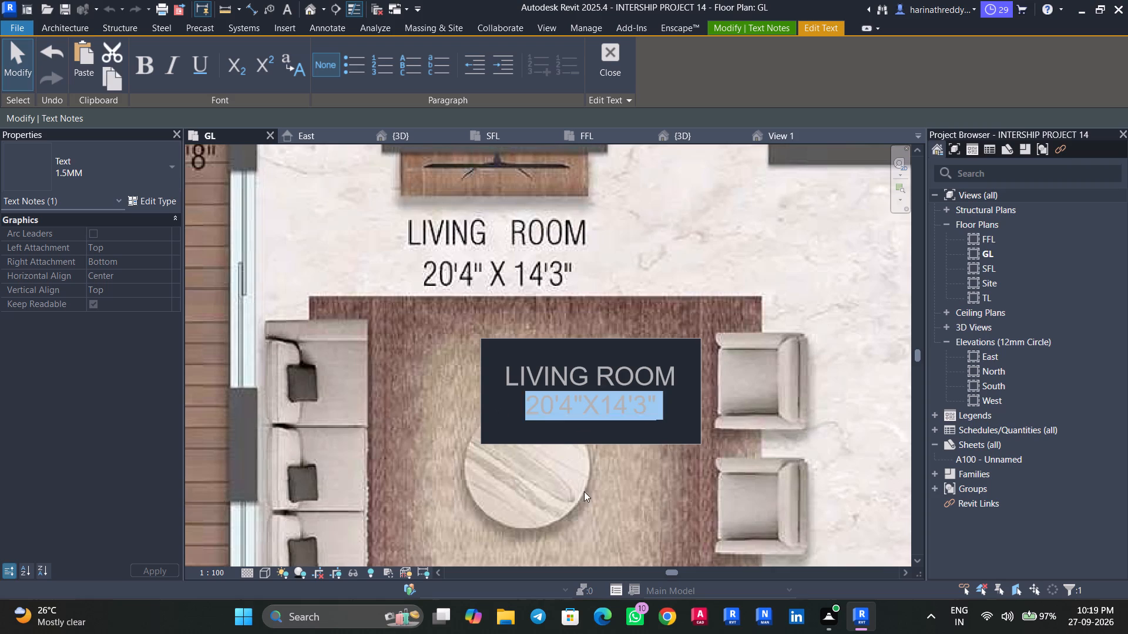
click(565, 490)
Move the LIVING ROOM text note over the living room's printed label.
drag(459, 340, 385, 203)
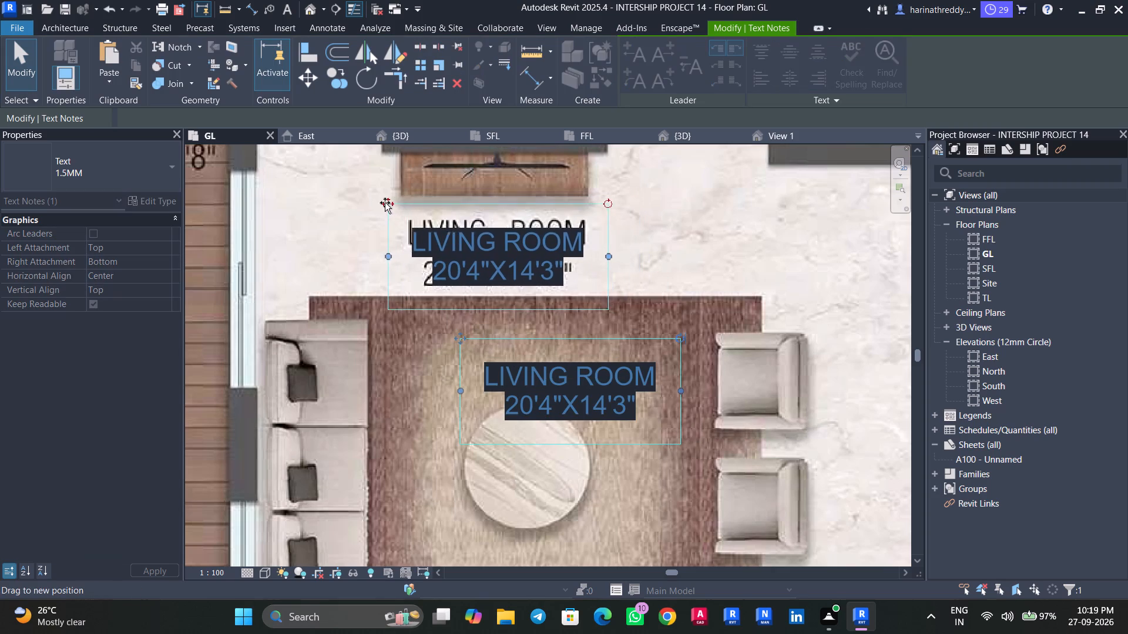
drag(385, 203, 384, 200)
Copy the LIVING ROOM text note into the kitchen, beside the island stools.
scroll(553, 302, down, 7)
middle_drag(590, 279, 578, 408)
middle_drag(625, 376, 596, 421)
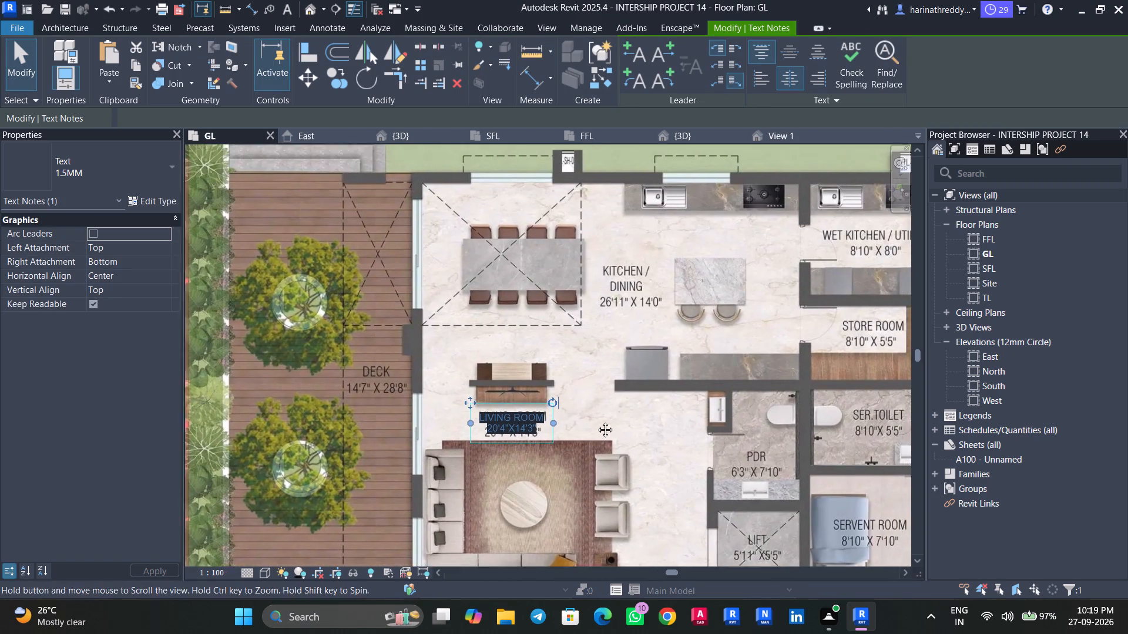
middle_drag(596, 421, 592, 424)
ctrl+drag(496, 460, 697, 367)
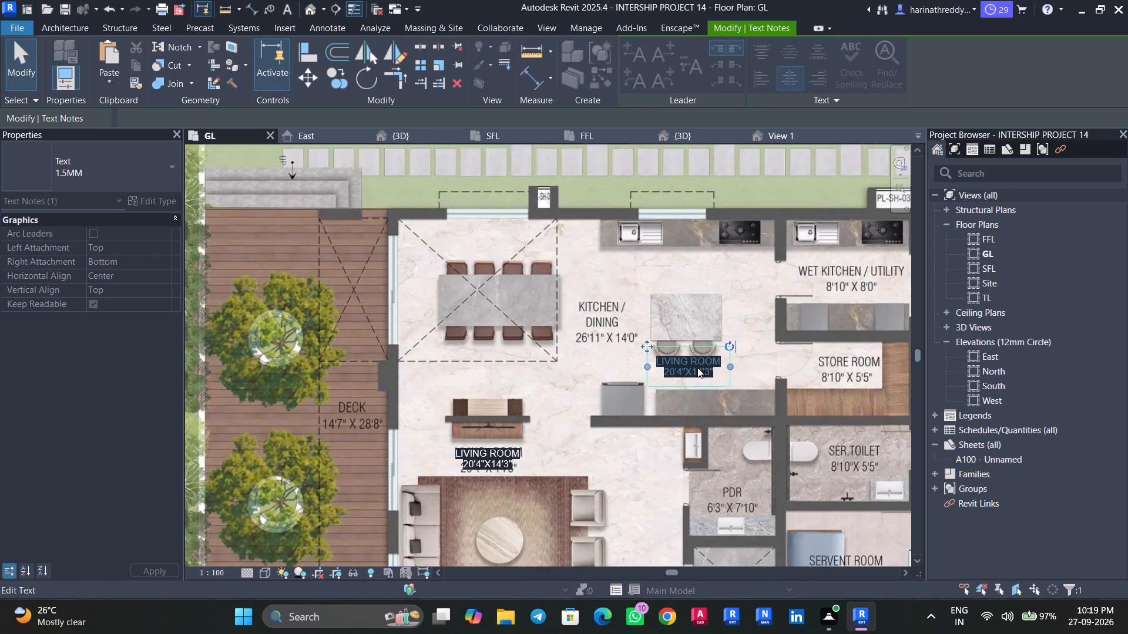
Change the copied note in the kitchen to read KITCHEN/DINING with 26'11"X14'0" on the second line.
scroll(697, 367, up, 5)
middle_drag(694, 367, 622, 414)
scroll(637, 406, up, 1)
scroll(637, 406, down, 1)
scroll(637, 406, up, 1)
click(687, 399)
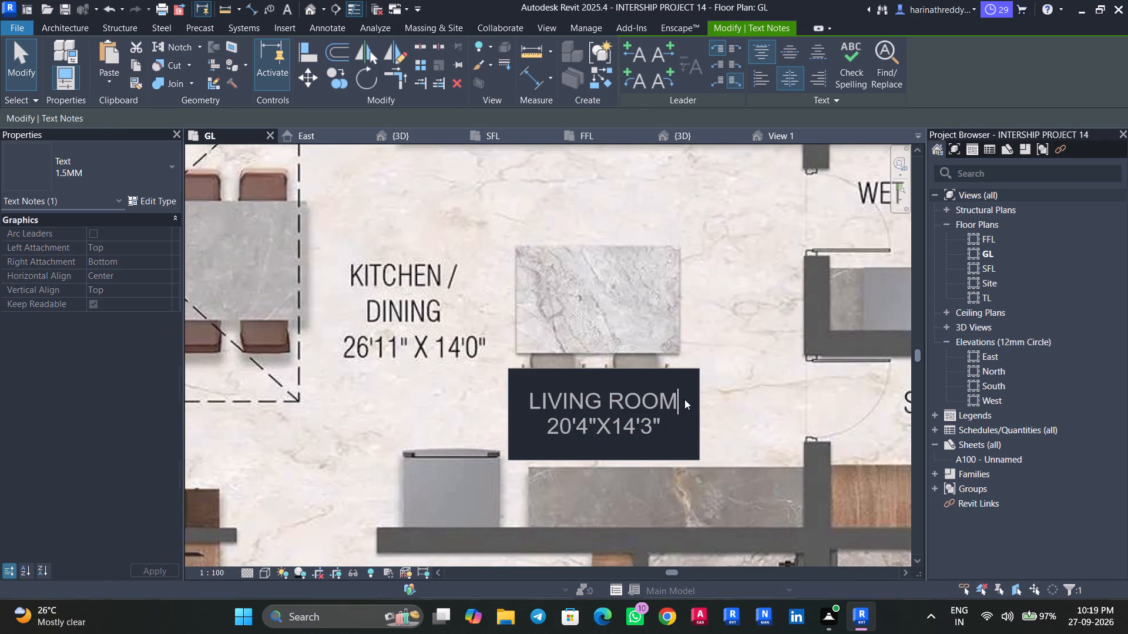
drag(683, 399, 509, 399)
text(KIT)
text(CHE)
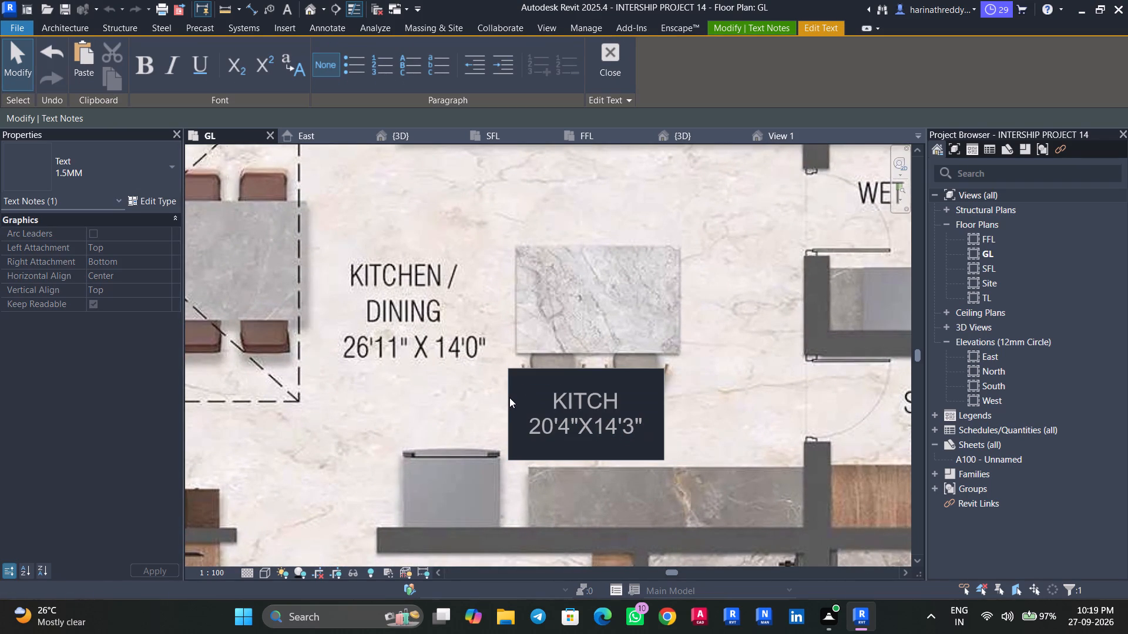
key(n)
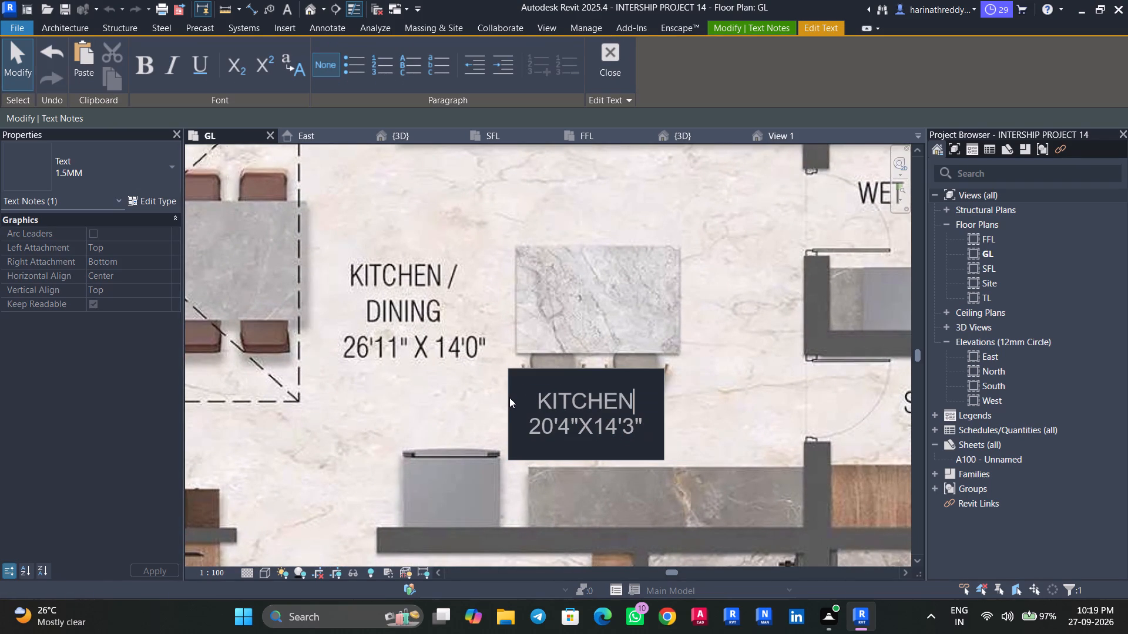
text(/DINING)
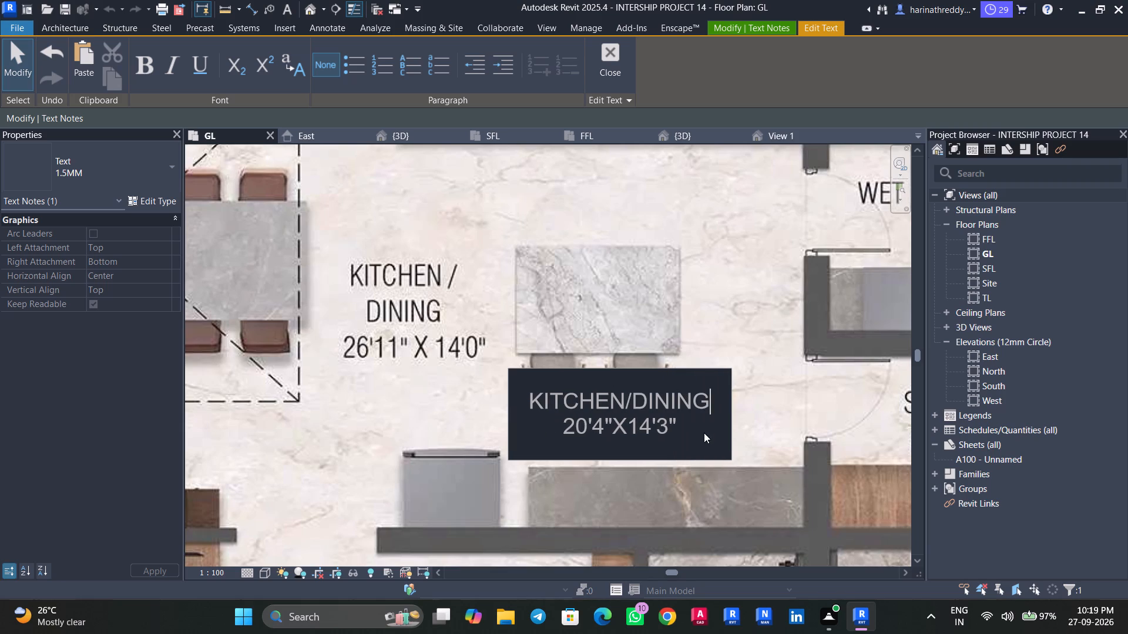
drag(703, 429, 552, 429)
text(26')
text(11)
text("X14'0")
click(476, 416)
Move the KITCHEN/DINING text note over the printed kitchen and dining label.
scroll(482, 407, down, 4)
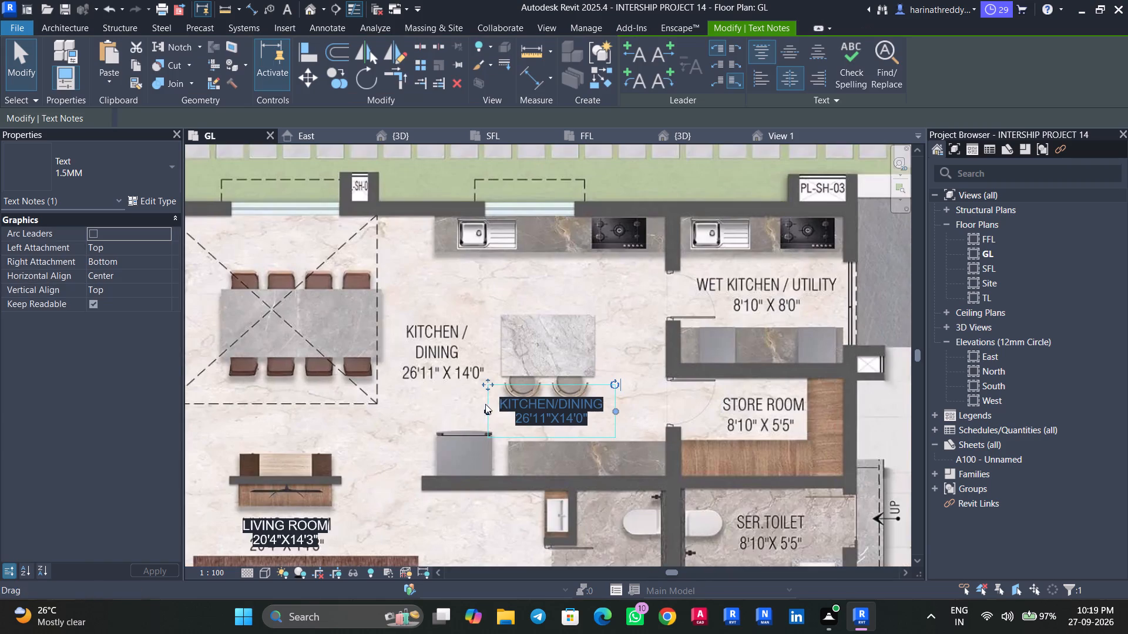
middle_drag(467, 406, 532, 425)
drag(547, 401, 441, 340)
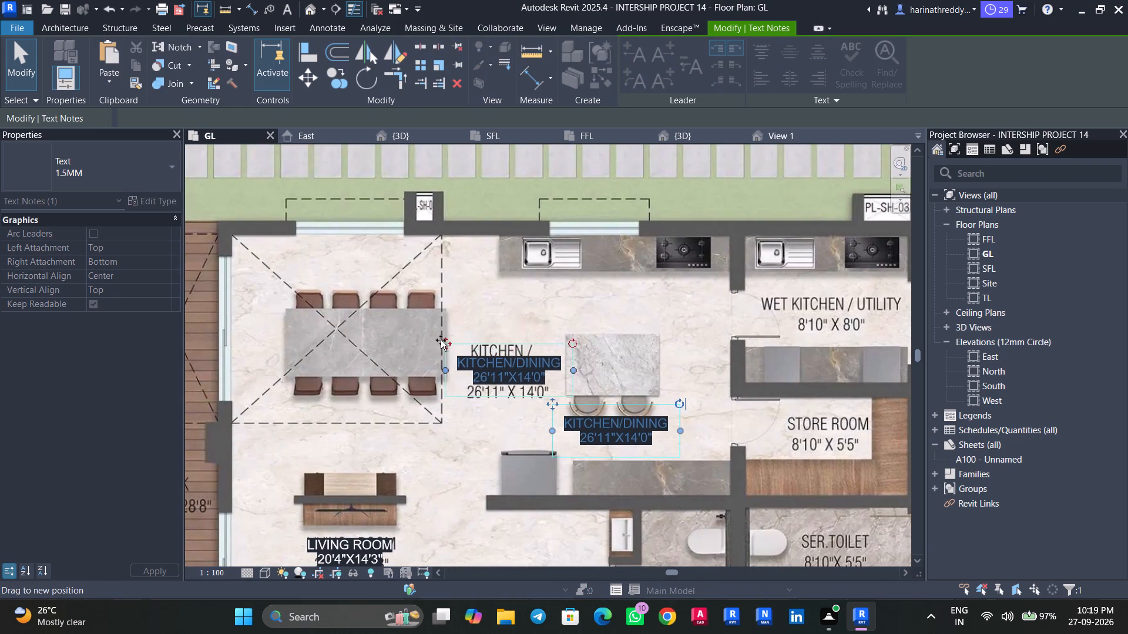
drag(441, 340, 440, 332)
Break the kitchen note's name after the slash so DINING sits on its own line.
click(526, 362)
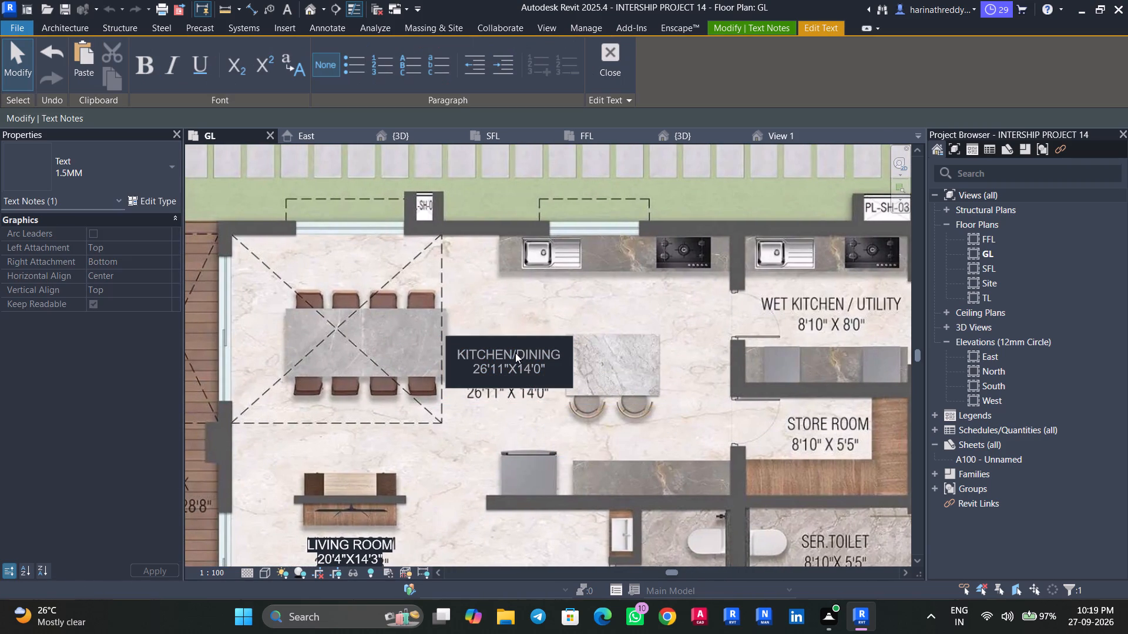
click(486, 419)
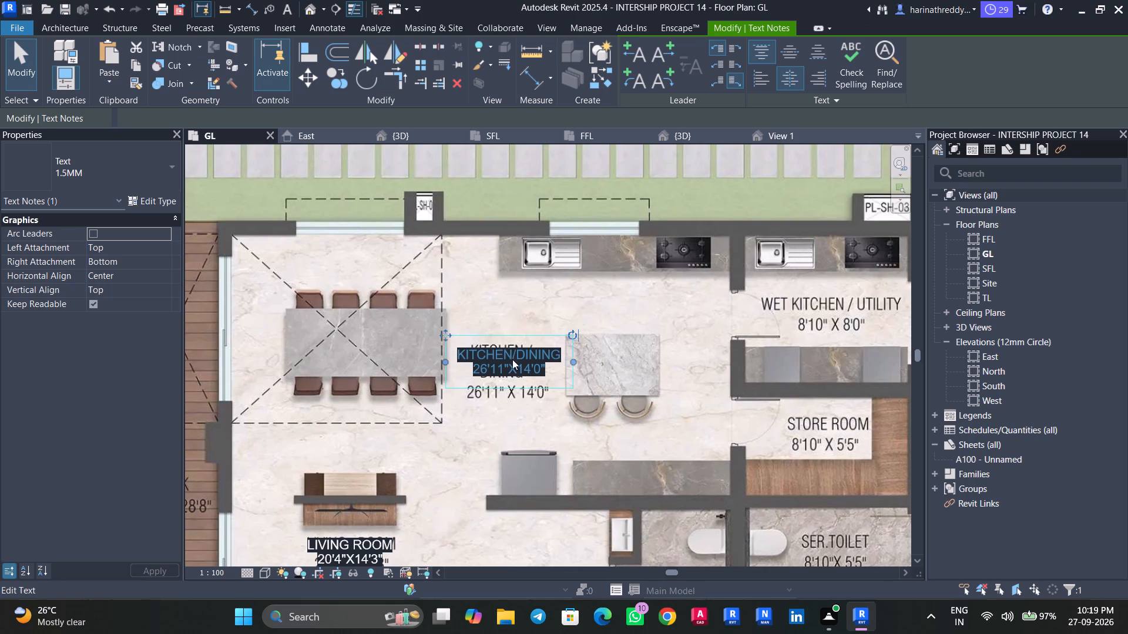
click(519, 362)
key(Return)
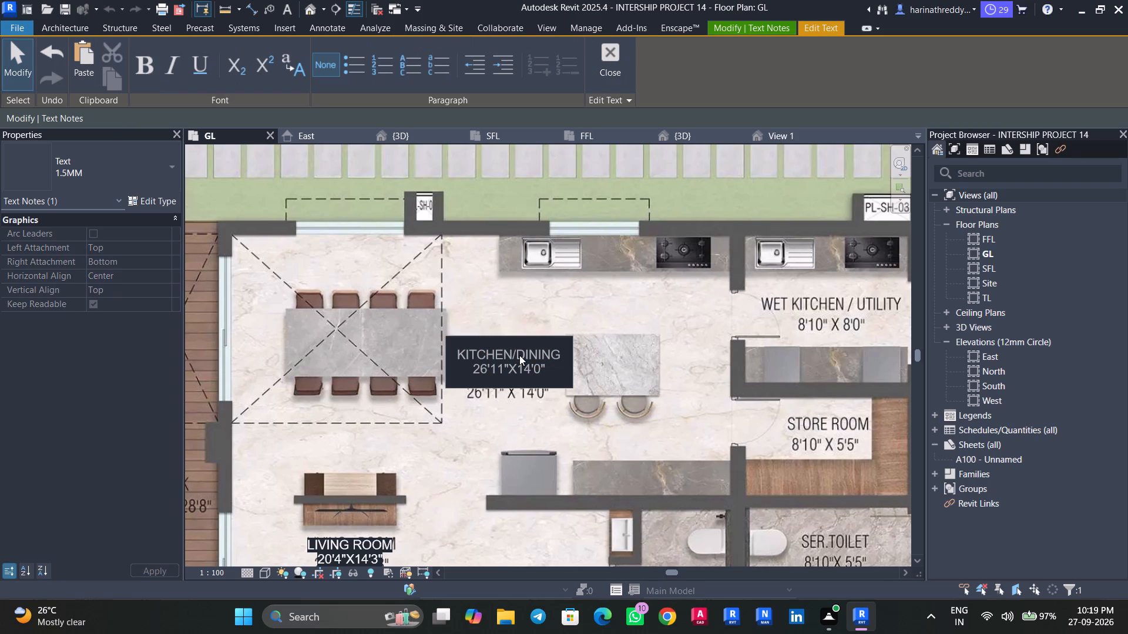
click(566, 394)
Copy the KITCHEN/DINING text note into the wet kitchen, over the counter below its printed label.
middle_drag(583, 420, 417, 439)
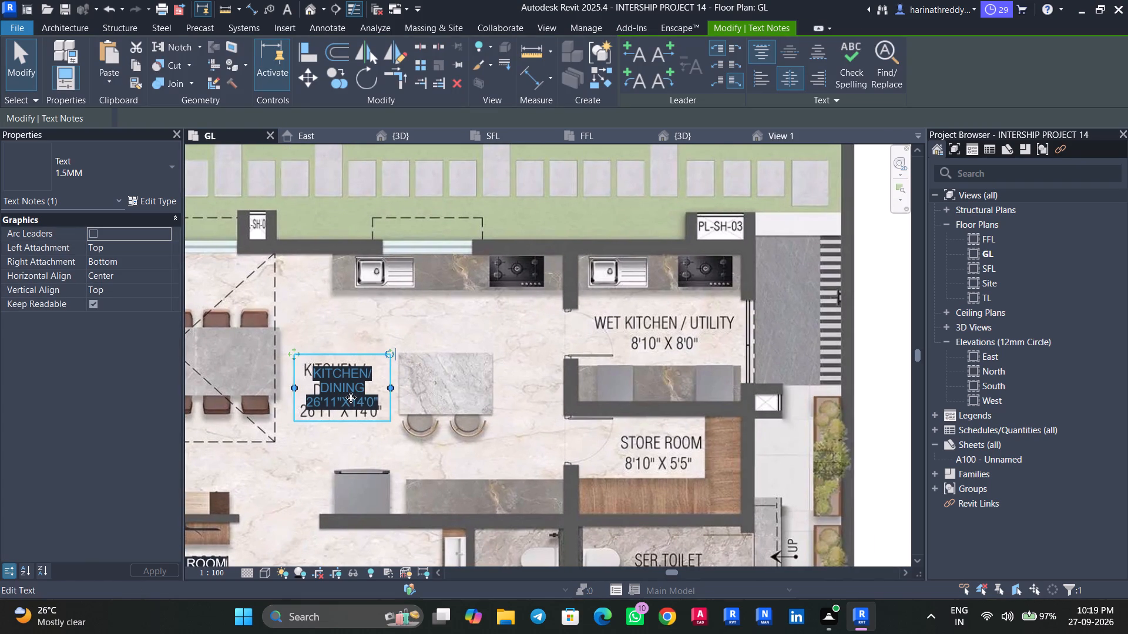
ctrl+drag(347, 390, 619, 381)
Change the copied note in the wet kitchen to two lines reading WET KITCHEN/UTILITY and 8'10"X8'0".
scroll(622, 382, up, 2)
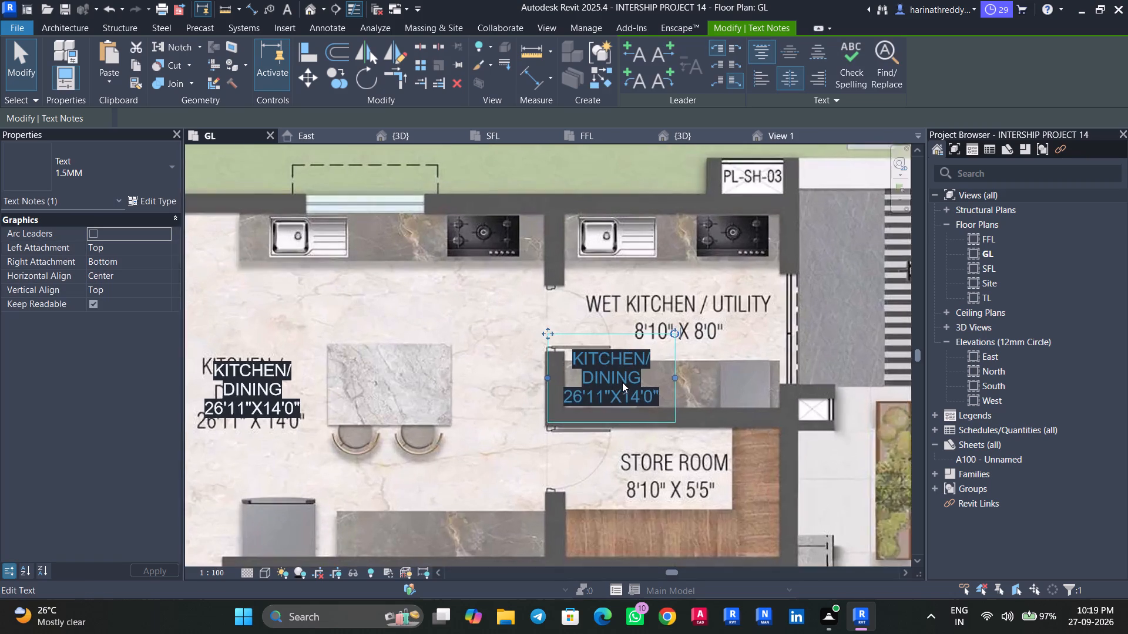
scroll(622, 382, up, 1)
middle_drag(622, 382, 595, 423)
scroll(597, 417, up, 3)
click(640, 379)
drag(653, 384, 473, 386)
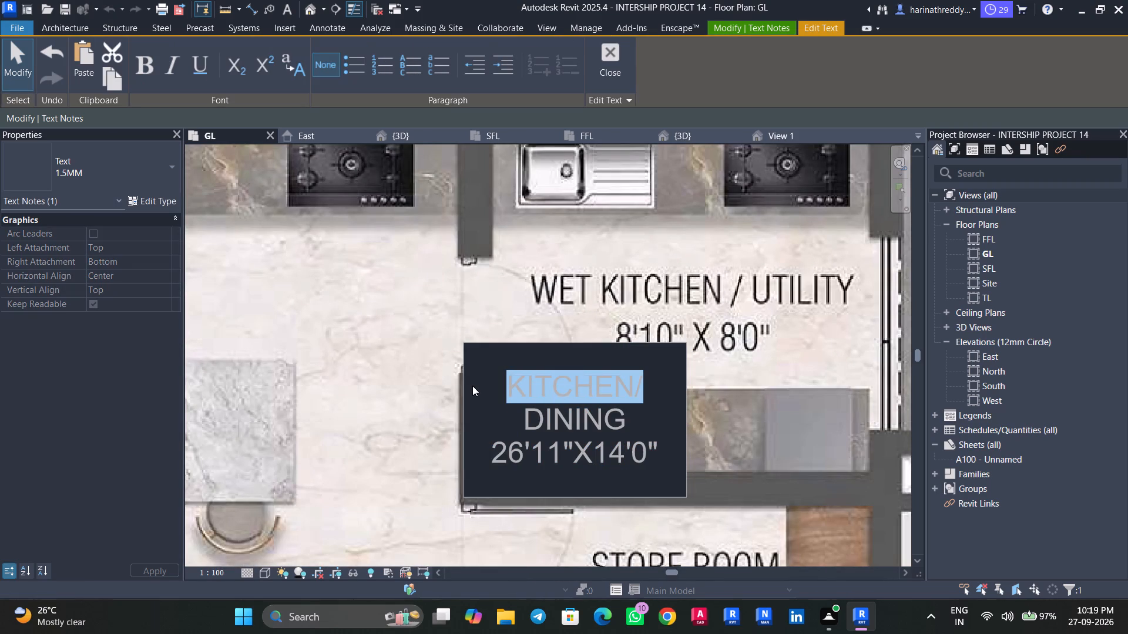
text(WET KITCHEN)
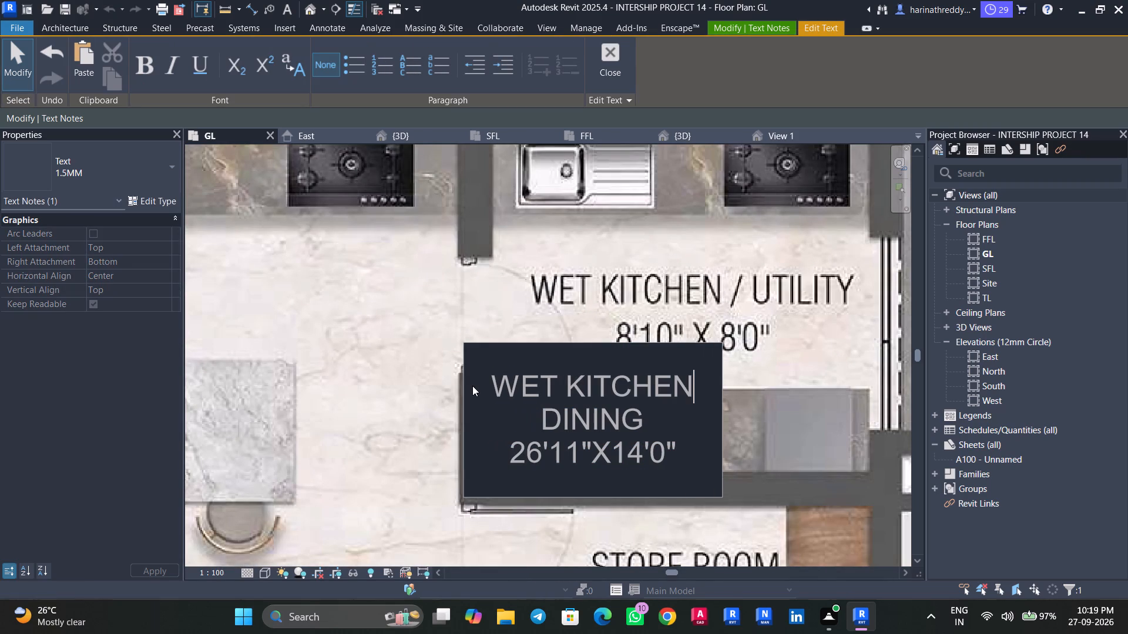
text(/U)
text(TI)
text(LITY)
drag(722, 423, 572, 423)
key(BackSpace)
key(BackSpace)
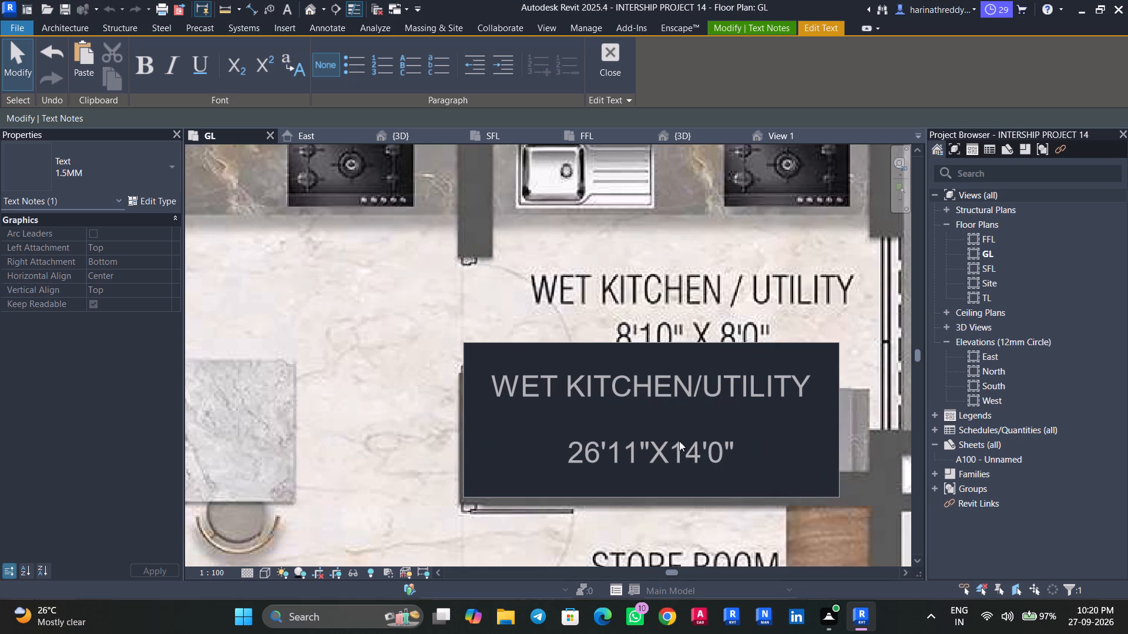
drag(743, 416, 565, 426)
text(8'10")
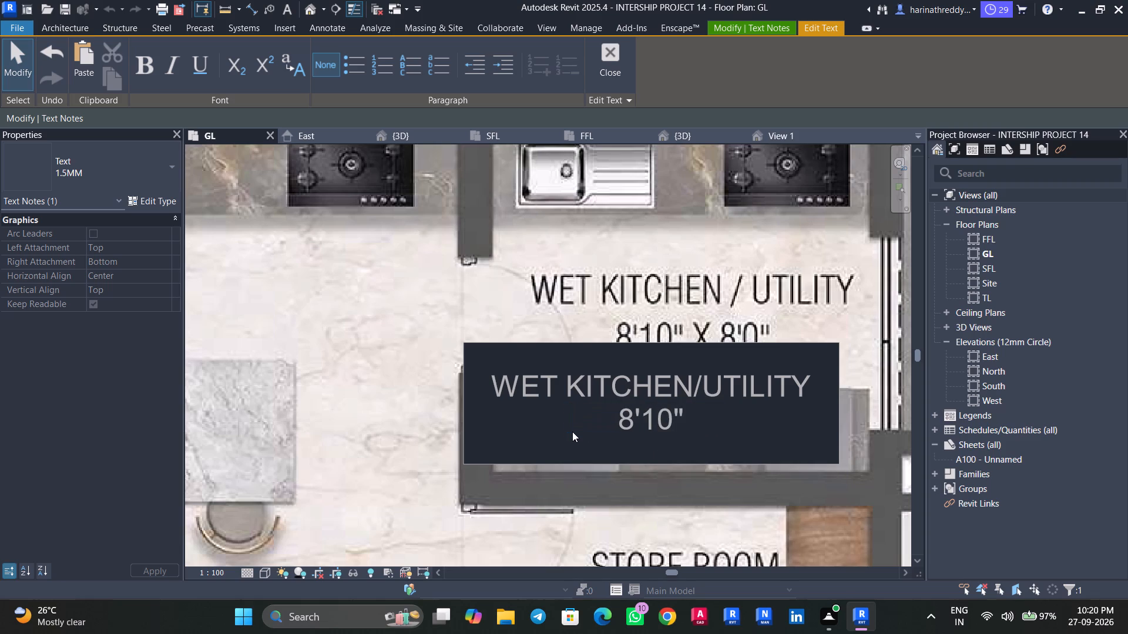
text(X8'0")
click(392, 456)
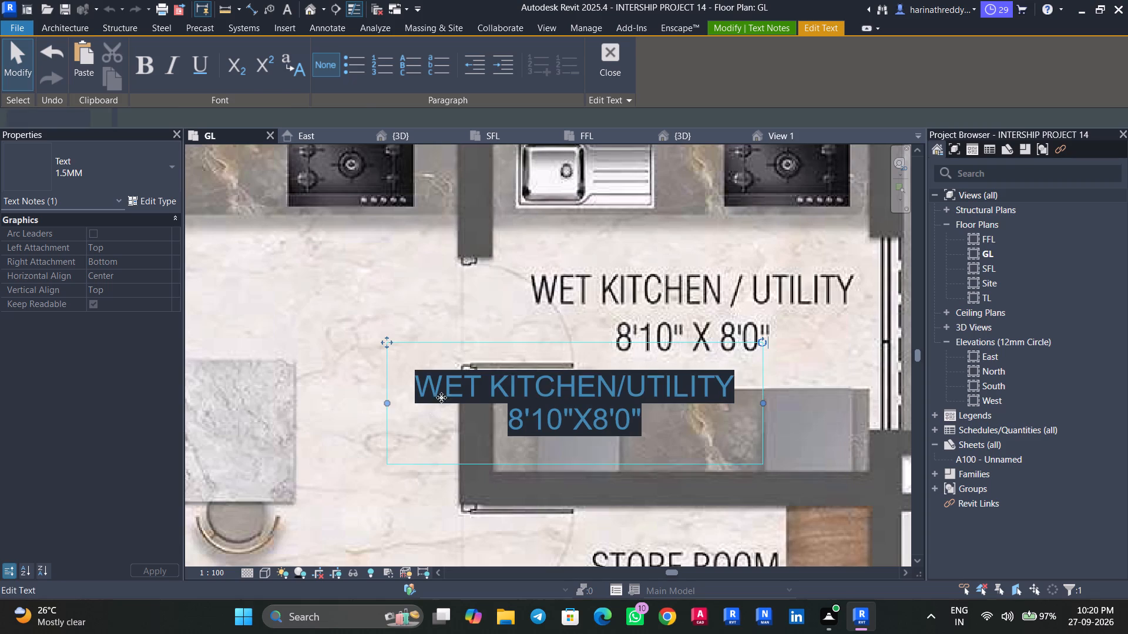
Move the WET KITCHEN/UTILITY text note over the wet kitchen's printed label.
drag(383, 339, 491, 242)
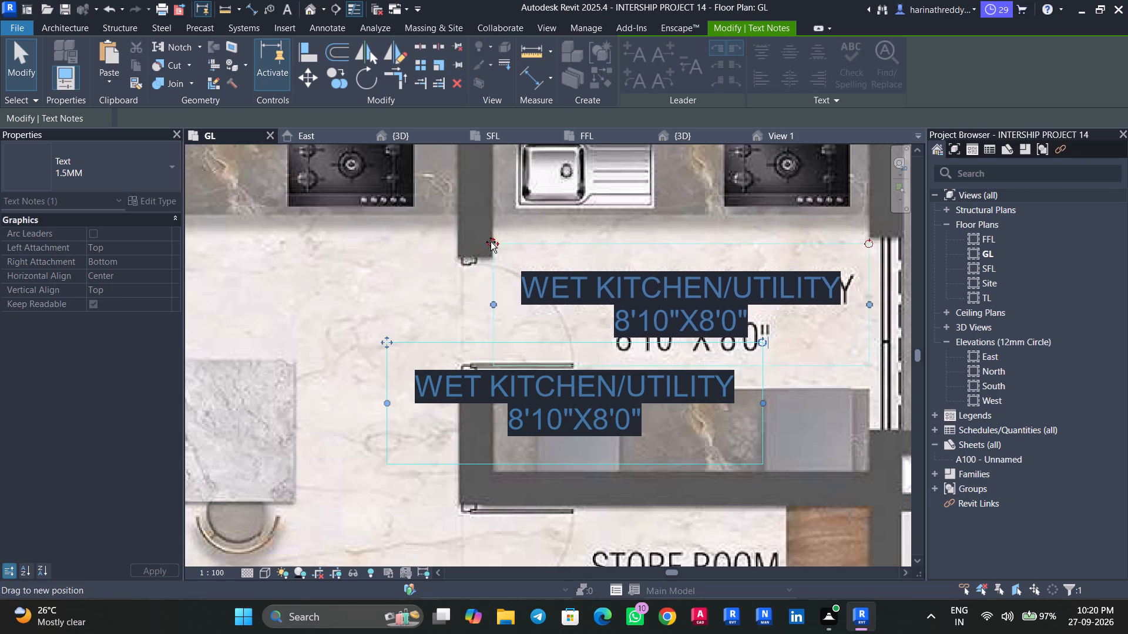
drag(491, 242, 498, 244)
Copy the WET KITCHEN/UTILITY text note down to just above the store room's printed label.
scroll(472, 338, down, 8)
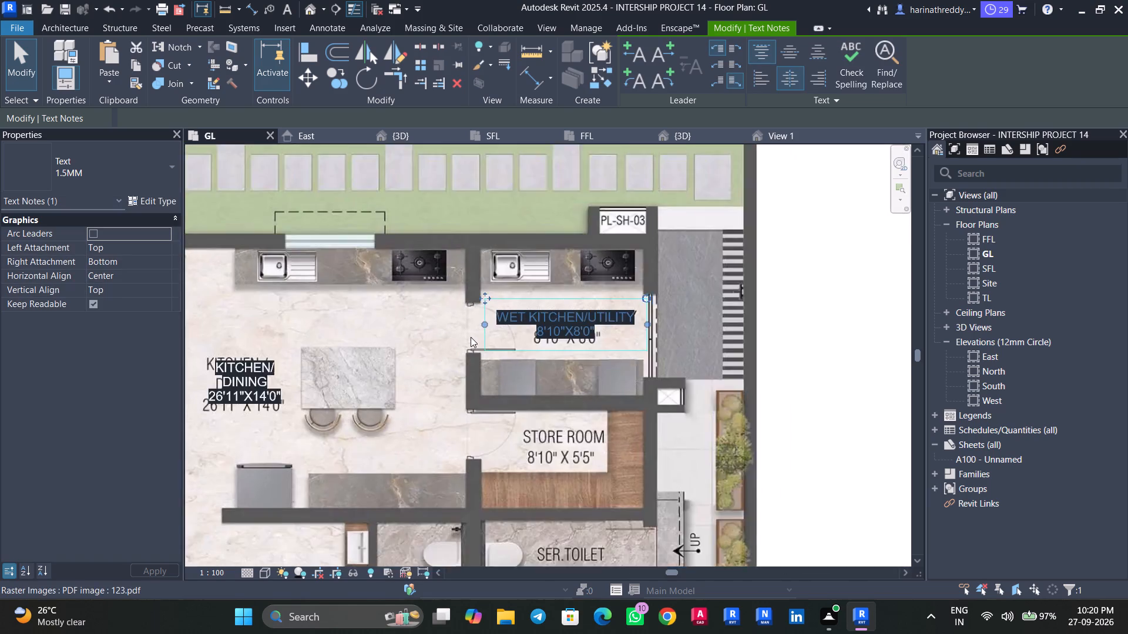
middle_drag(471, 337, 469, 298)
scroll(479, 309, up, 2)
middle_drag(479, 309, 454, 296)
scroll(452, 298, up, 1)
middle_click(452, 298)
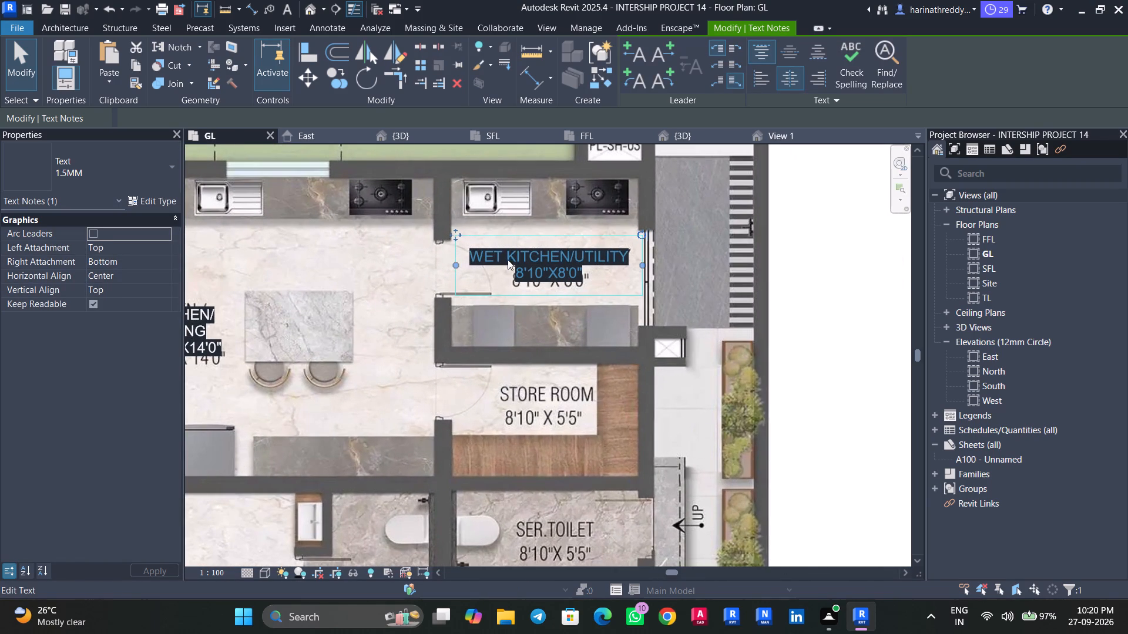
scroll(507, 257, up, 3)
middle_drag(508, 276, 472, 237)
ctrl+drag(483, 211, 490, 343)
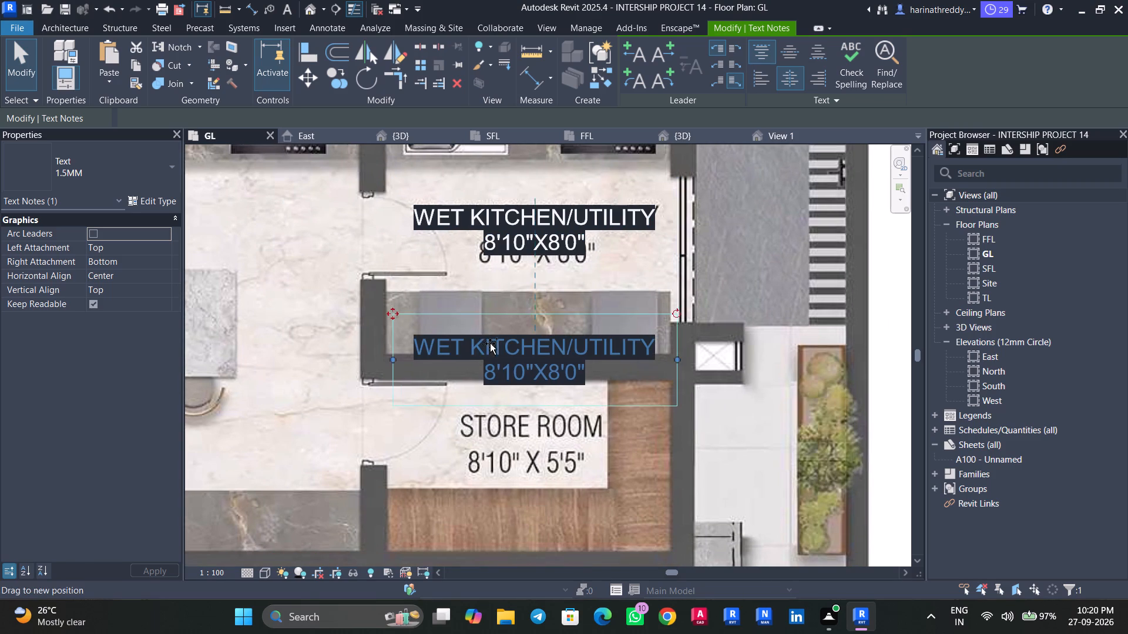
ctrl+drag(490, 343, 487, 348)
Change the copied note above the store room's printed label to two lines reading STORE ROOM and 8'10"X5'5".
scroll(578, 367, up, 4)
middle_drag(578, 366, 583, 329)
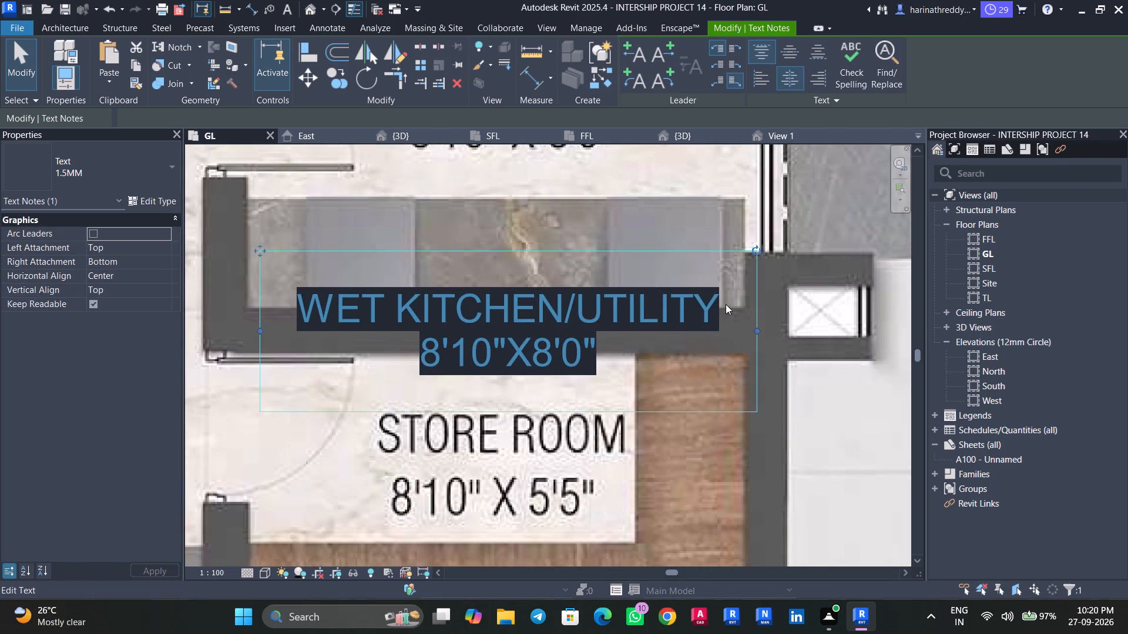
click(726, 304)
drag(726, 304, 368, 315)
click(728, 310)
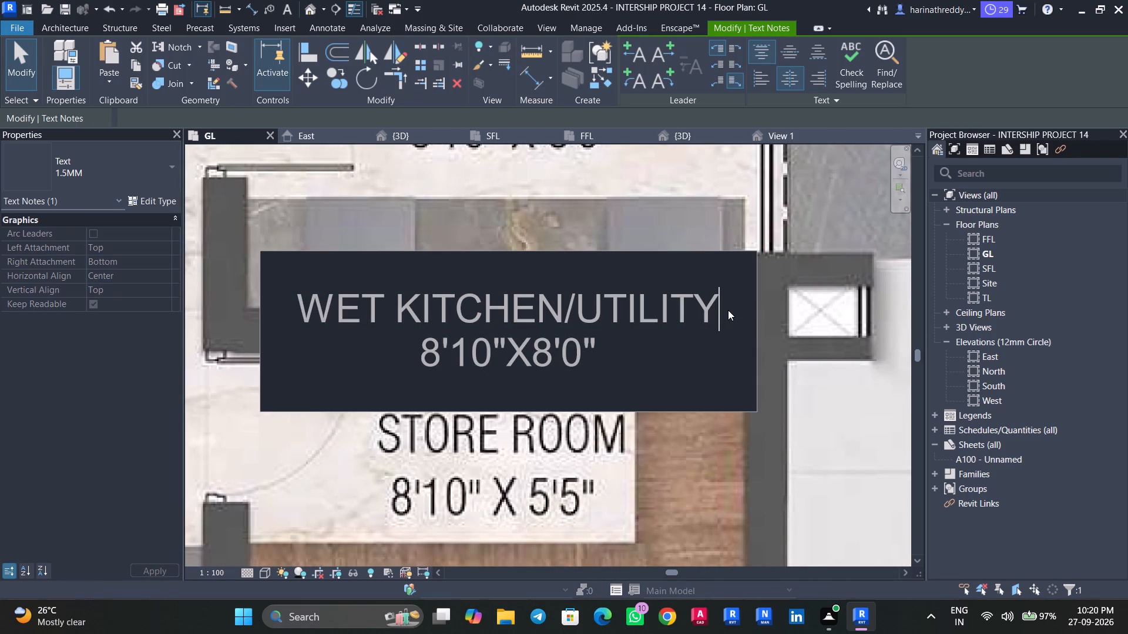
drag(725, 308, 281, 308)
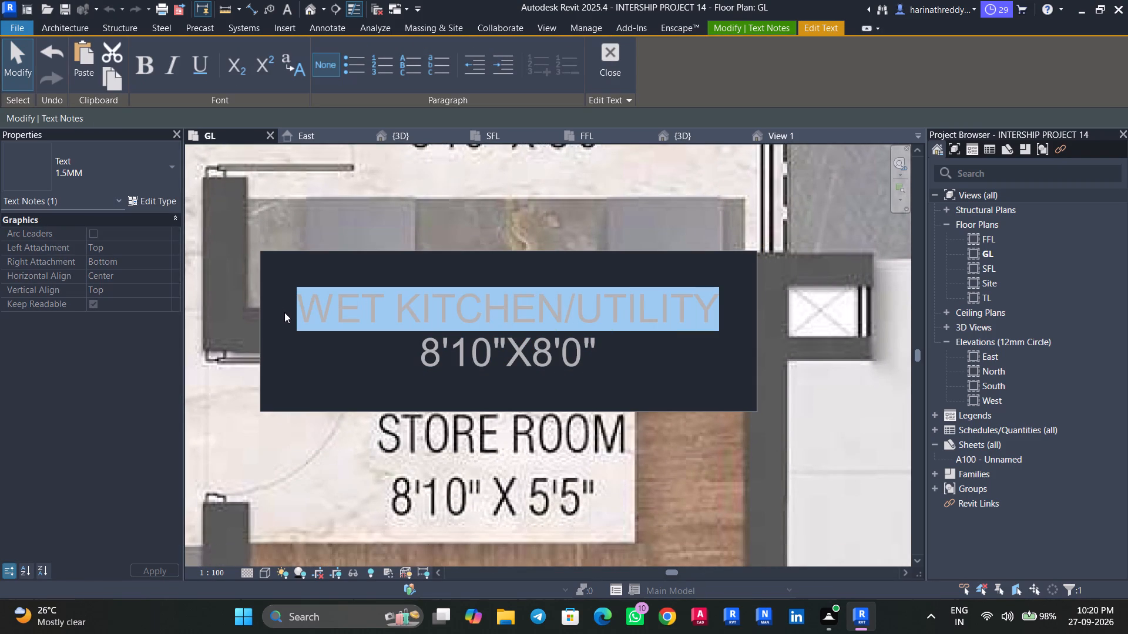
text(STORE ROOM)
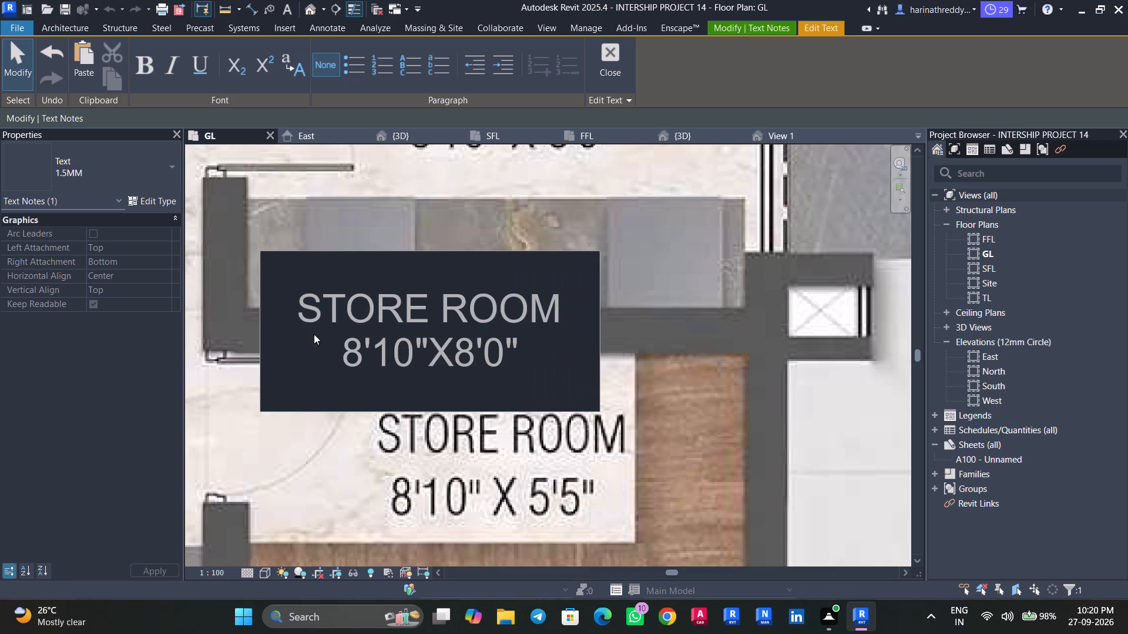
click(531, 356)
key(BackSpace)
key(BackSpace)
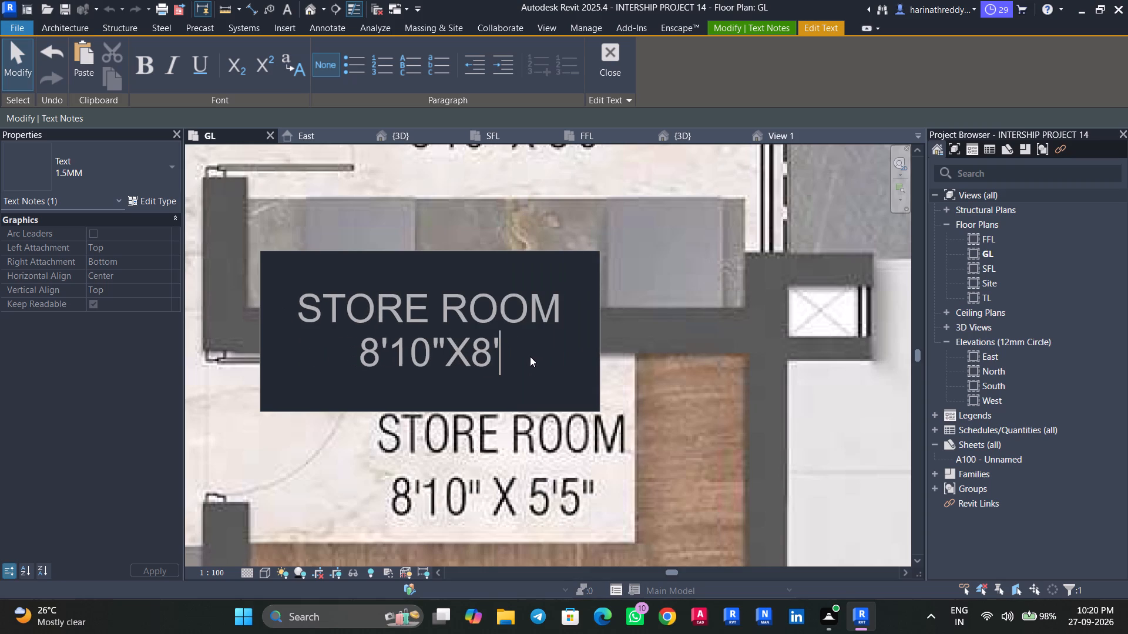
key(BackSpace)
key(BackSpace)
text(5')
text(5")
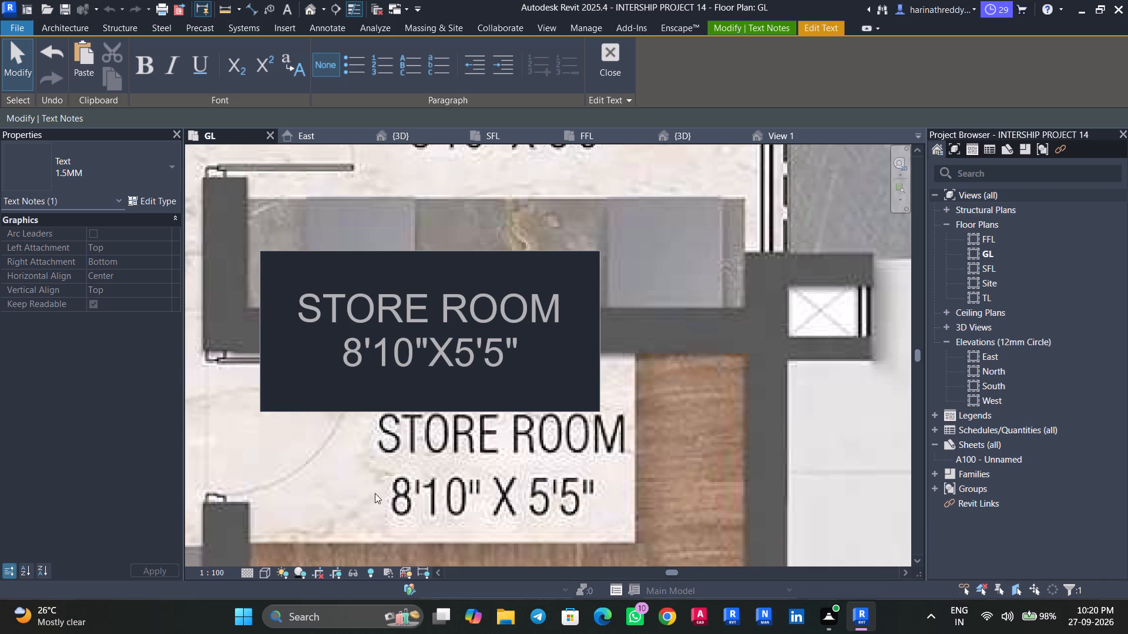
click(360, 488)
Move the STORE ROOM text note over the store room's printed label.
scroll(360, 483, down, 4)
middle_drag(360, 483, 382, 402)
scroll(378, 410, down, 2)
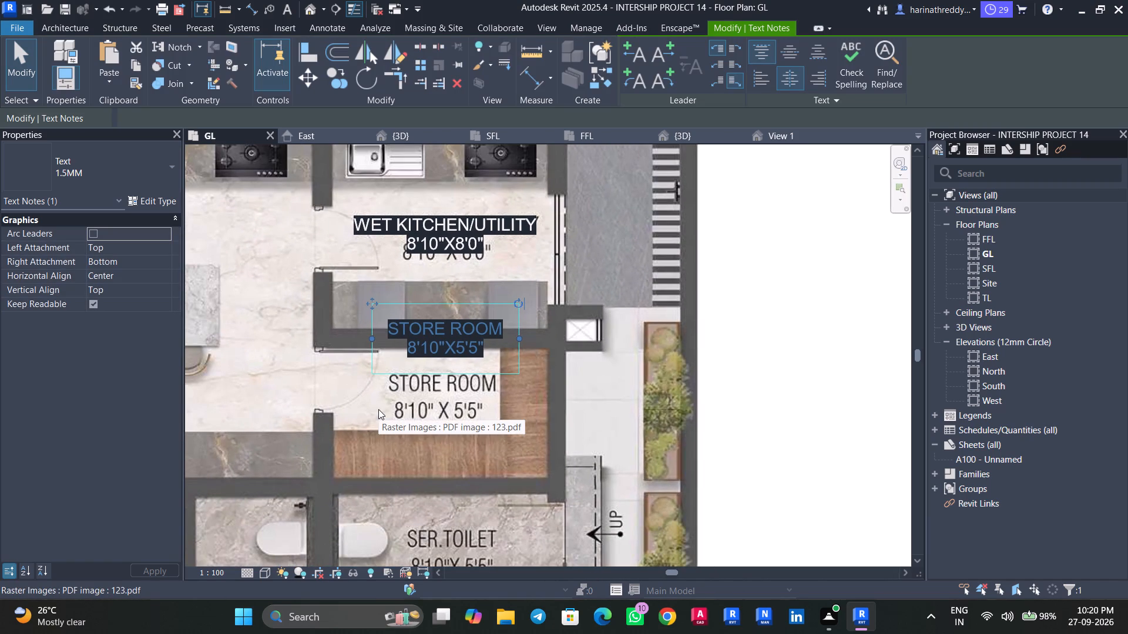
drag(375, 298, 369, 361)
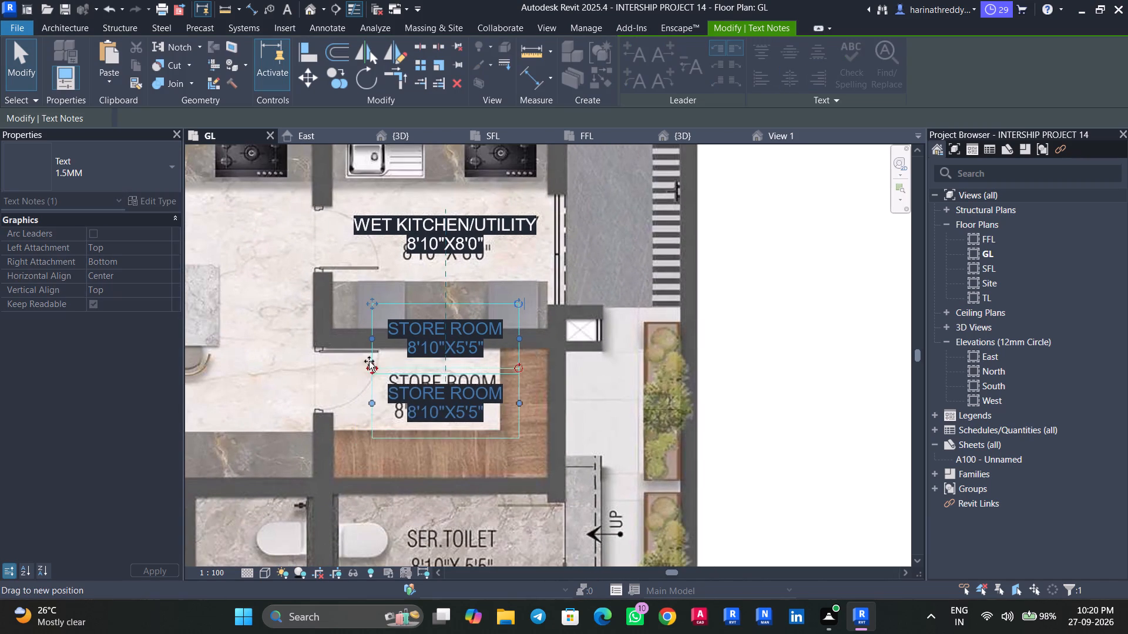
drag(369, 361, 370, 351)
Copy the STORE ROOM text note down to just above the service toilet's printed label.
scroll(355, 369, down, 5)
middle_drag(349, 372, 420, 313)
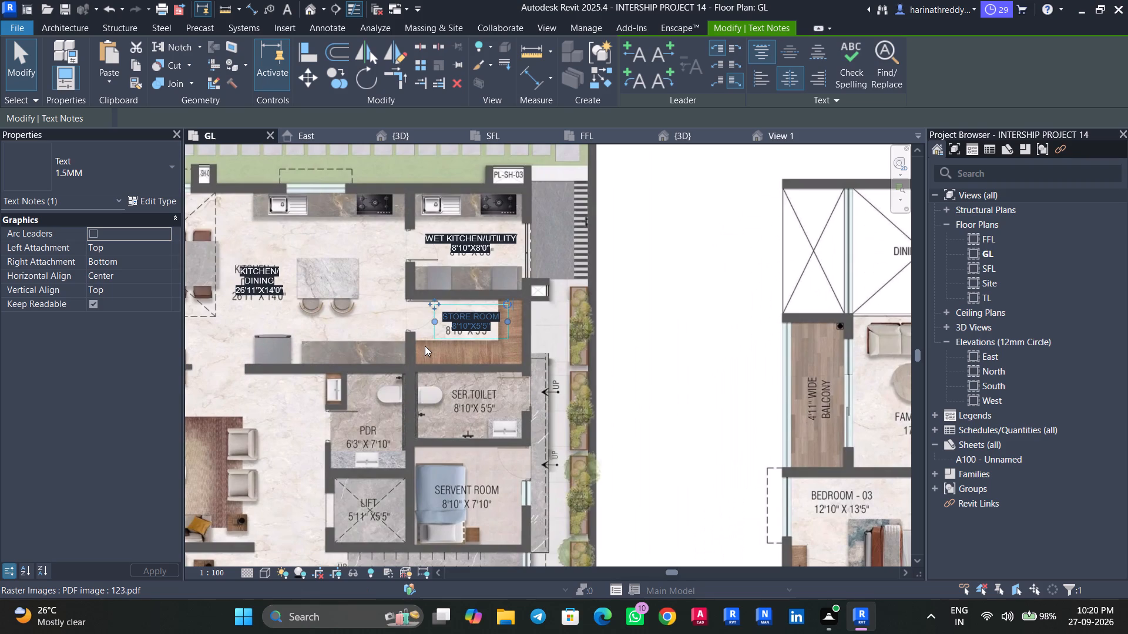
scroll(449, 372, up, 4)
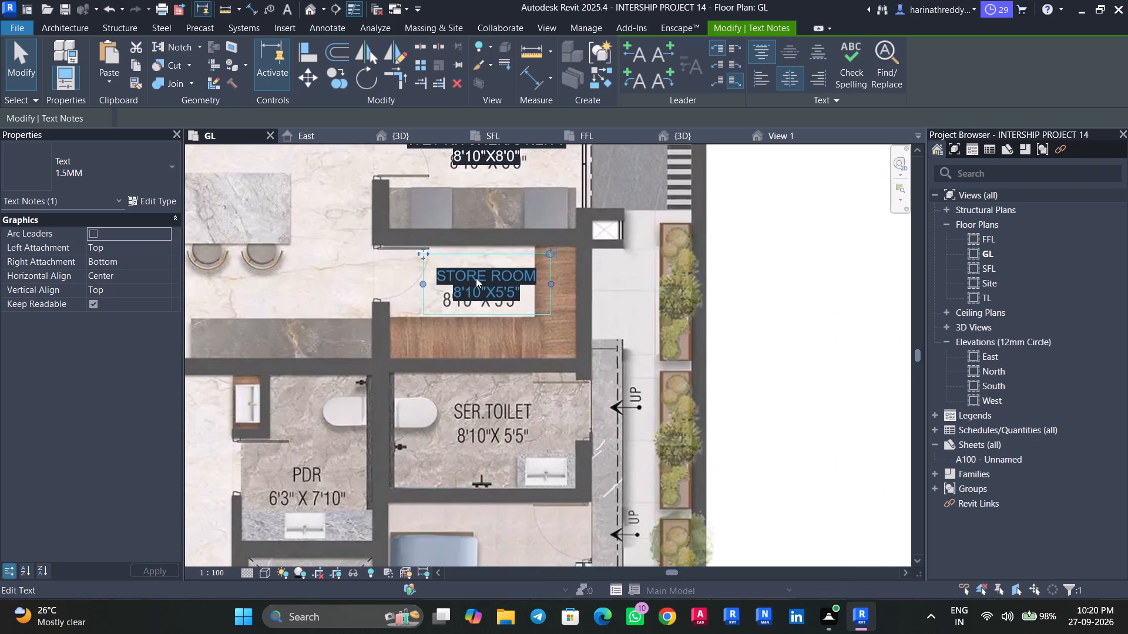
ctrl+drag(476, 275, 482, 362)
Change the first line of the copied note above the service toilet's printed label to SER.TOILET.
scroll(484, 372, up, 4)
middle_drag(486, 368, 513, 308)
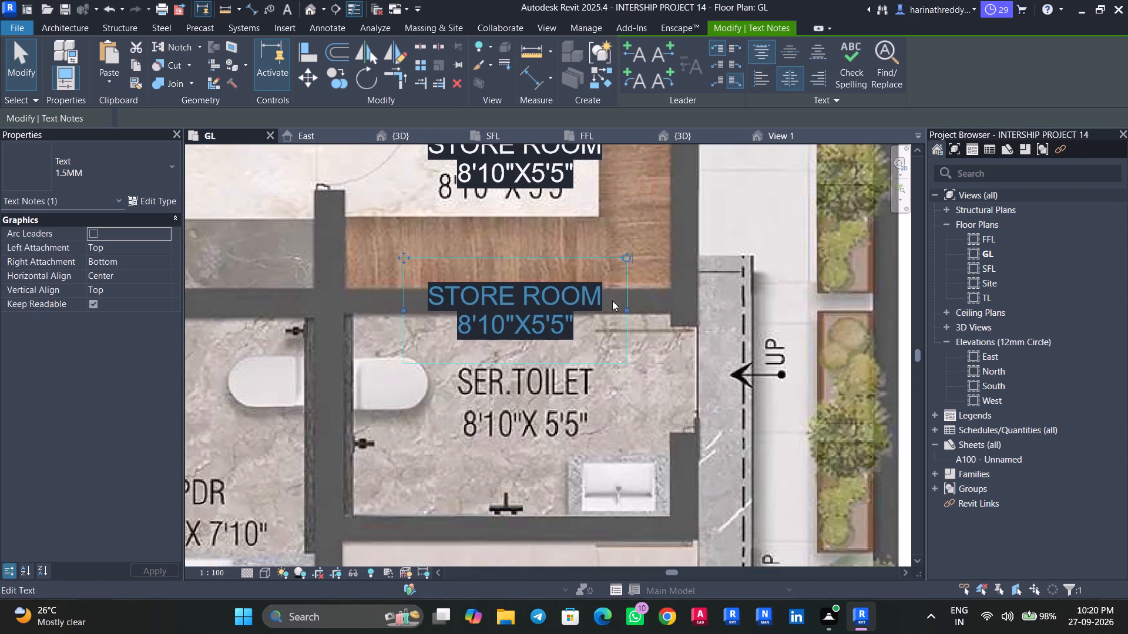
click(615, 296)
drag(615, 296, 478, 296)
click(595, 302)
drag(604, 295, 599, 295)
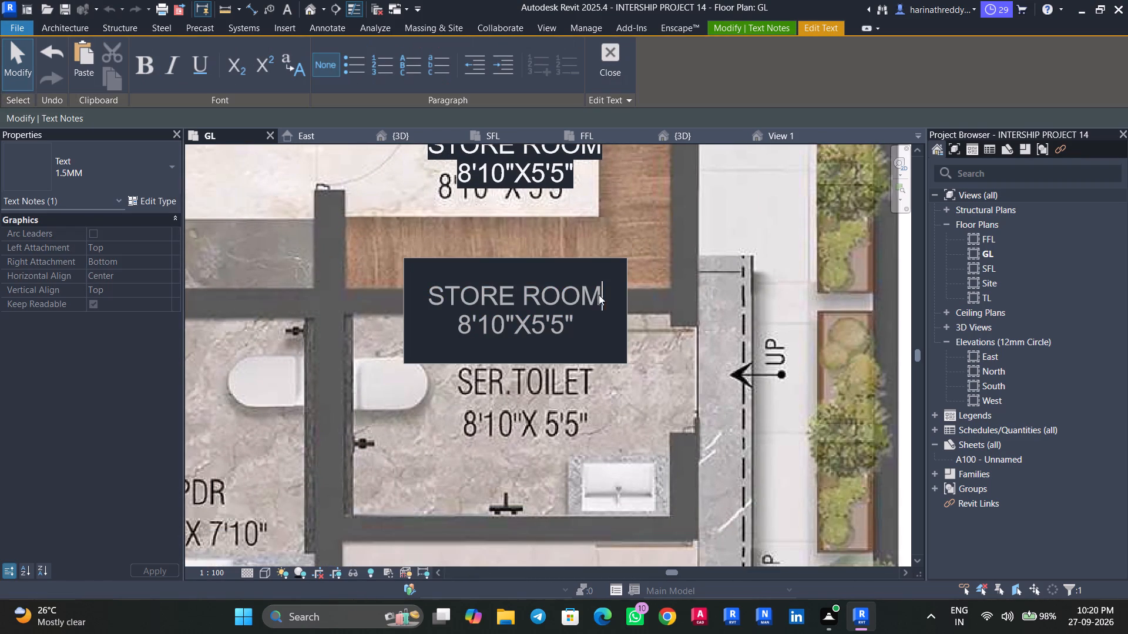
drag(599, 295, 417, 295)
text(SER.)
text(TOILET)
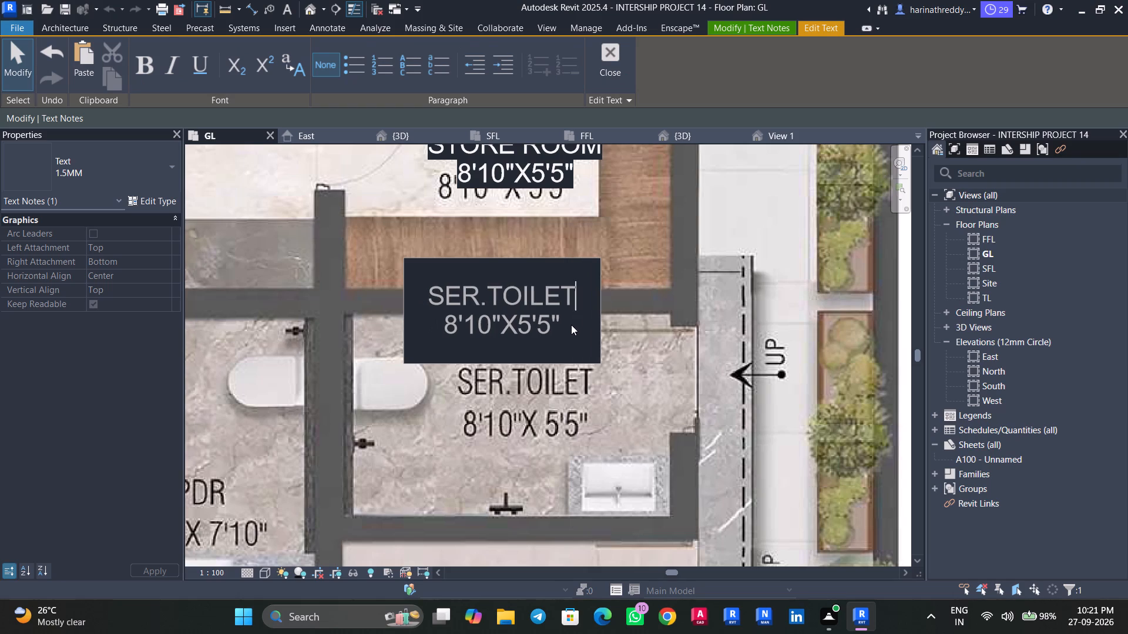
click(561, 410)
Move the SER.TOILET text note over the service toilet's printed label.
drag(418, 255, 434, 346)
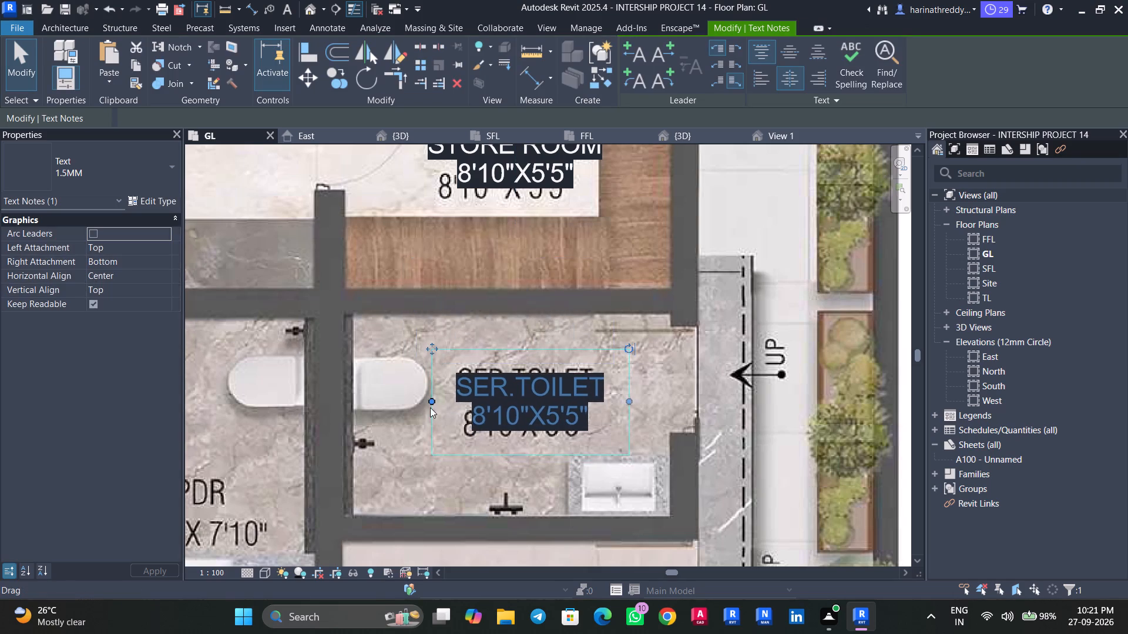
Copy the SER.TOILET text note into the adjacent powder room, above its printed PDR label.
scroll(430, 407, down, 3)
middle_drag(422, 421, 549, 382)
ctrl+drag(636, 367, 397, 356)
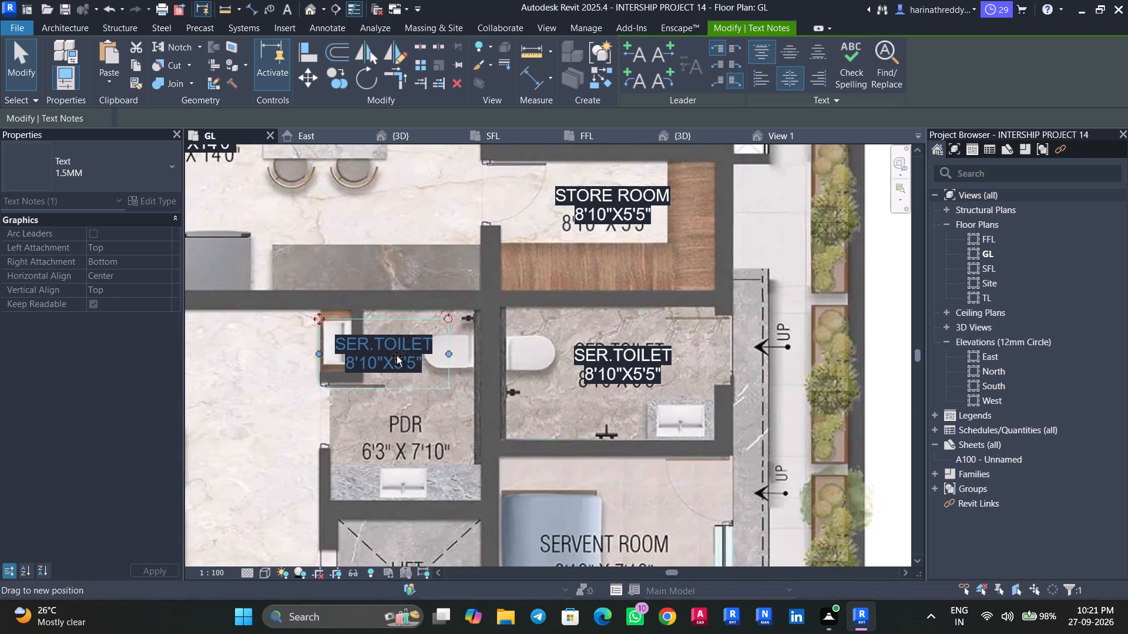
ctrl+drag(397, 356, 417, 362)
Change the copied note in the powder room to two lines reading PDR and 6'3"X7'10".
scroll(407, 373, up, 4)
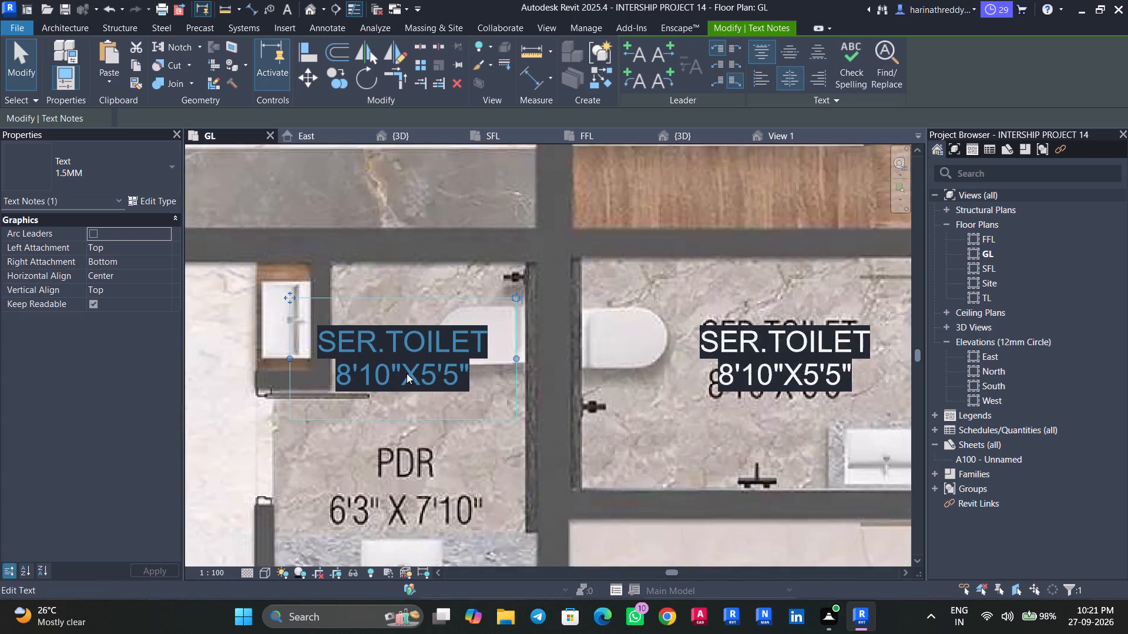
middle_drag(407, 373, 479, 357)
click(565, 326)
drag(565, 326, 385, 328)
click(552, 336)
drag(562, 327, 372, 327)
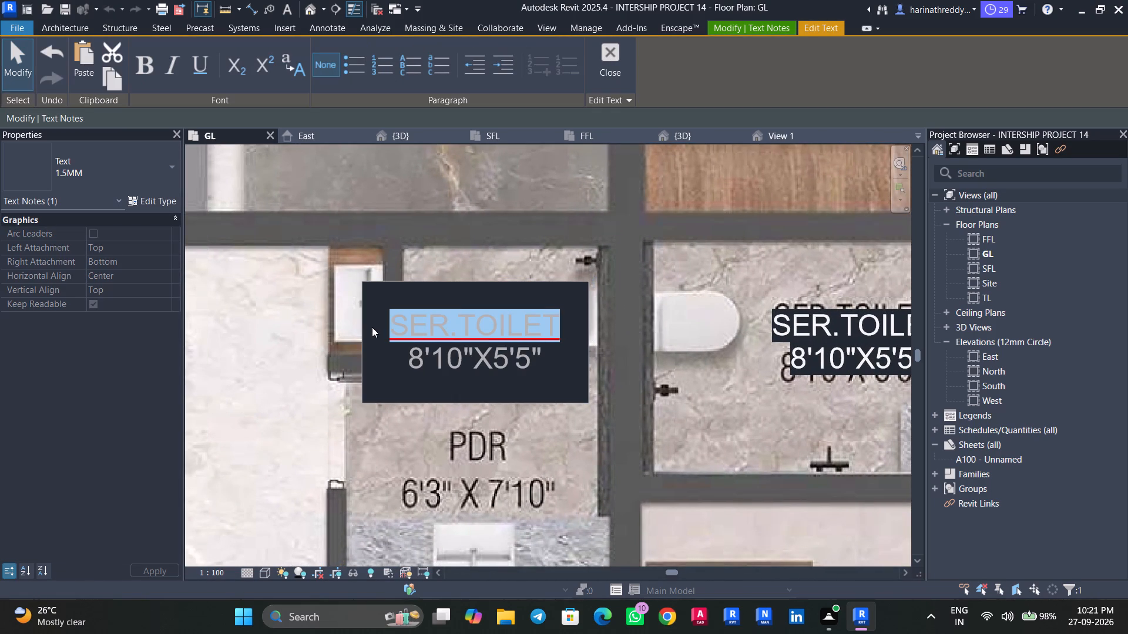
text(PDR)
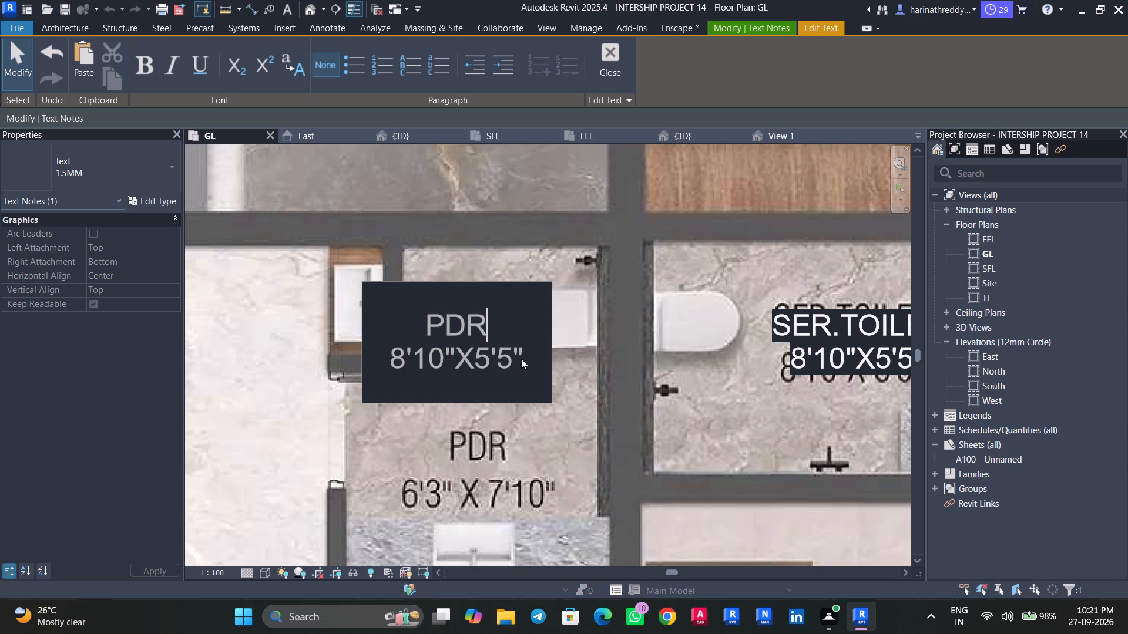
drag(525, 359, 372, 358)
text(6'3")
key(x)
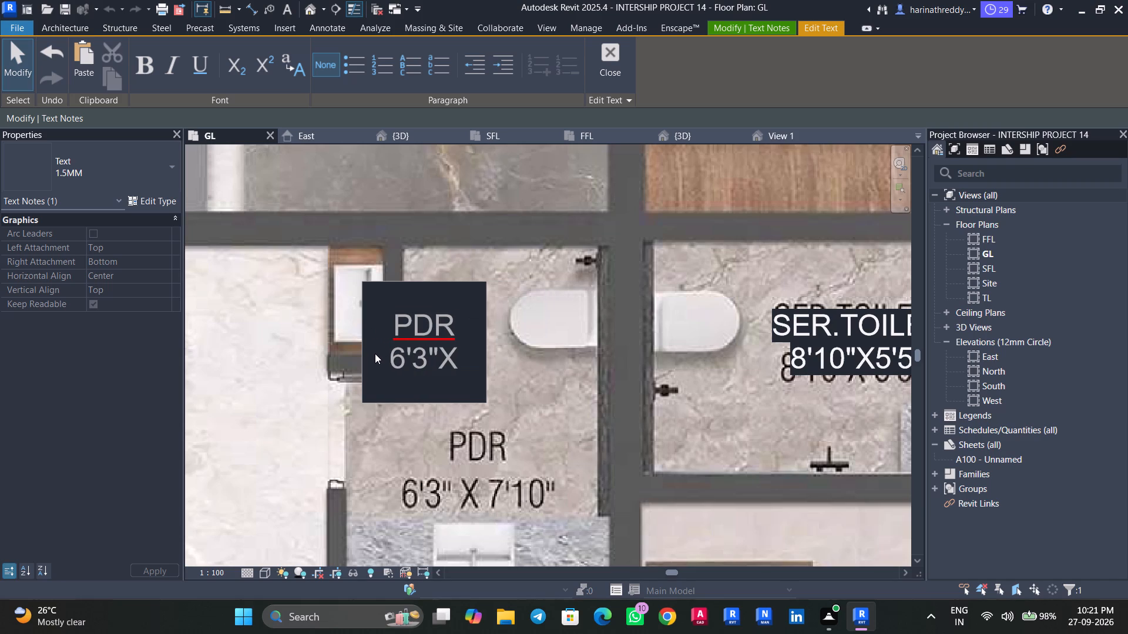
key(7)
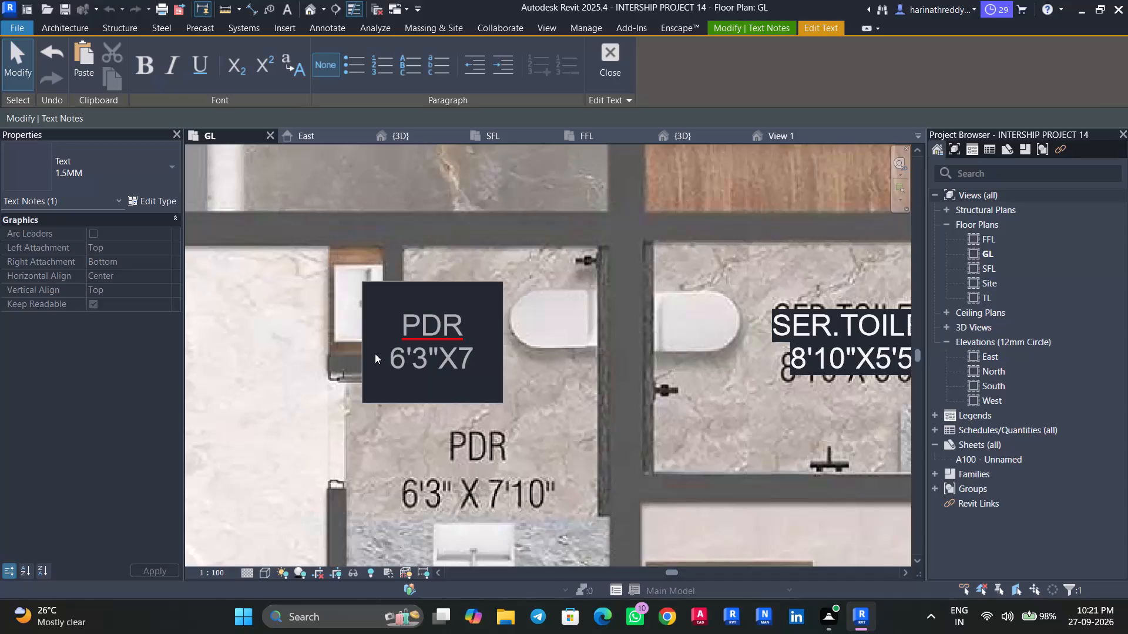
text(10)
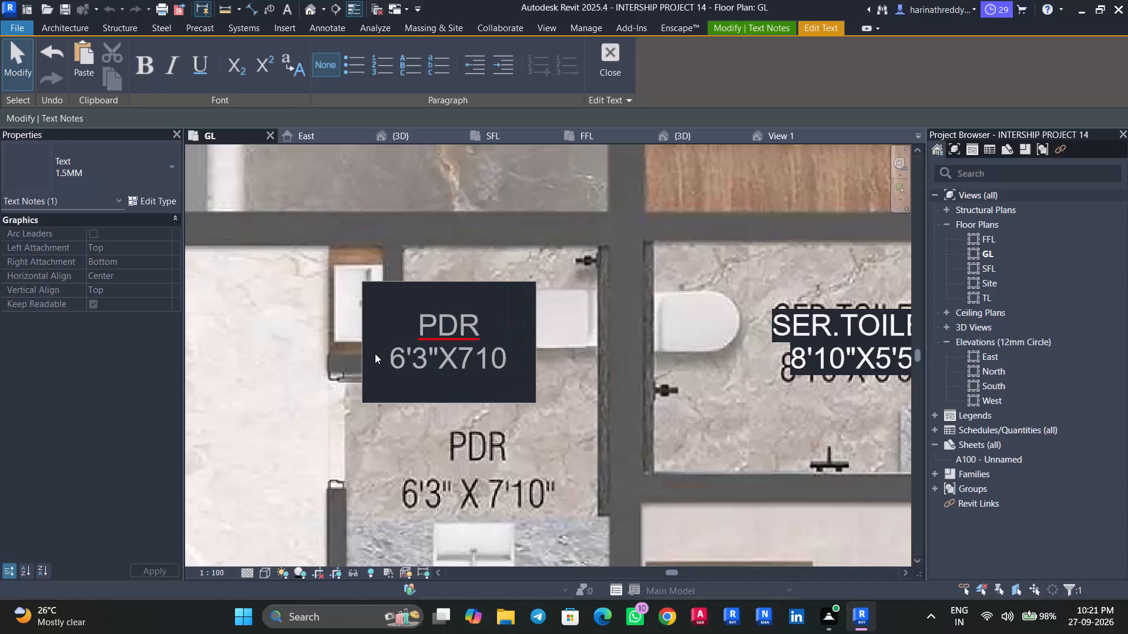
key(BackSpace)
key(BackSpace)
text('10")
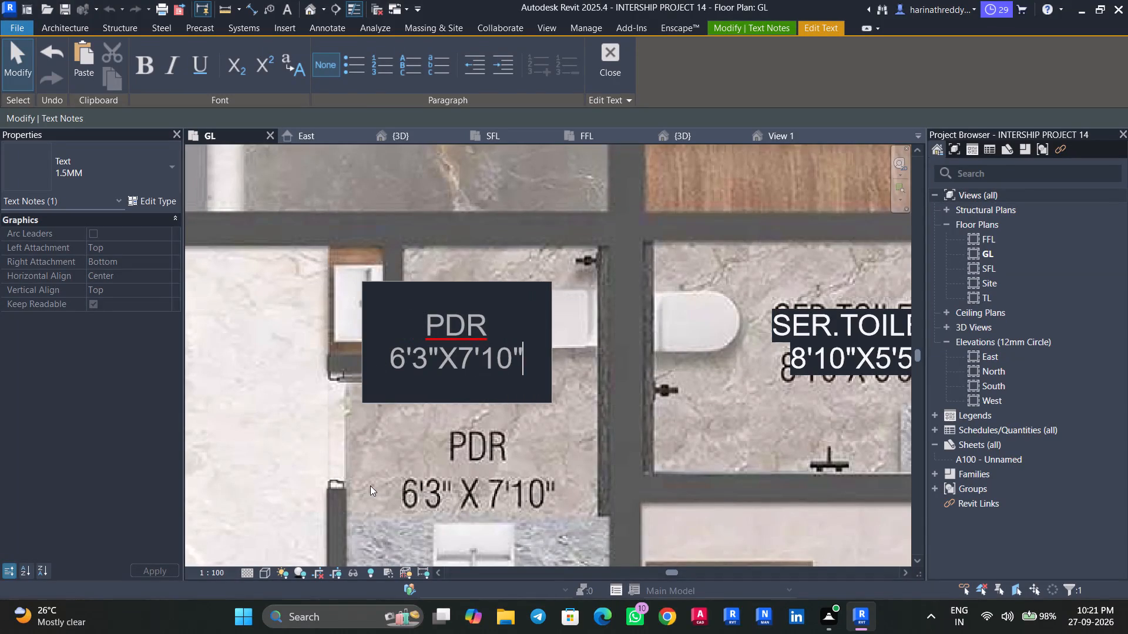
click(371, 485)
Move the PDR text note over the powder room's printed label.
drag(382, 276, 384, 408)
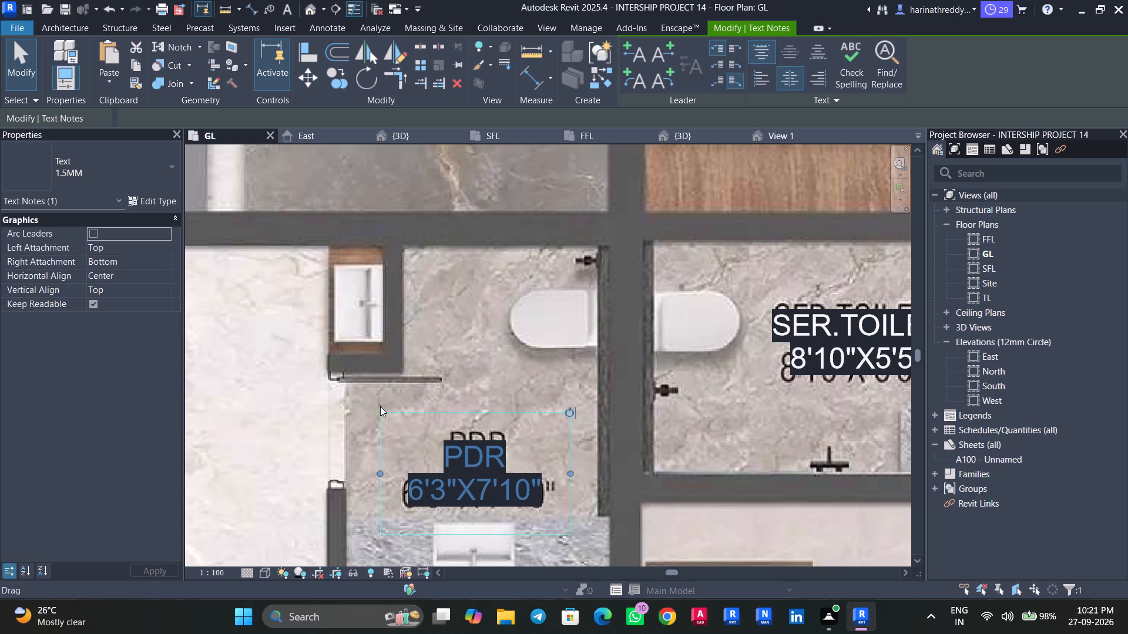
drag(381, 409, 382, 400)
Copy the PDR text note down to just above the lift's printed label.
scroll(337, 414, down, 8)
middle_drag(338, 411, 339, 343)
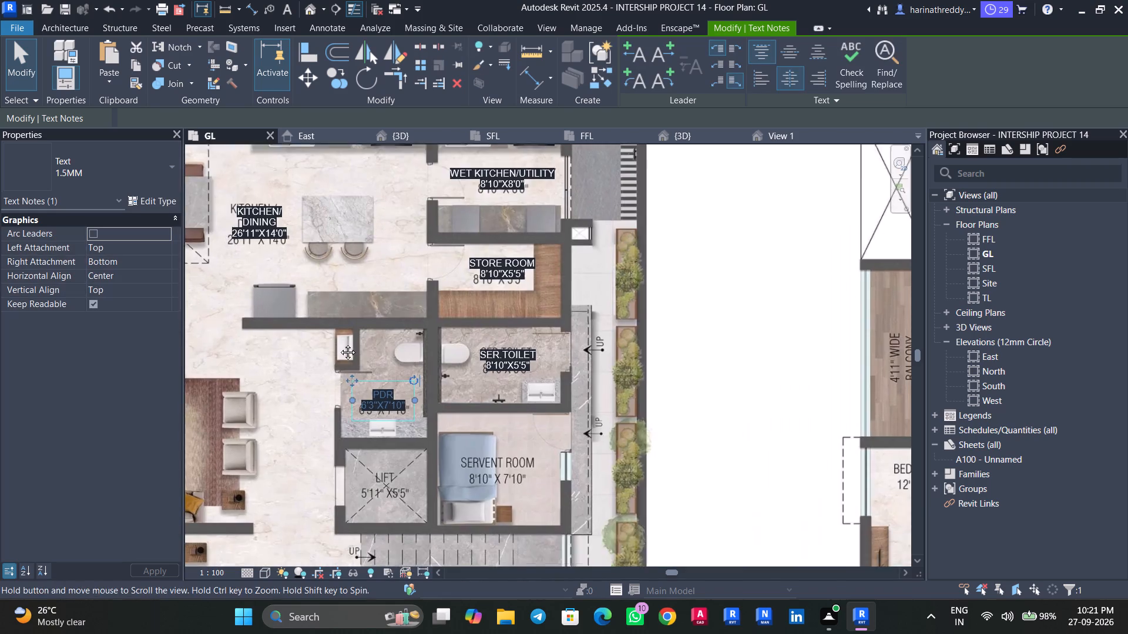
middle_drag(339, 343, 339, 336)
scroll(352, 359, up, 2)
middle_drag(345, 400, 377, 350)
ctrl+drag(418, 299, 418, 332)
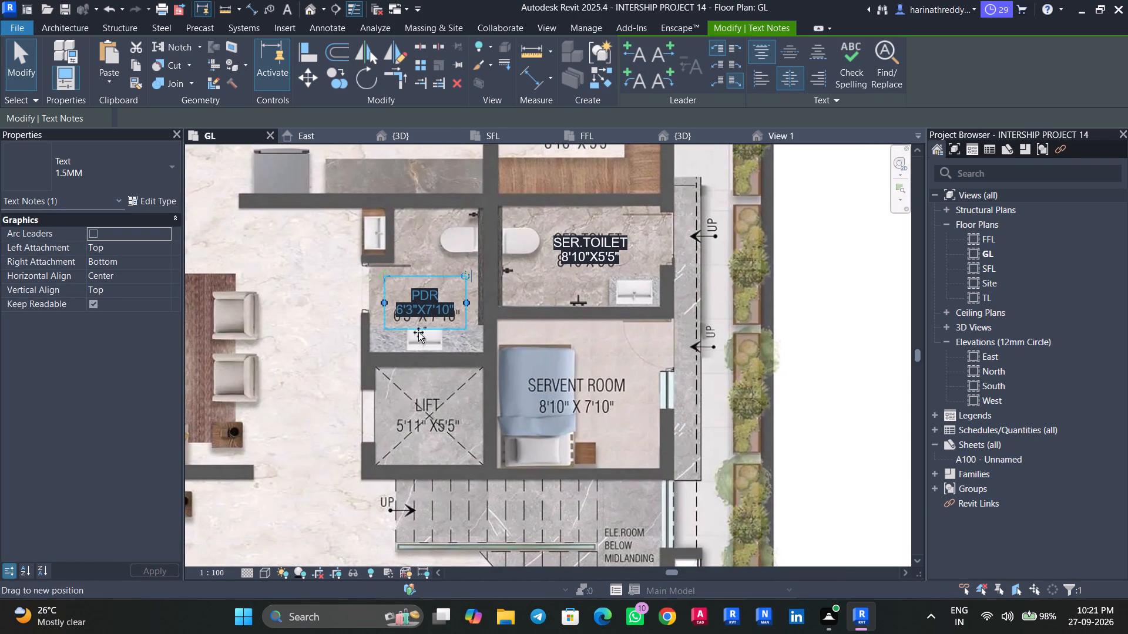
ctrl+drag(418, 332, 422, 367)
Change the copied note above the lift's printed label to two lines reading LIFT and 5'11"X5'5".
scroll(424, 373, down, 1)
scroll(424, 373, up, 7)
middle_drag(424, 373, 468, 326)
click(510, 302)
drag(510, 302, 424, 305)
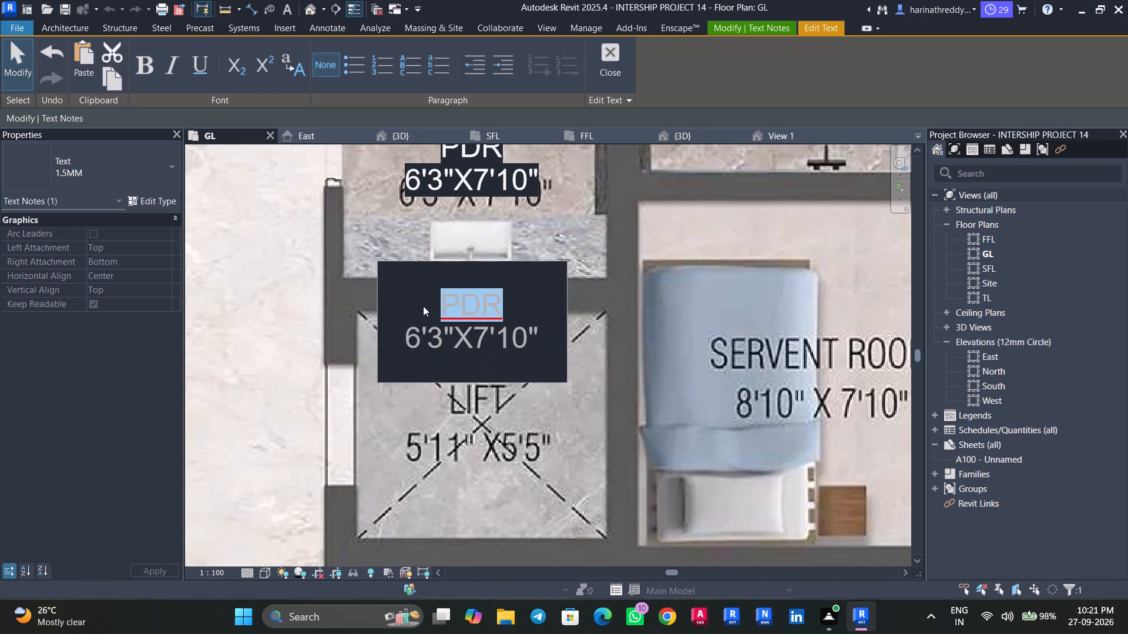
text(LIFT)
drag(538, 338, 402, 340)
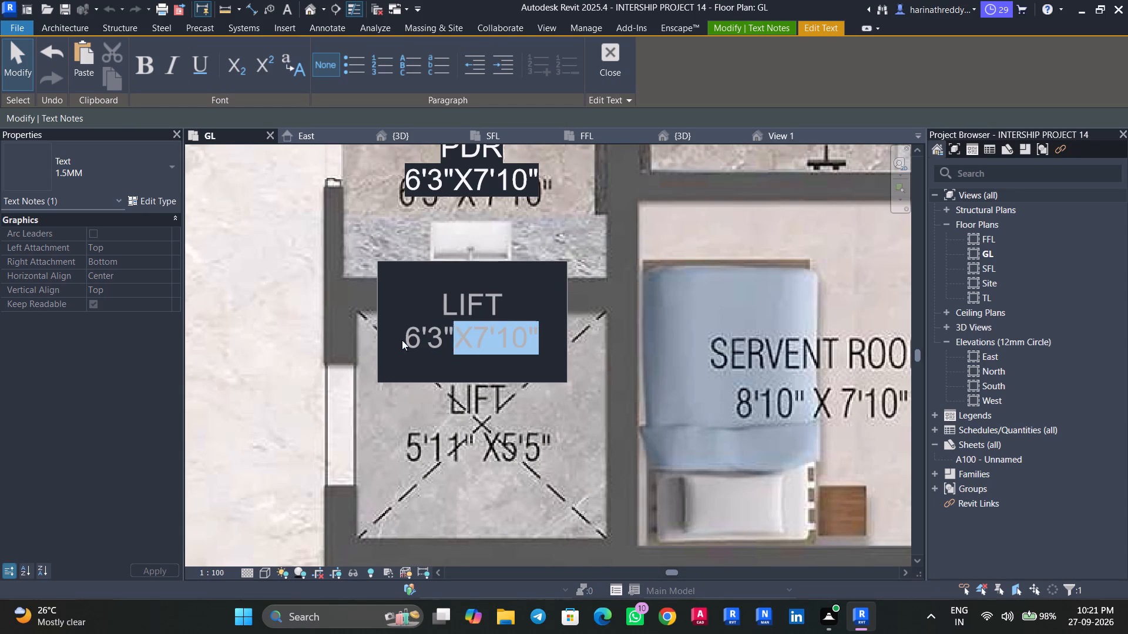
drag(402, 340, 386, 340)
text(5'11"X)
text(5'5")
click(405, 432)
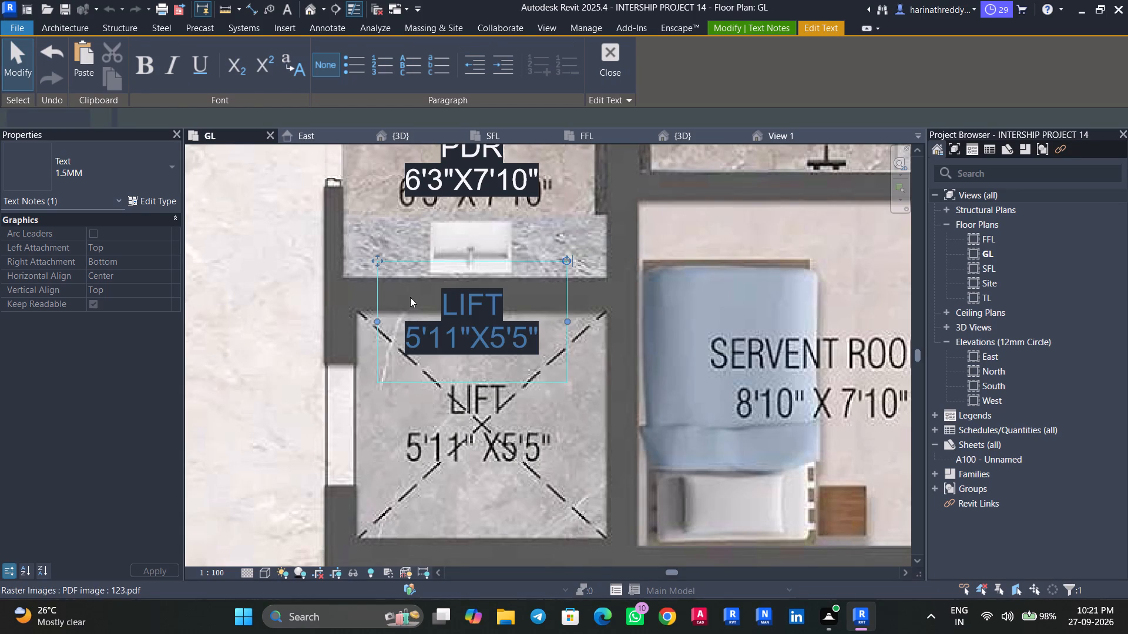
Move the LIFT text note over the lift's printed label.
drag(378, 257, 382, 362)
Copy the LIFT text note across into the servant room, above its printed label.
scroll(445, 386, down, 4)
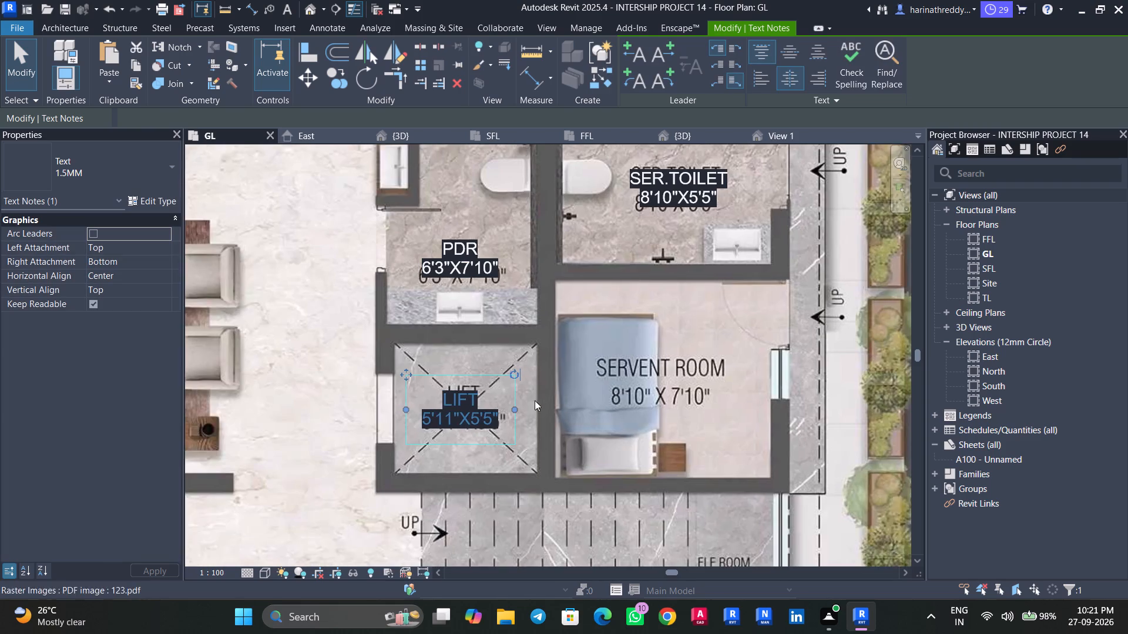
middle_drag(534, 401, 498, 439)
ctrl+drag(417, 447, 628, 322)
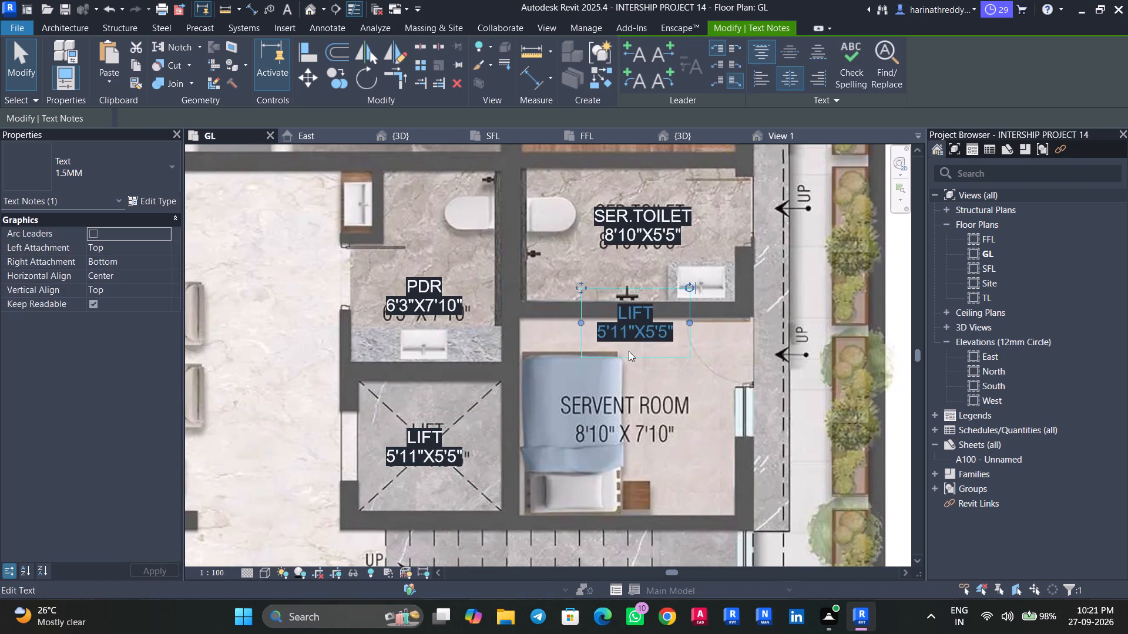
Change the copied note in the servant room to two lines reading SERVENT ROM and 8'10"X7'10".
scroll(629, 351, up, 2)
middle_drag(627, 354, 606, 321)
click(645, 262)
drag(643, 265, 603, 269)
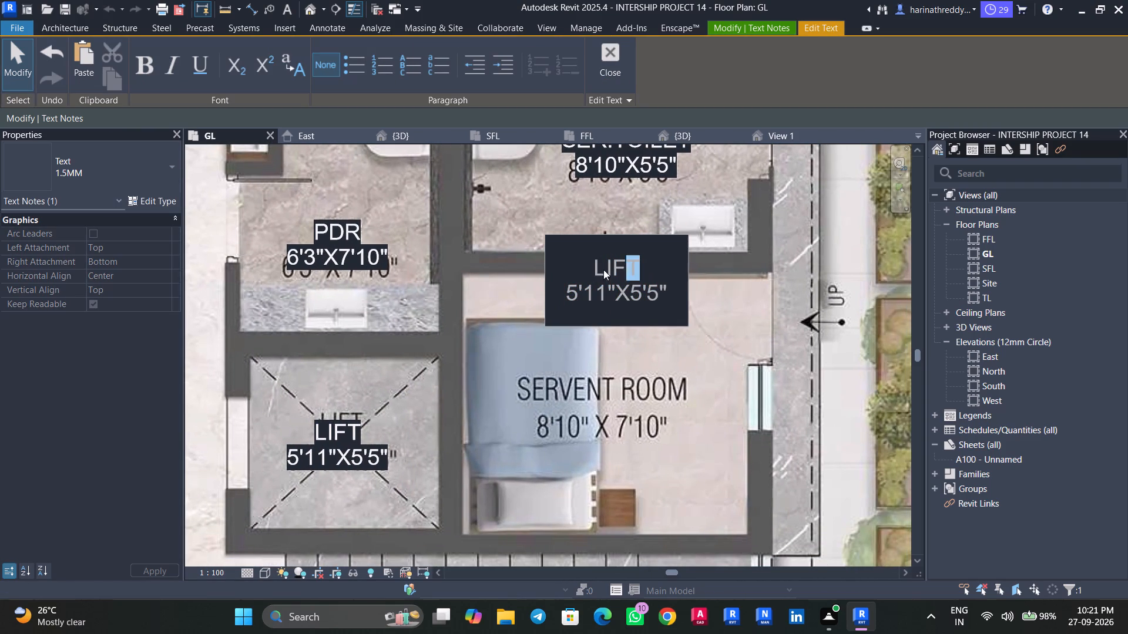
drag(603, 269, 553, 271)
text(SERVE)
text(NT)
key(space)
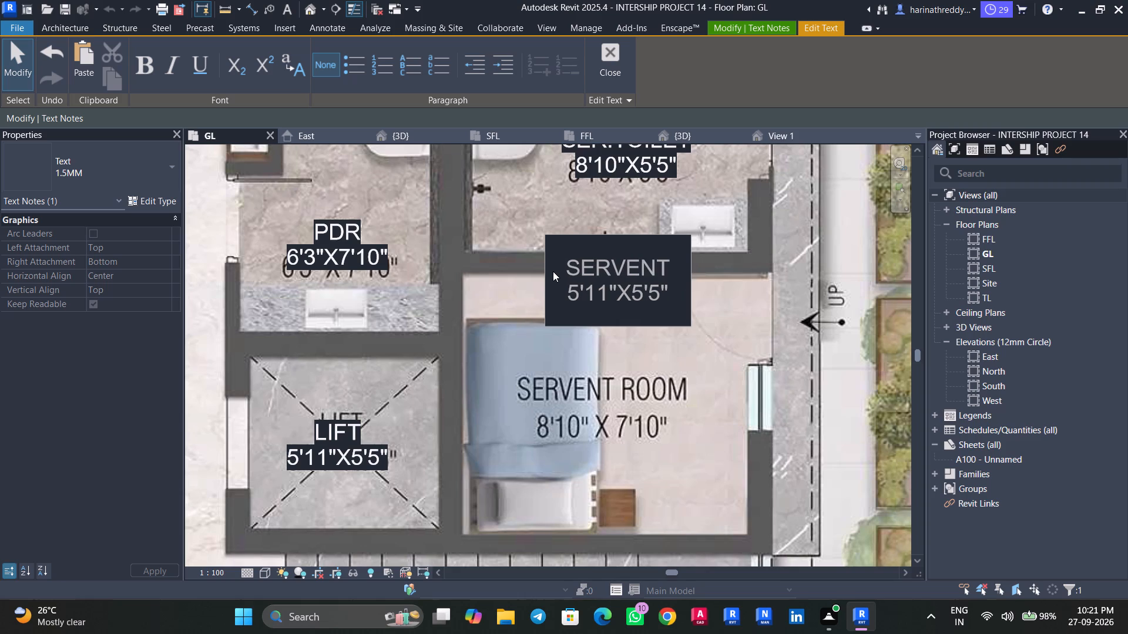
text(ROM)
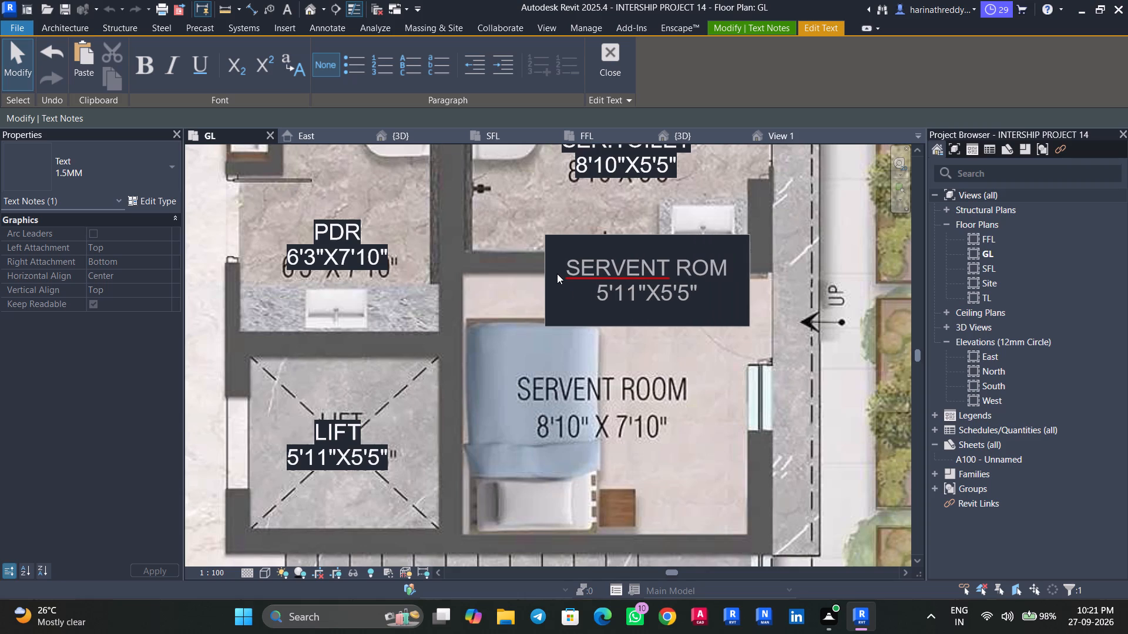
drag(711, 291, 556, 306)
text(8'10)
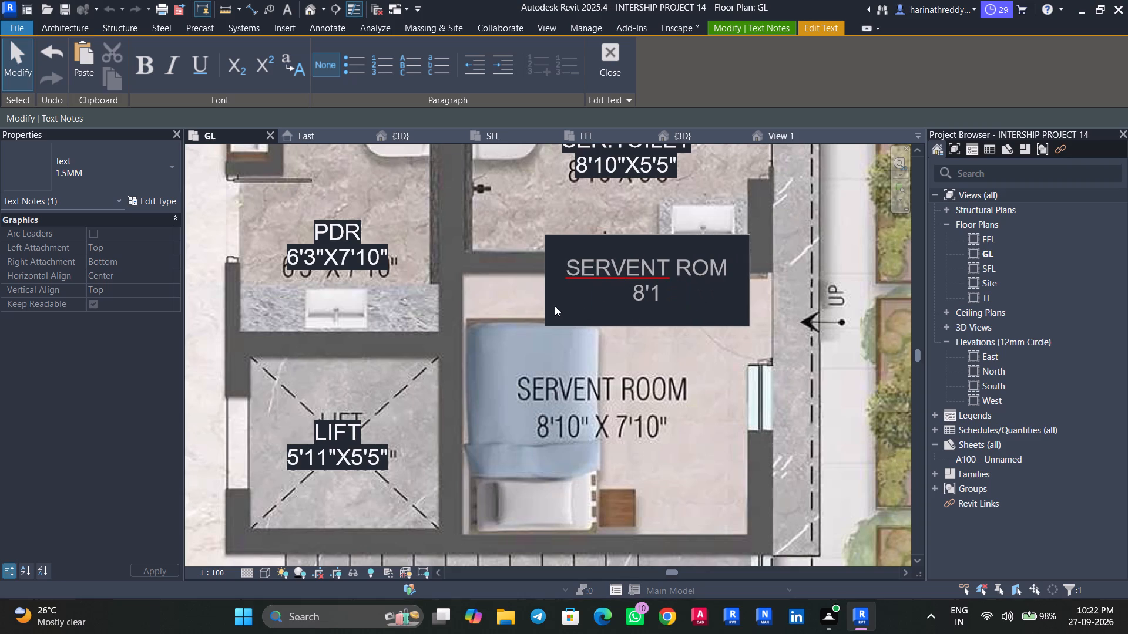
key(shift+quotedbl)
text(X7)
text('10)
key(shift+quotedbl)
click(545, 362)
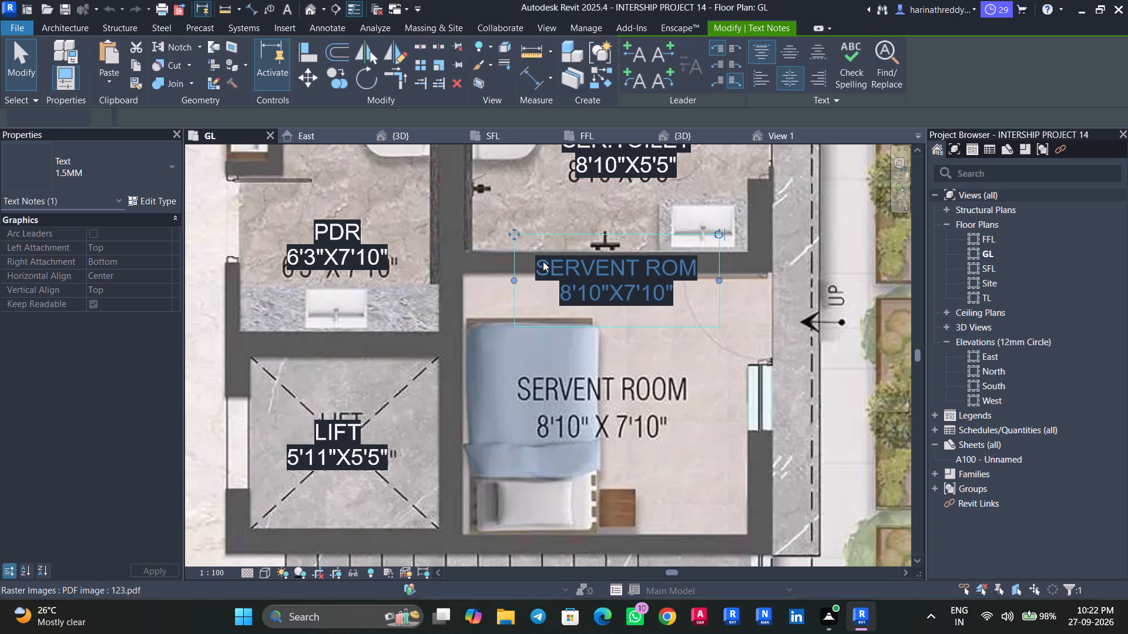
Move the SERVENT ROM text note down over the servant room's printed label.
drag(515, 225, 506, 353)
Copy the SERVENT ROM text note down to the staircase, above the printed ELE.ROOM label.
scroll(511, 340, down, 7)
middle_drag(513, 335, 575, 312)
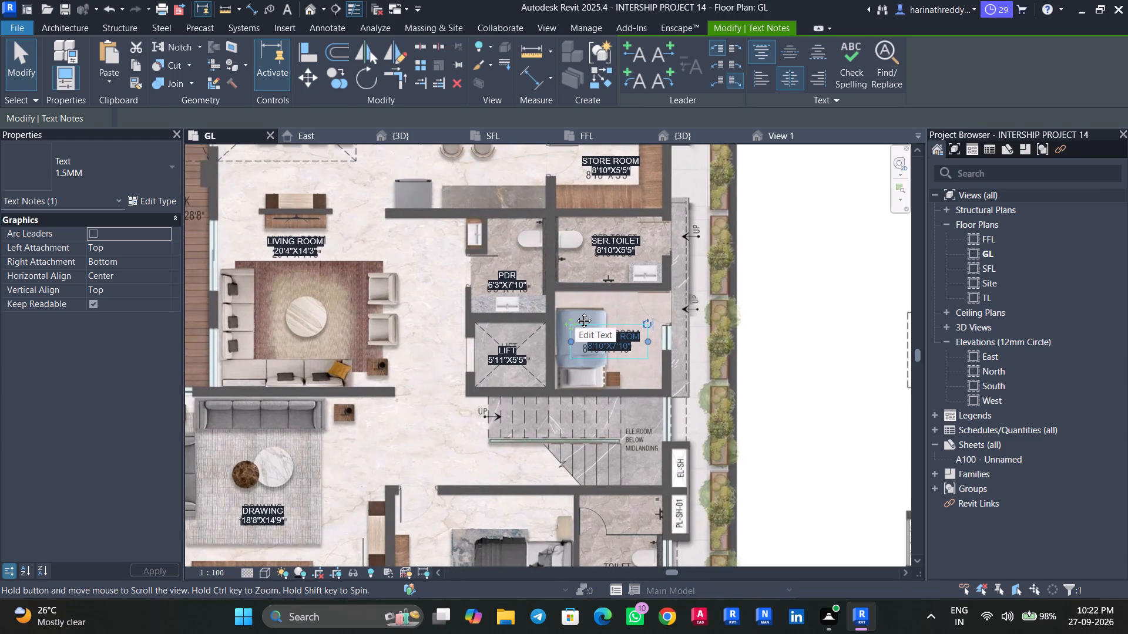
middle_drag(575, 312, 575, 210)
scroll(609, 243, up, 4)
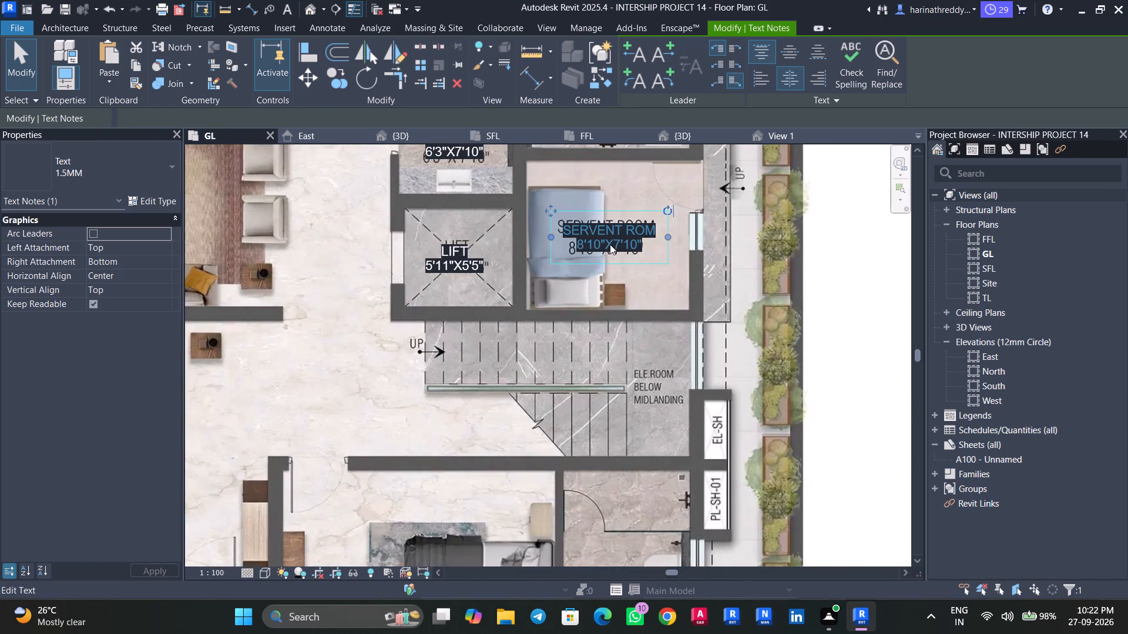
ctrl+drag(610, 227, 634, 337)
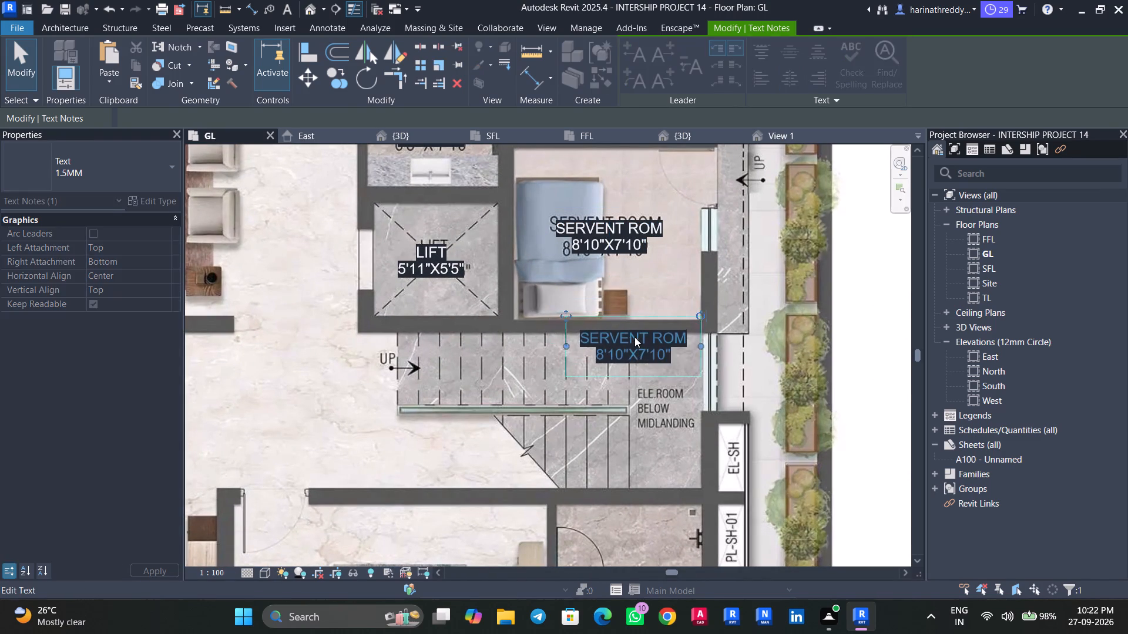
Change the copied note at the staircase to three lines reading ELE.ROOM, BELOW and MIDLANDING, removing the room size.
scroll(639, 342, up, 5)
middle_drag(640, 346, 602, 323)
click(701, 312)
drag(701, 310, 643, 311)
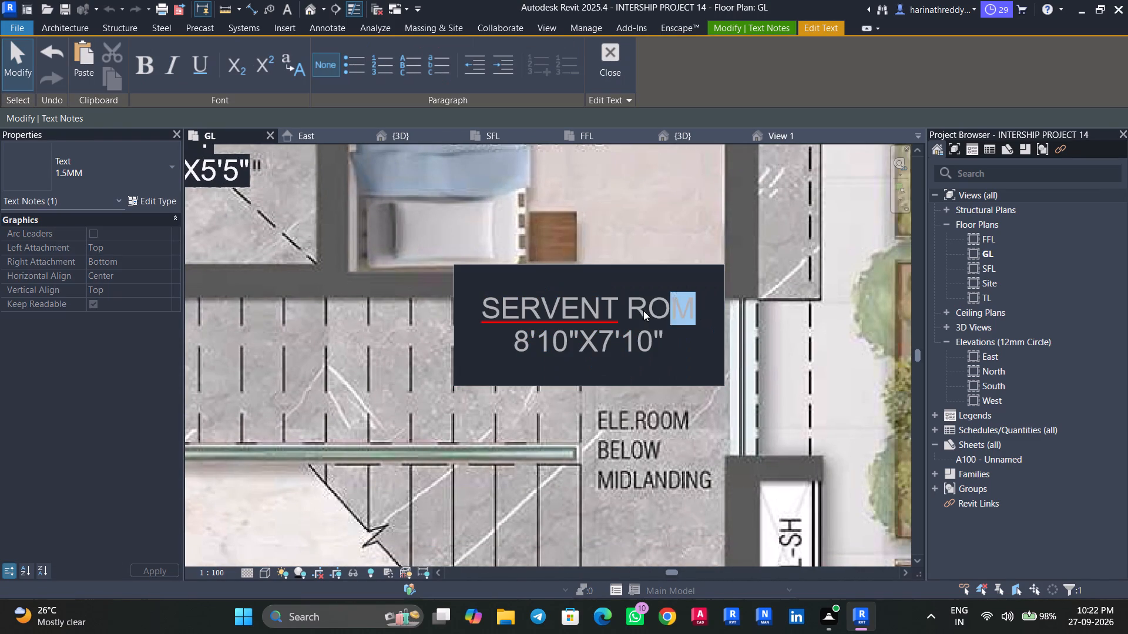
drag(643, 311, 451, 332)
drag(700, 313, 536, 320)
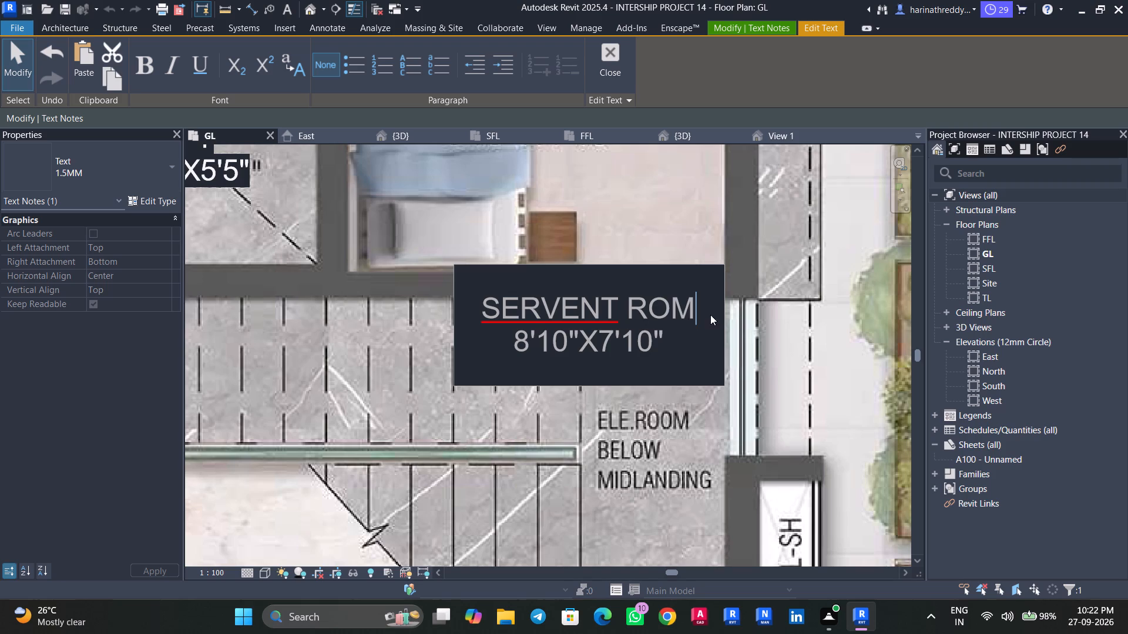
click(710, 315)
double_click(700, 309)
double_click(697, 306)
drag(692, 306, 446, 317)
text(ELE)
text(.ROOM)
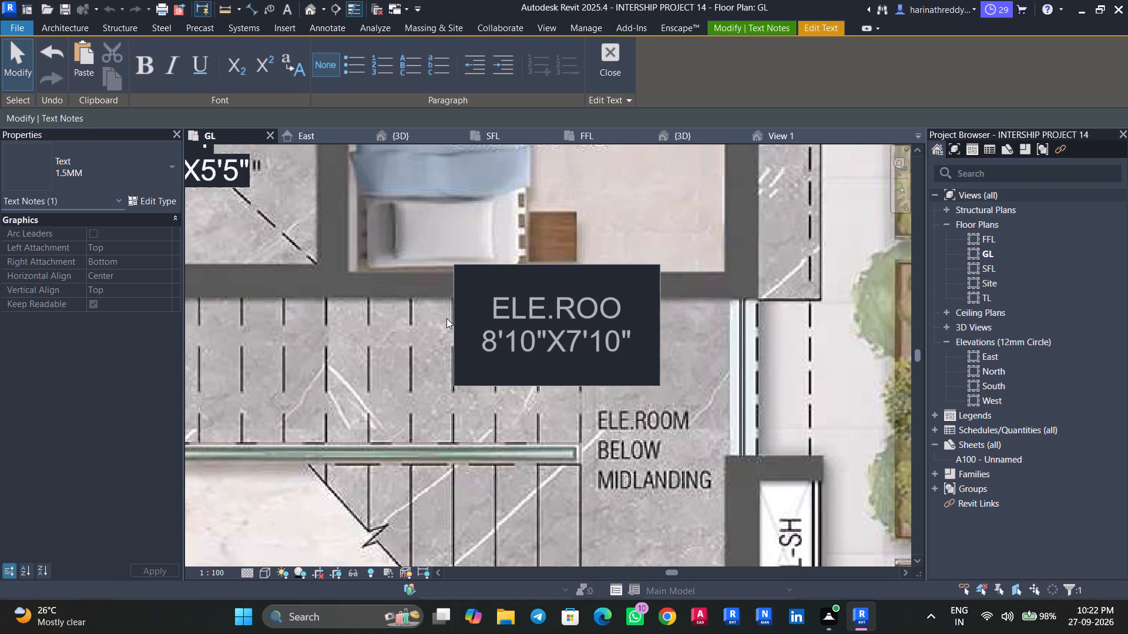
key(Return)
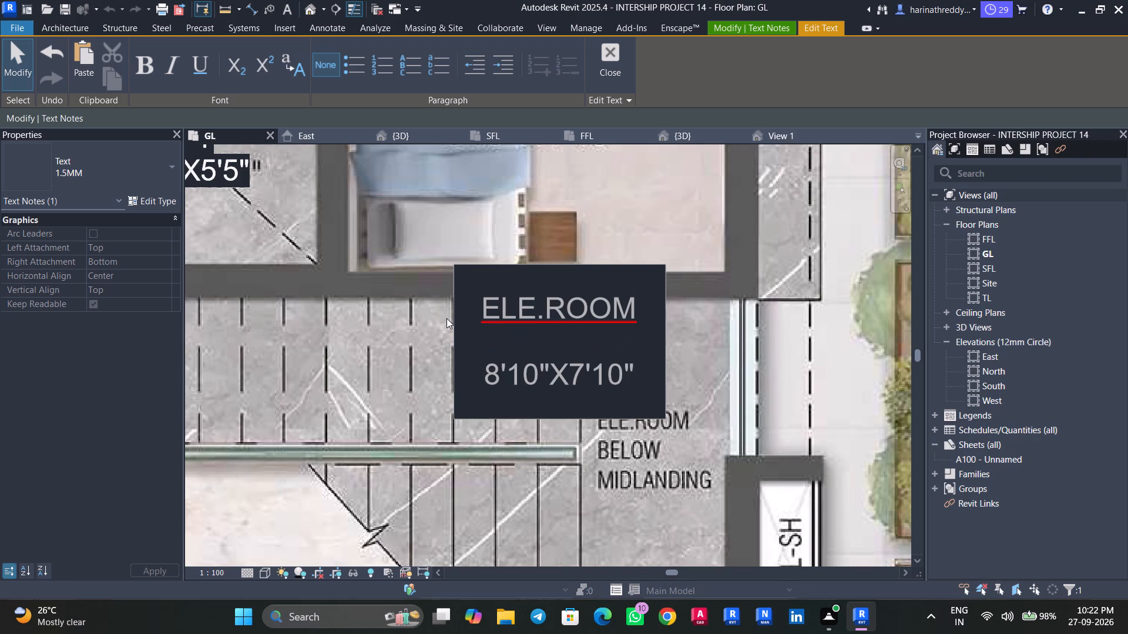
text(BELOW)
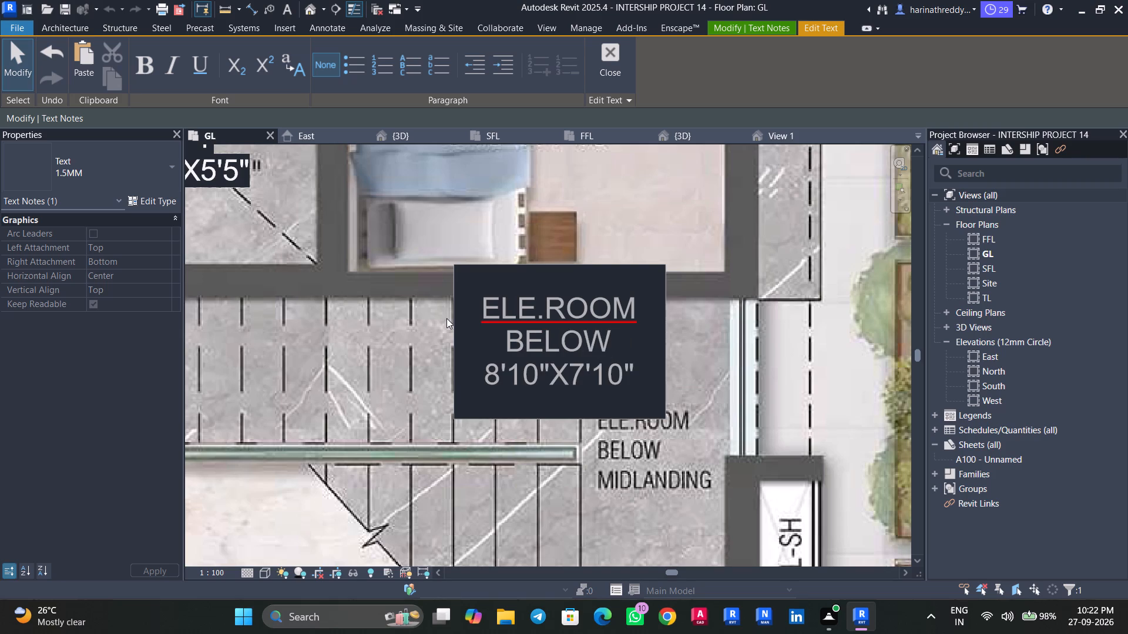
key(Return)
text(MIDLANDING)
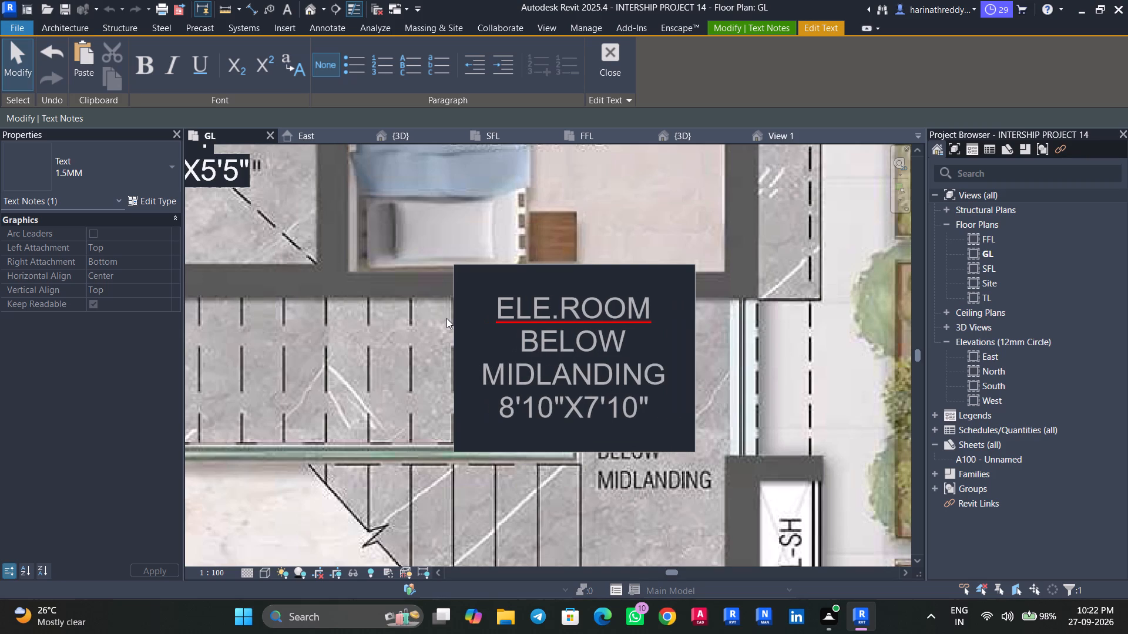
drag(660, 413, 431, 412)
key(BackSpace)
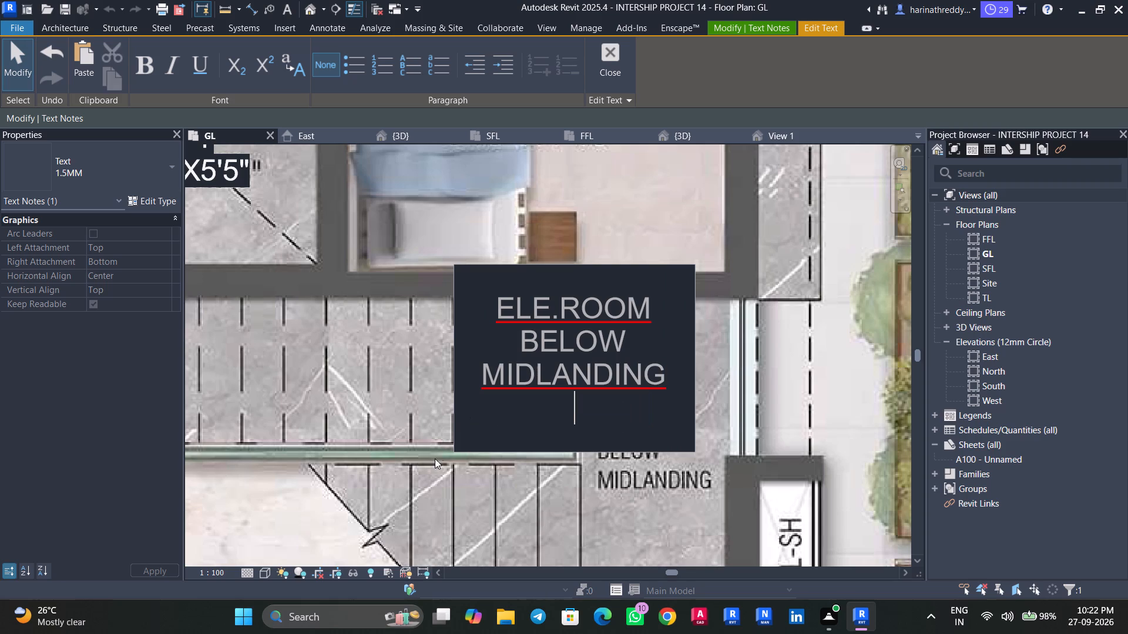
click(442, 491)
Move the ELE.ROOM BELOW MIDLANDING text note over its printed label beside the stairs.
drag(464, 264, 525, 359)
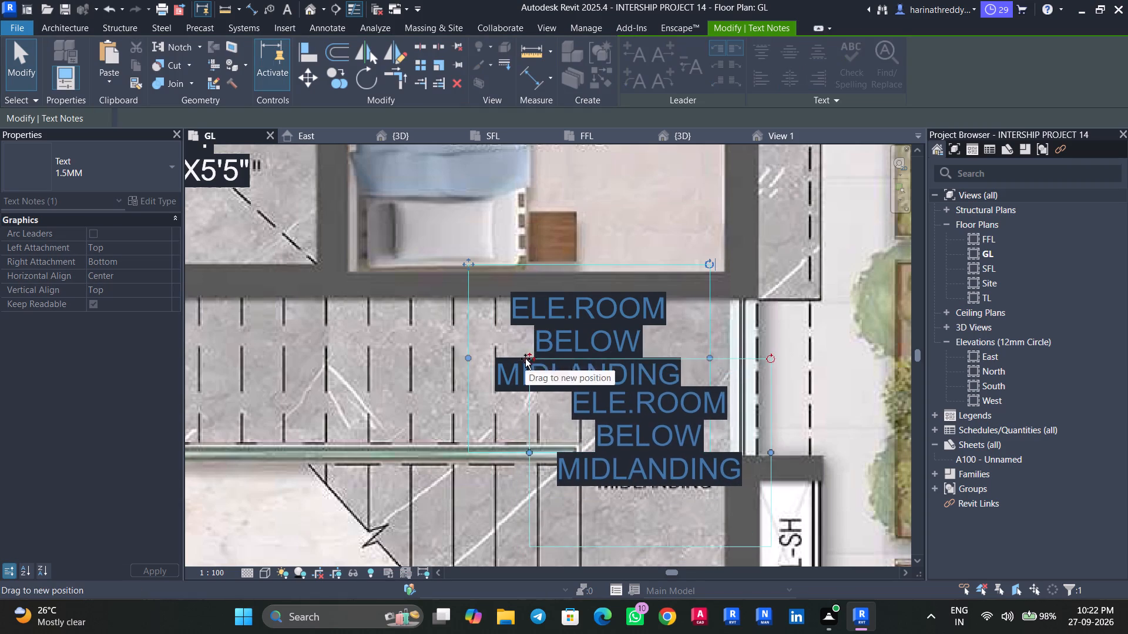
drag(525, 359, 525, 359)
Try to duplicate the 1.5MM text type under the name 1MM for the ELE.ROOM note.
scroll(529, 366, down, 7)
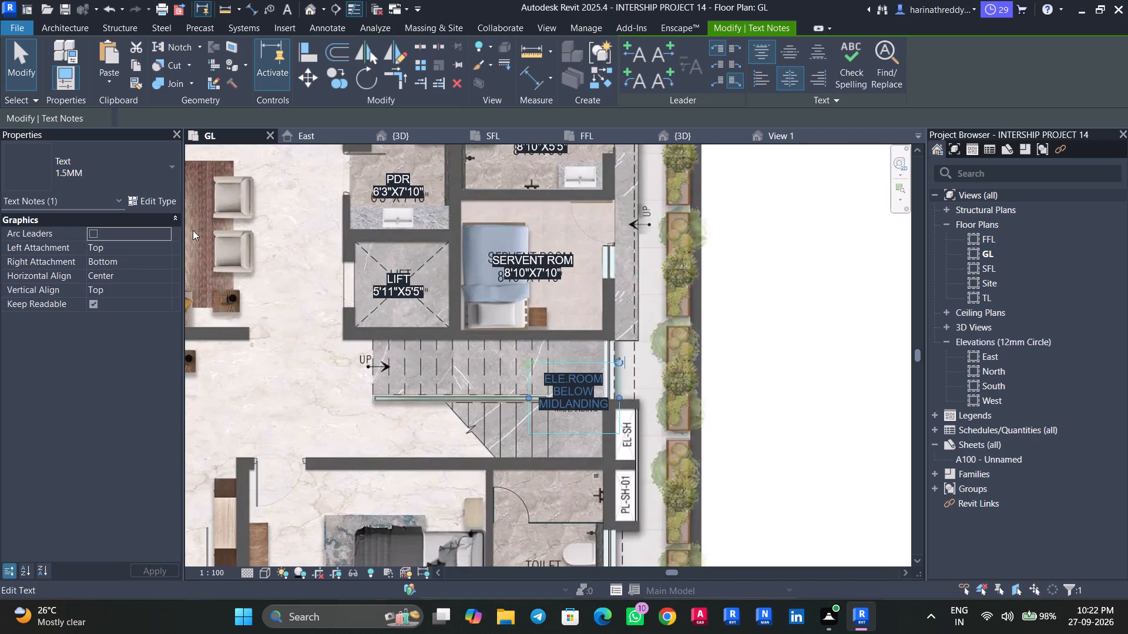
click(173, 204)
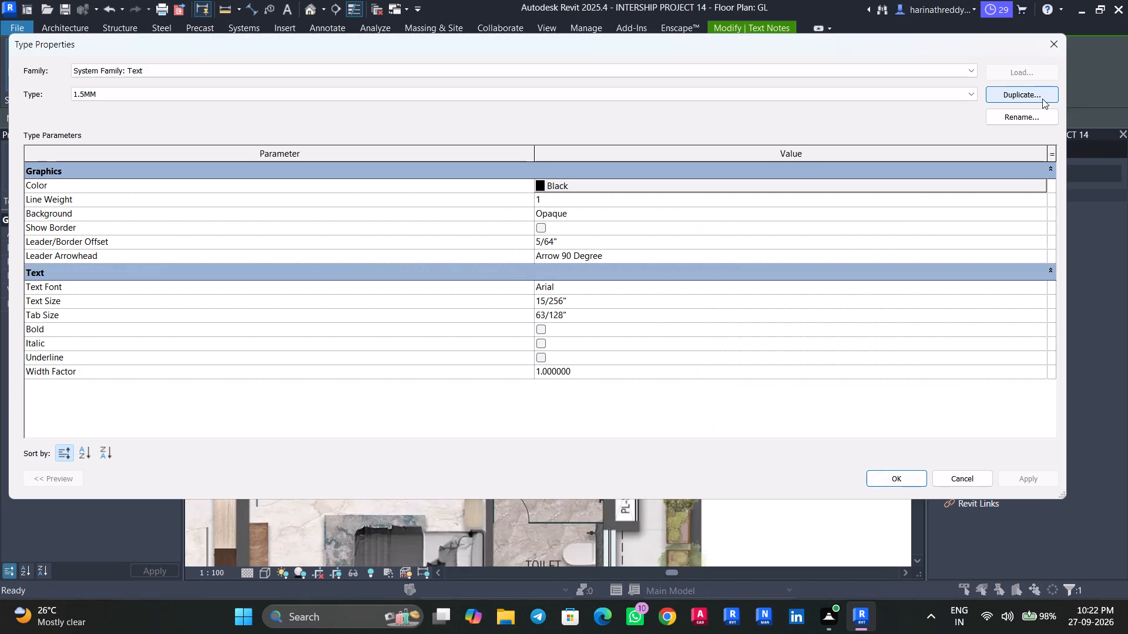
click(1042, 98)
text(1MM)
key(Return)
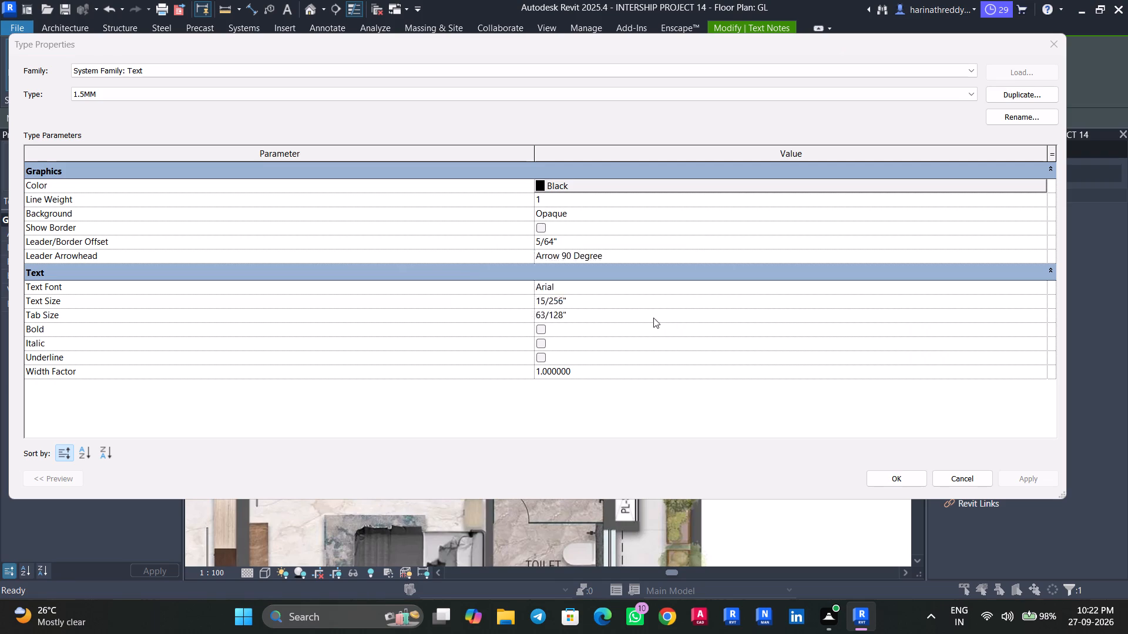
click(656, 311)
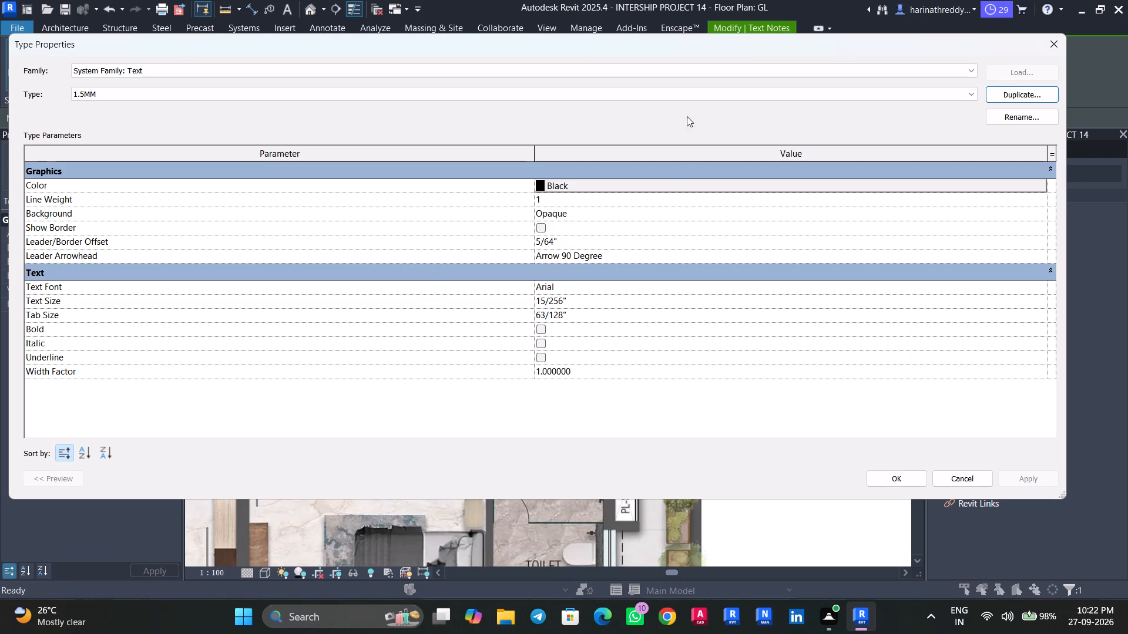
Switch the ELE.ROOM BELOW MIDLANDING note to the existing 1MM text type.
click(682, 103)
click(682, 99)
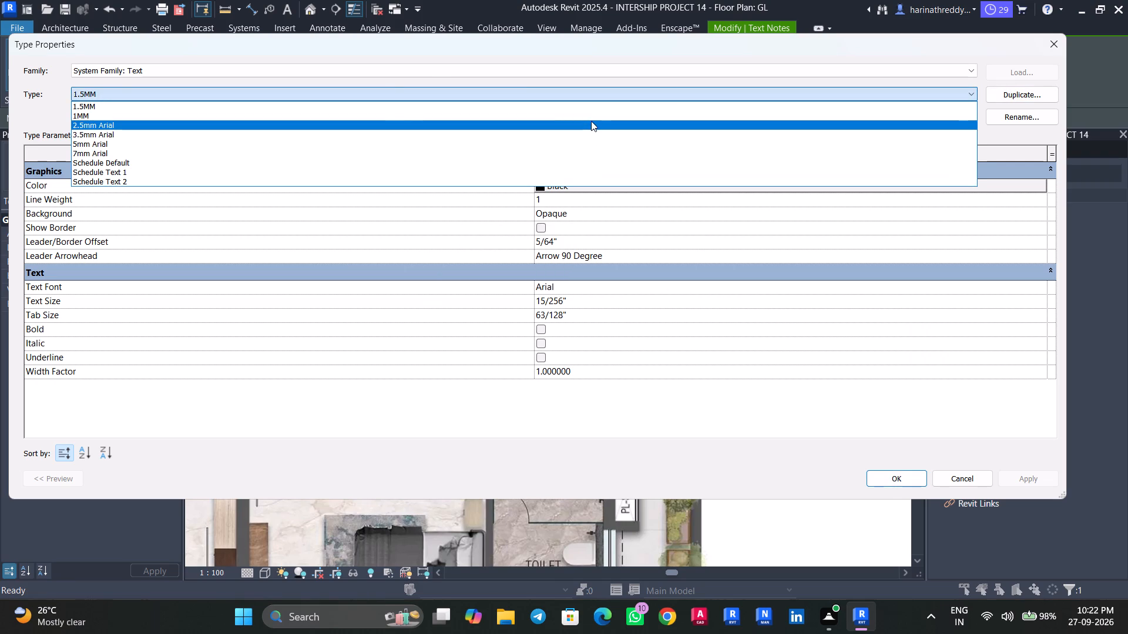
click(602, 118)
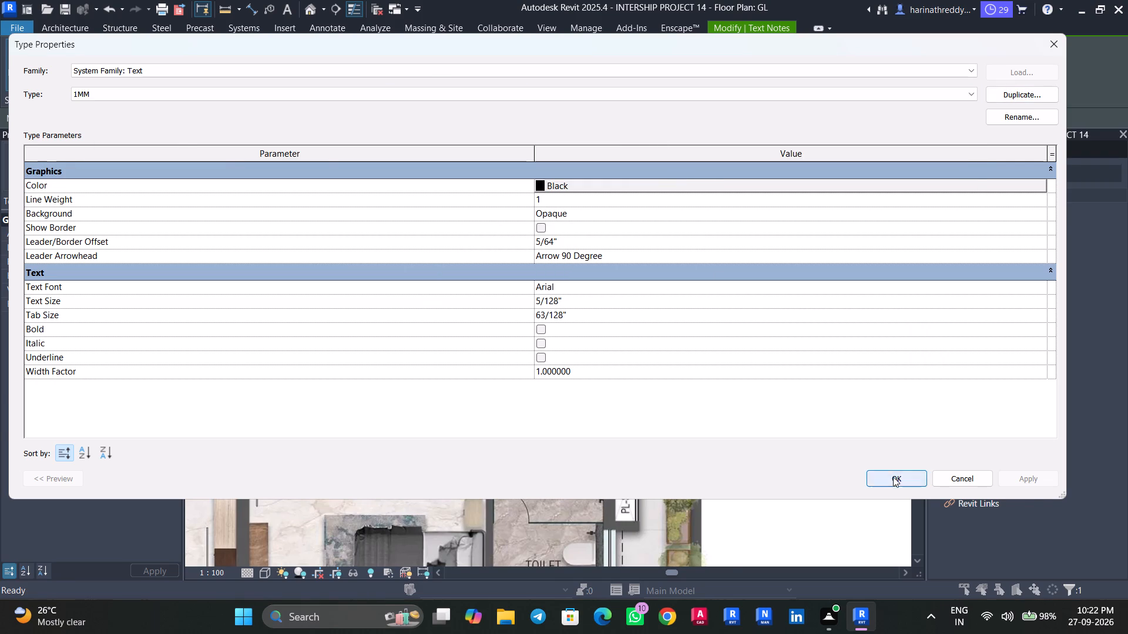
click(893, 477)
Shift the 1MM ELE.ROOM BELOW MIDLANDING note slightly down to cover its printed label, and deselect it.
scroll(491, 384, up, 3)
drag(563, 349, 568, 371)
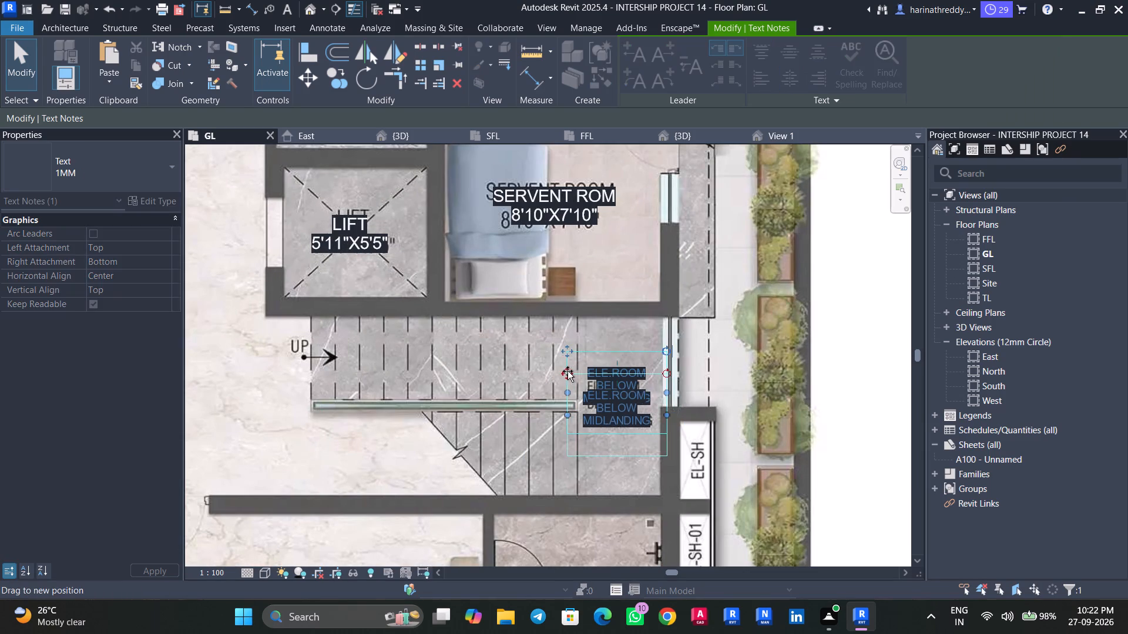
drag(568, 371, 567, 371)
scroll(531, 404, down, 2)
middle_drag(533, 410, 528, 305)
key(Escape)
key(Escape)
Copy the LIFT text note down into bedroom 1, onto the bed above the printed room label.
scroll(508, 328, down, 3)
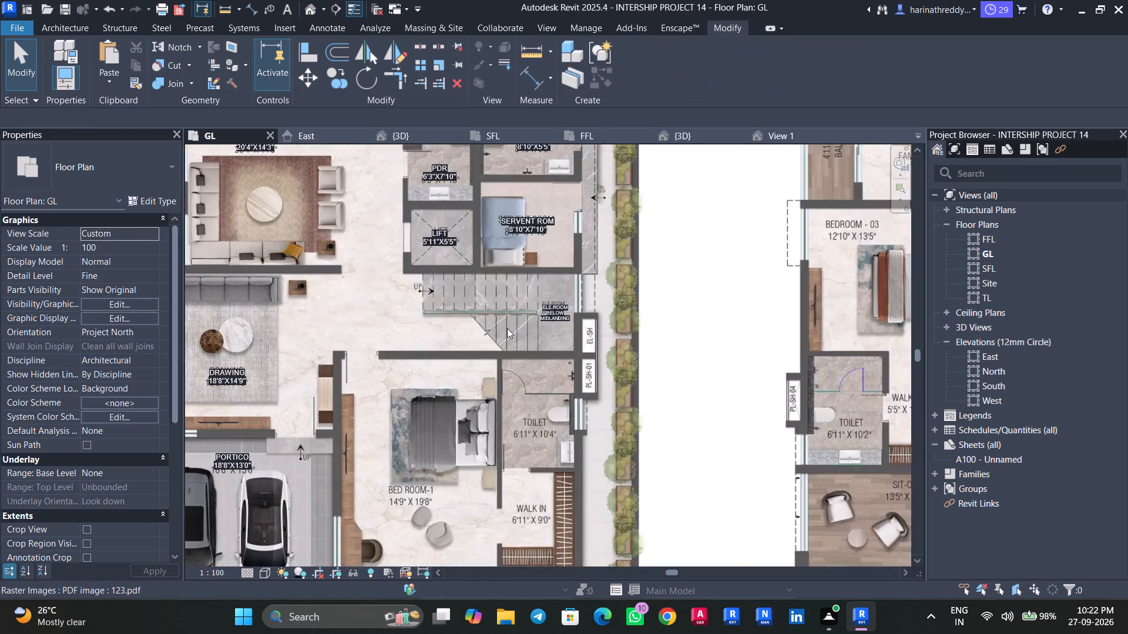
scroll(507, 328, down, 5)
middle_drag(509, 332, 519, 356)
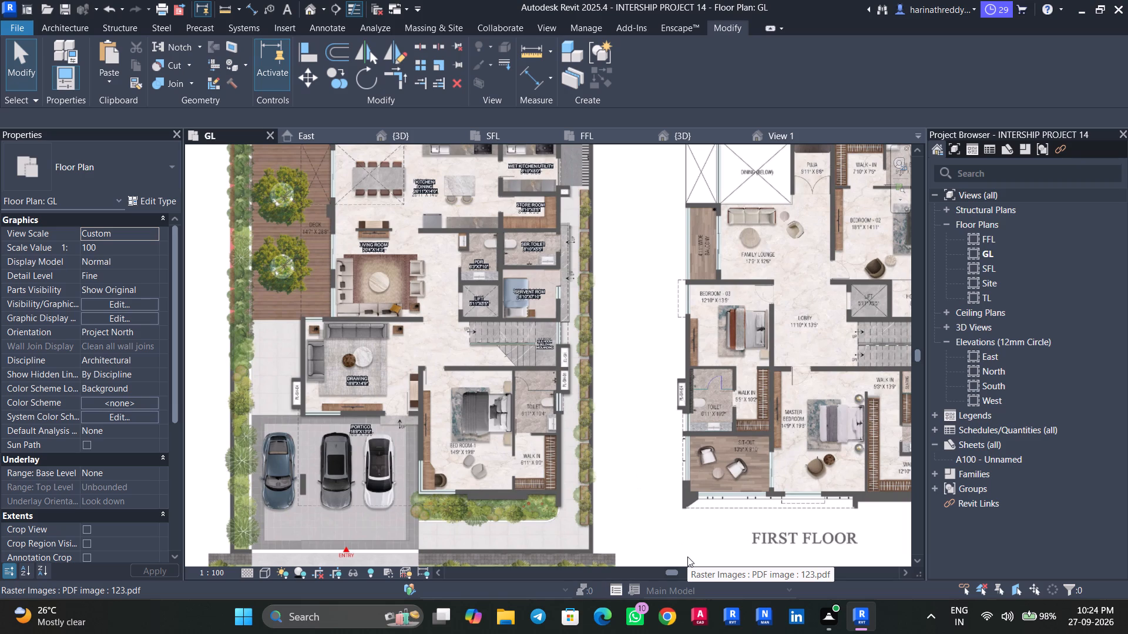
scroll(501, 402, up, 3)
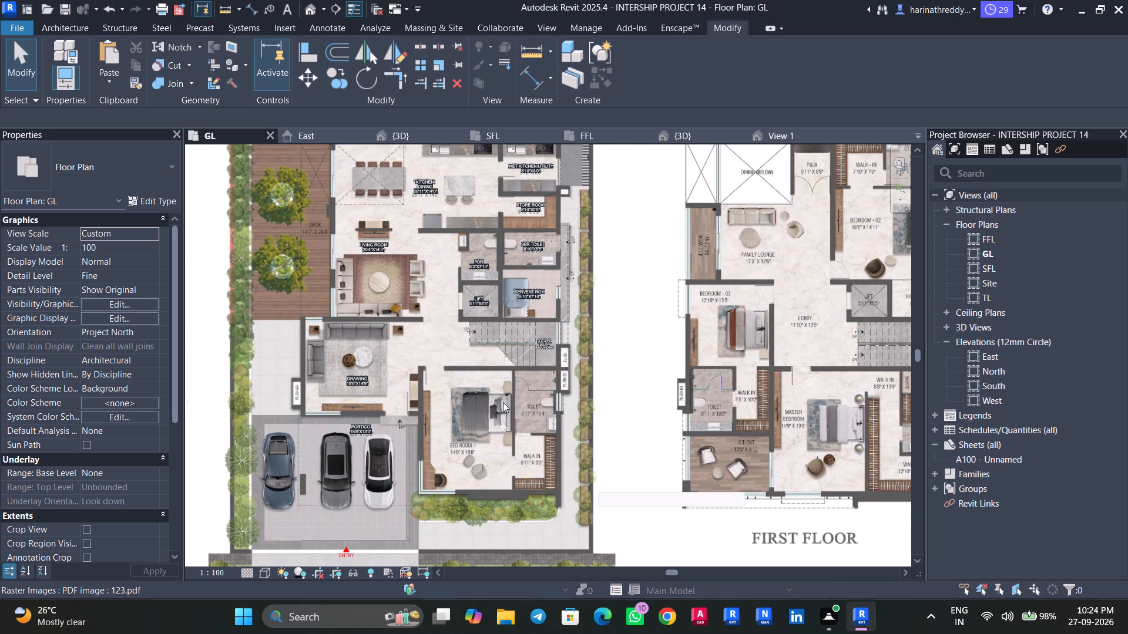
scroll(503, 402, up, 1)
middle_drag(505, 402, 531, 309)
middle_drag(580, 375, 562, 408)
scroll(543, 370, up, 1)
middle_drag(546, 374, 563, 417)
key(Tab)
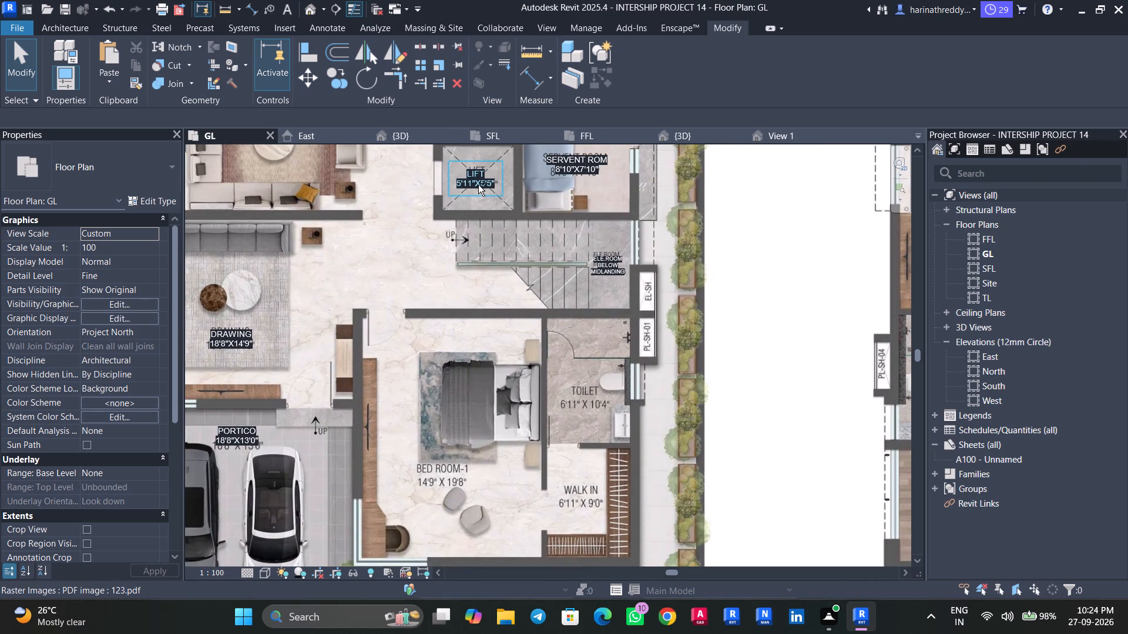
ctrl+drag(477, 183, 475, 424)
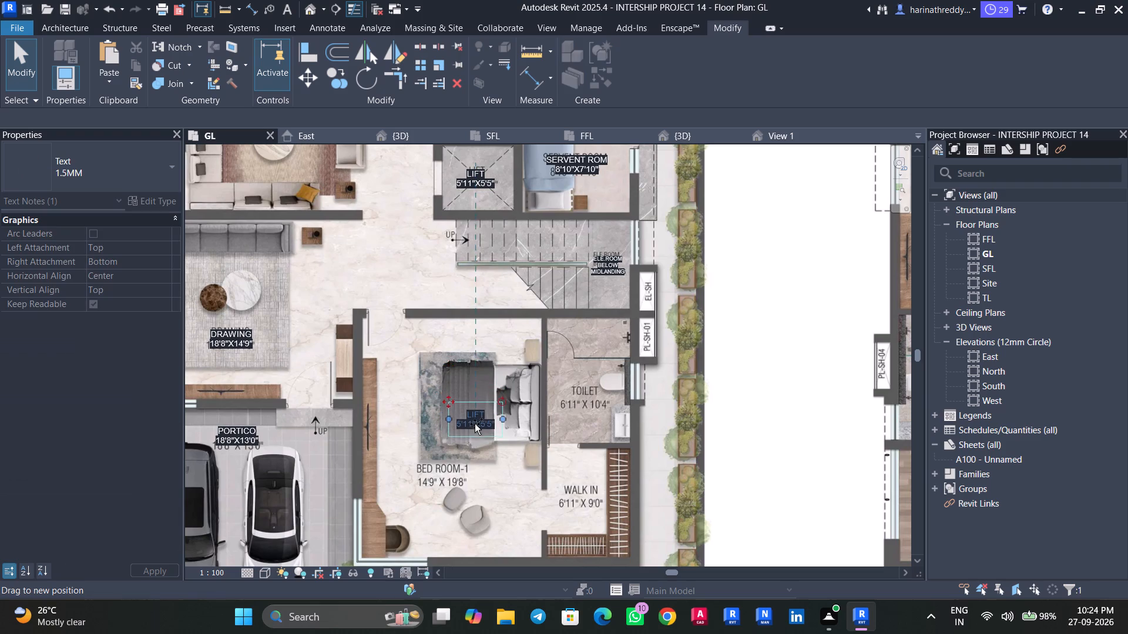
ctrl+drag(475, 424, 476, 424)
Change the copied note on the bed to two lines reading BEDROOM-1 and 14'9"X19'8".
scroll(475, 436, up, 4)
middle_drag(478, 453, 500, 373)
click(523, 310)
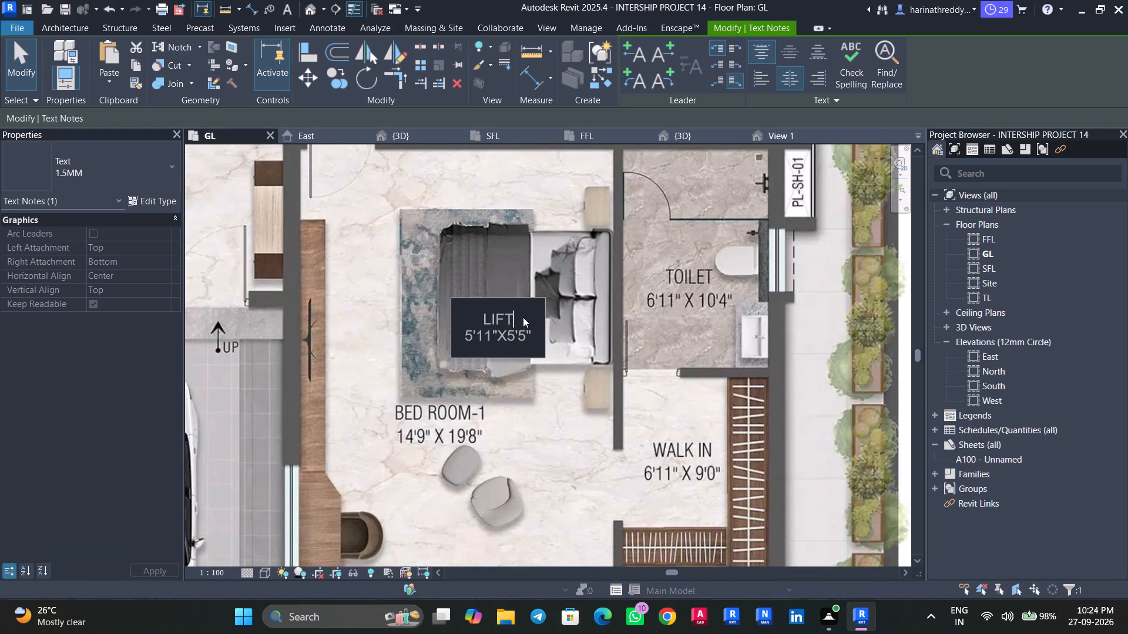
drag(521, 316, 459, 315)
text(BEDROOM)
text(-1)
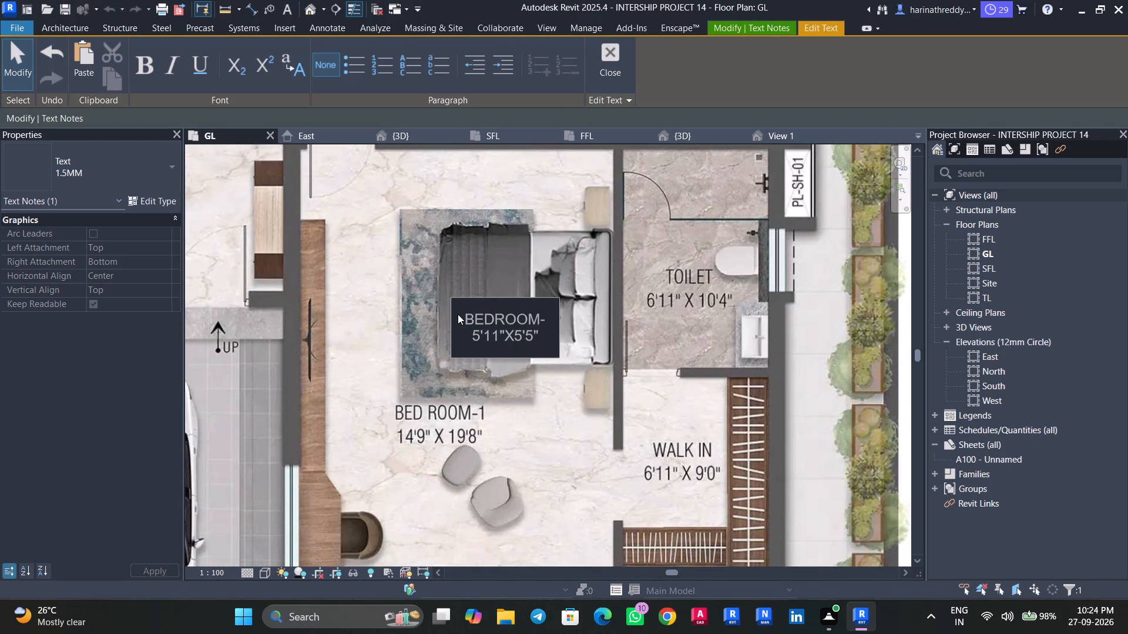
drag(555, 340, 439, 340)
text(14'9")
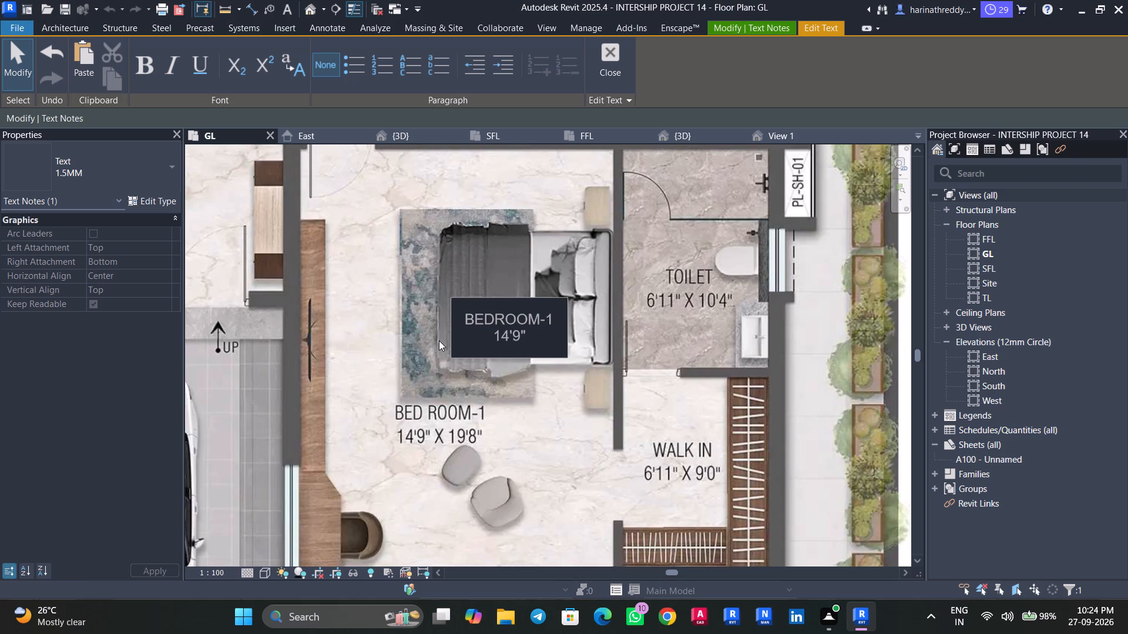
key(x)
text(19')
text(8")
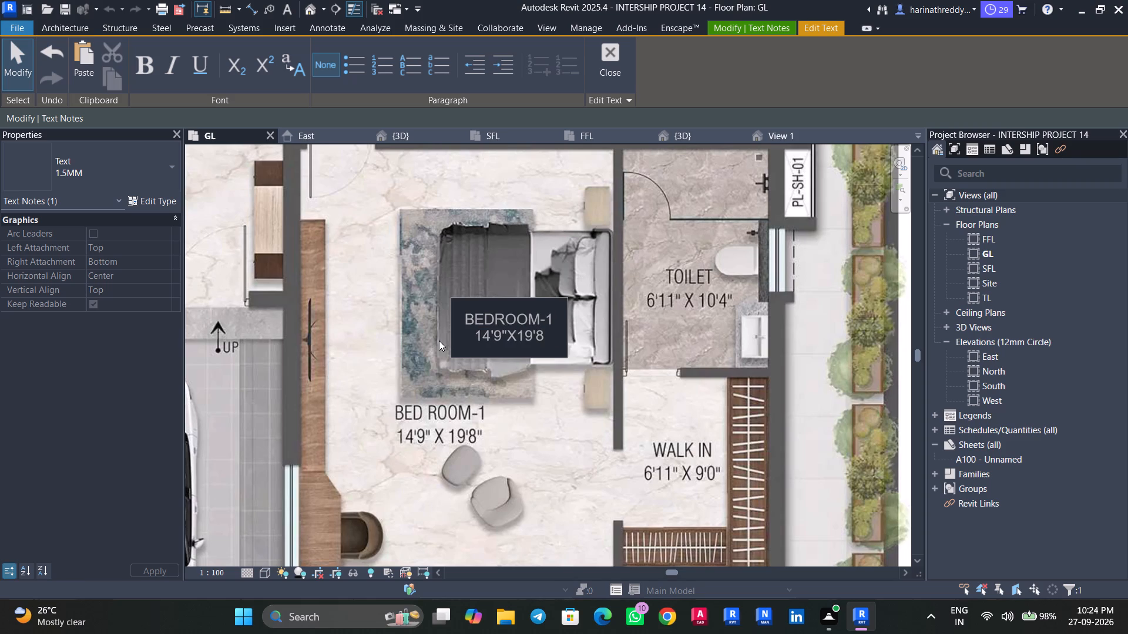
click(440, 374)
Move the BEDROOM-1 note down off the bed onto the printed BED ROOM-1 label.
scroll(483, 355, up, 4)
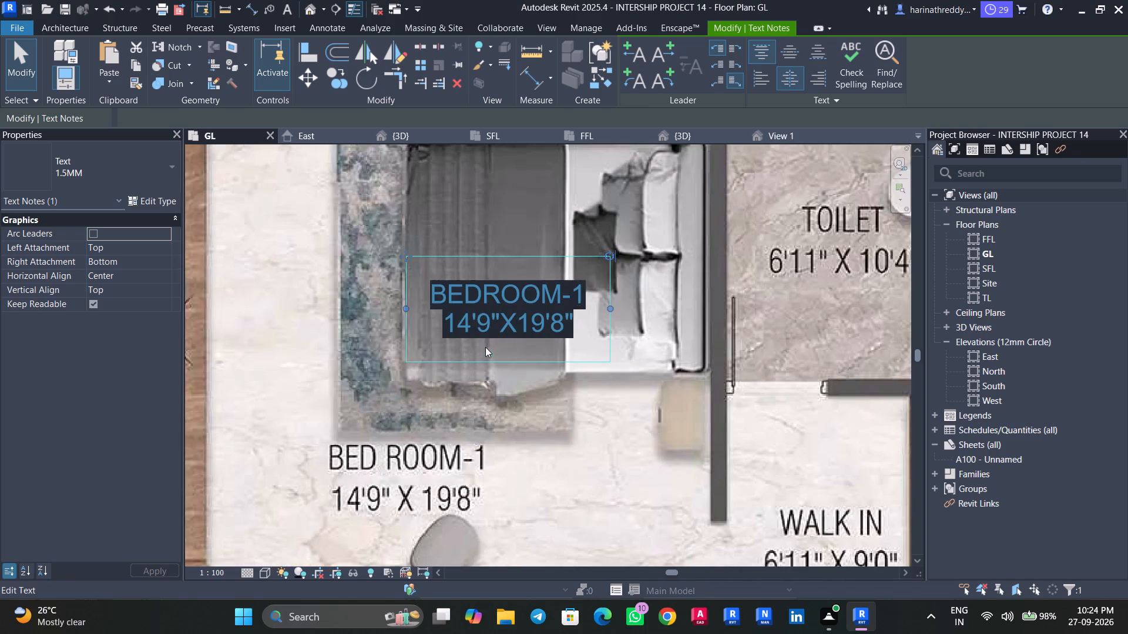
click(477, 337)
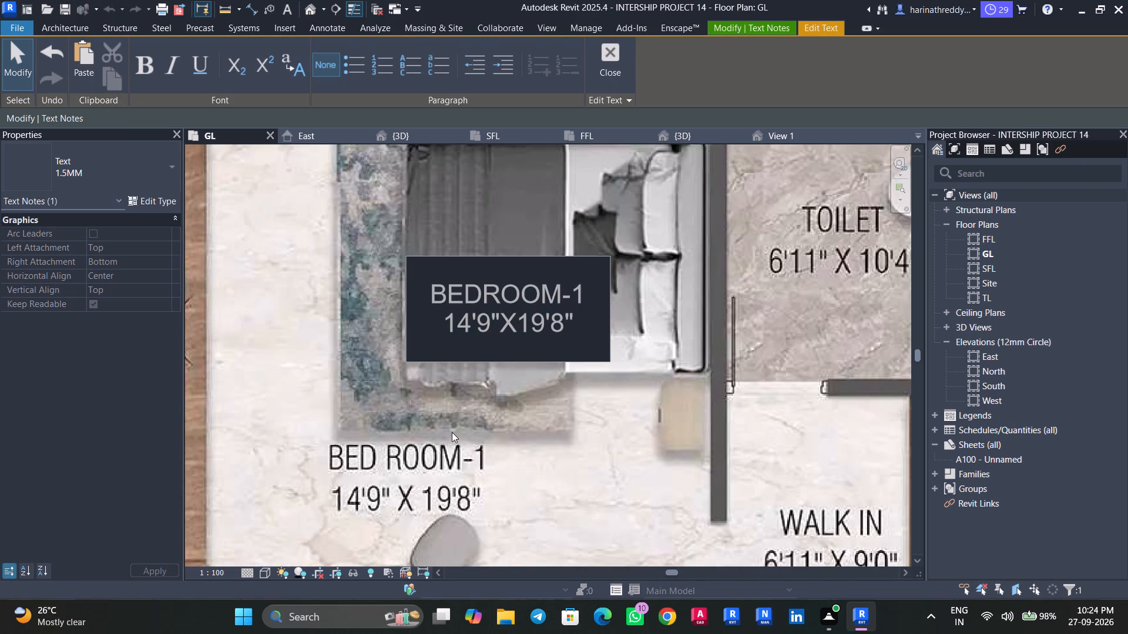
click(452, 432)
drag(407, 258, 333, 405)
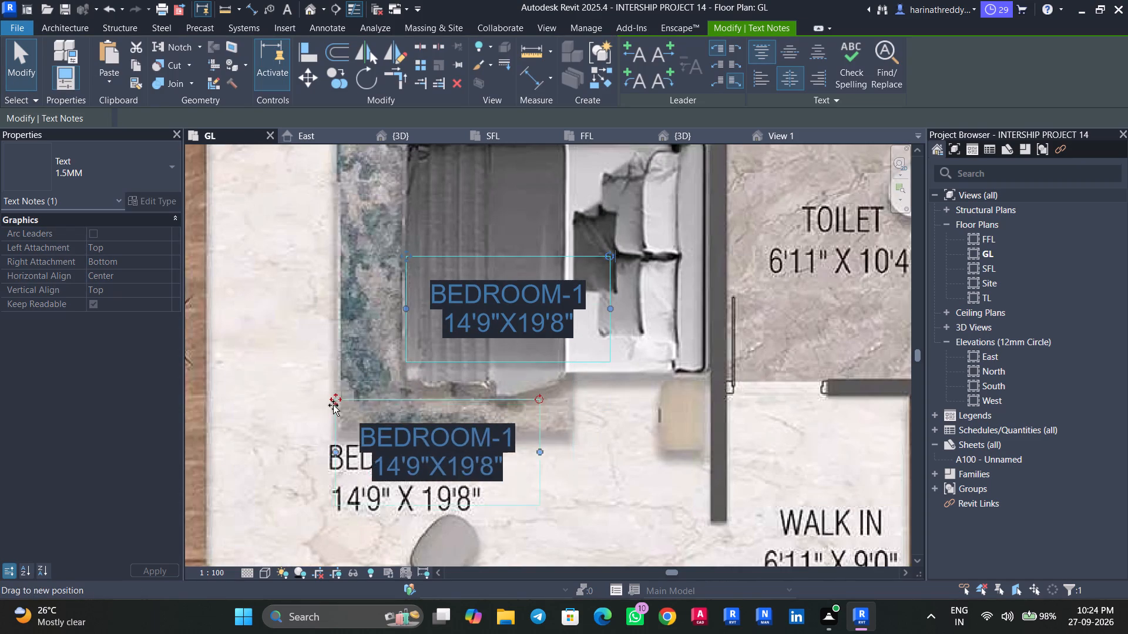
drag(333, 405, 310, 425)
Copy the BEDROOM-1 text note across into the walk-in area, above the printed WALK IN label.
scroll(471, 444, down, 4)
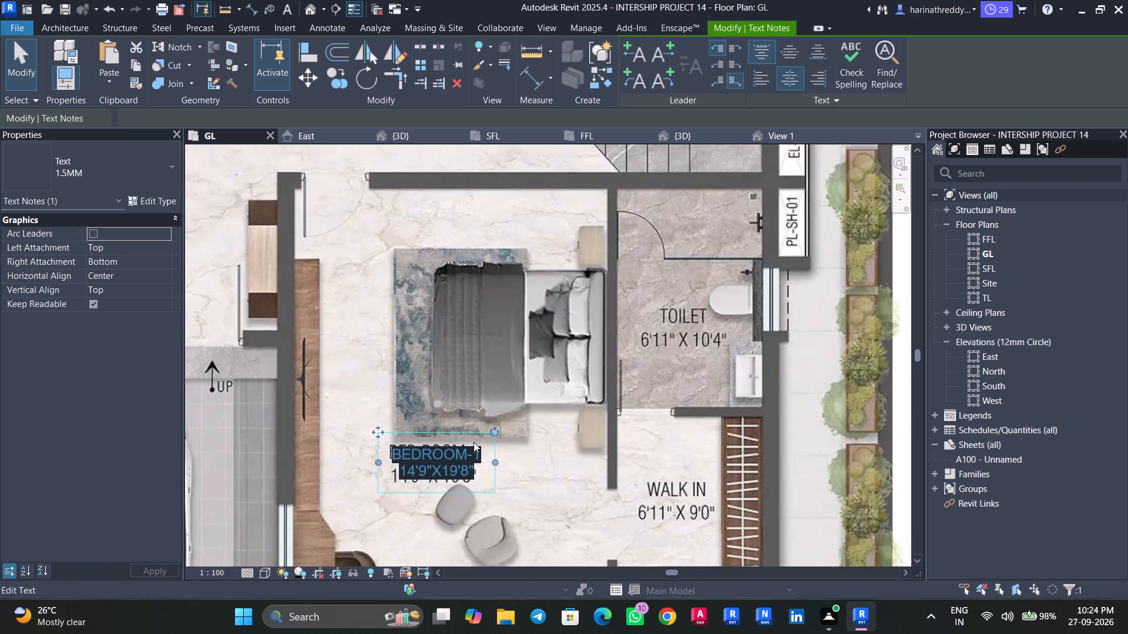
middle_drag(547, 462, 433, 381)
scroll(458, 385, down, 4)
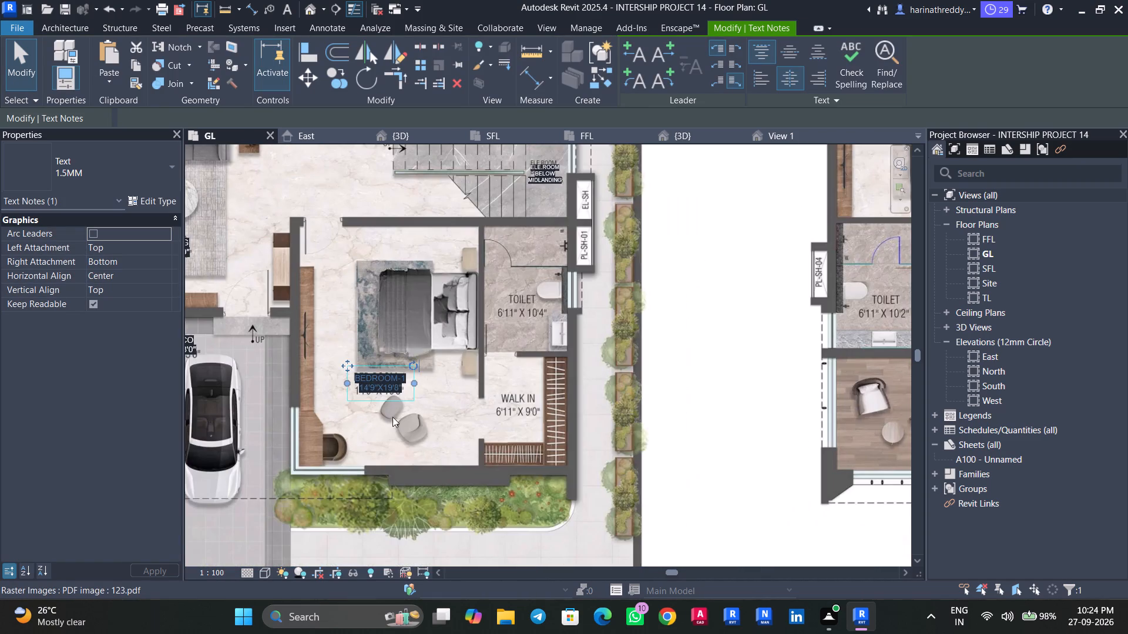
scroll(407, 420, up, 3)
ctrl+drag(372, 365, 576, 353)
scroll(581, 367, up, 4)
middle_drag(582, 365, 576, 349)
scroll(576, 349, up, 4)
Change the copied note to two lines reading WALK IN and 6'11"X9'0", and place it over the printed walk-in label.
click(667, 282)
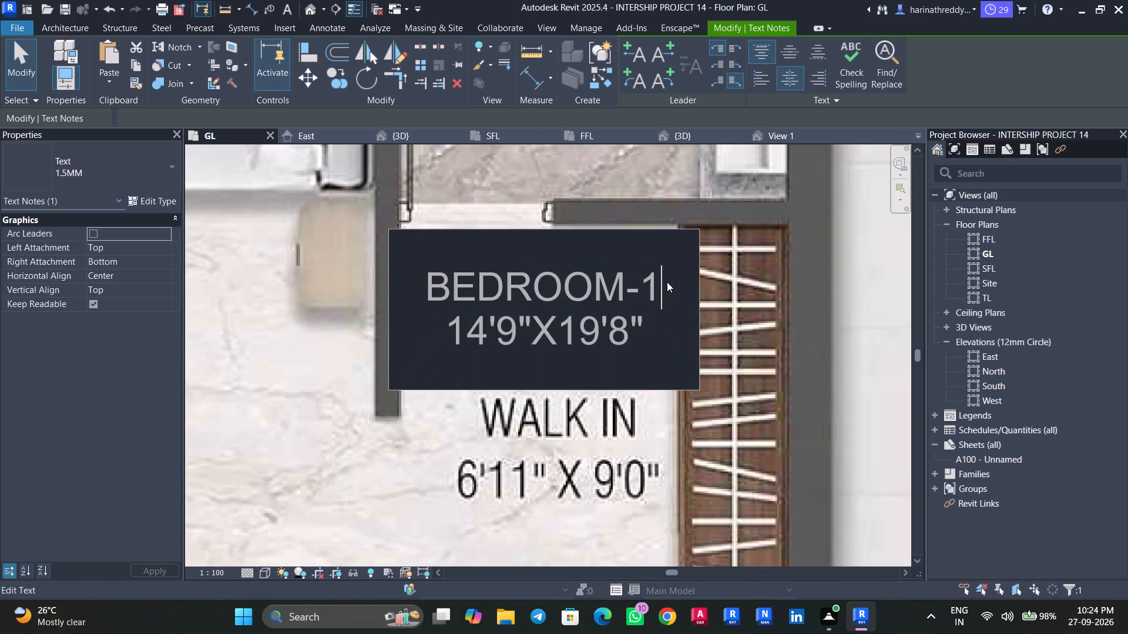
drag(666, 284, 430, 285)
text(WALKIN)
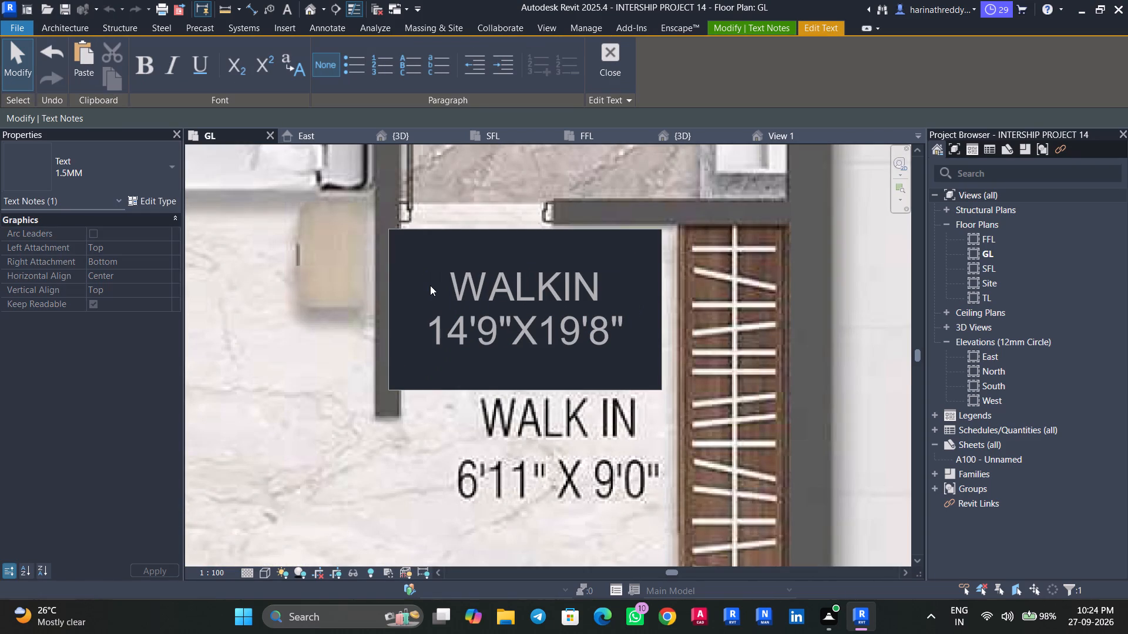
key(Left)
key(Left)
key(space)
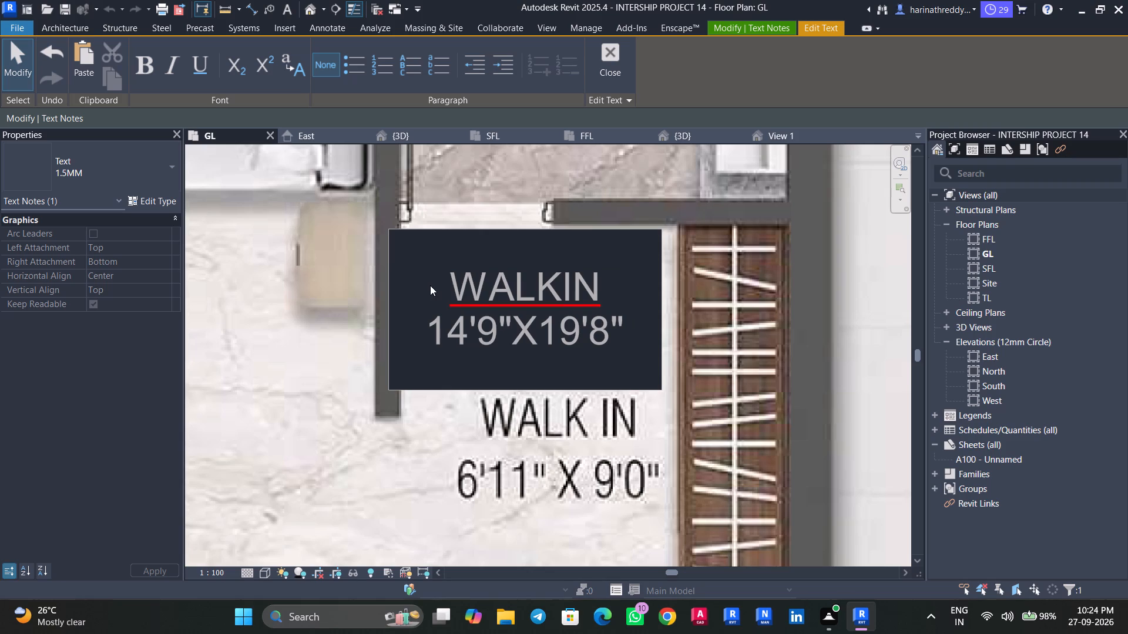
drag(633, 332, 343, 332)
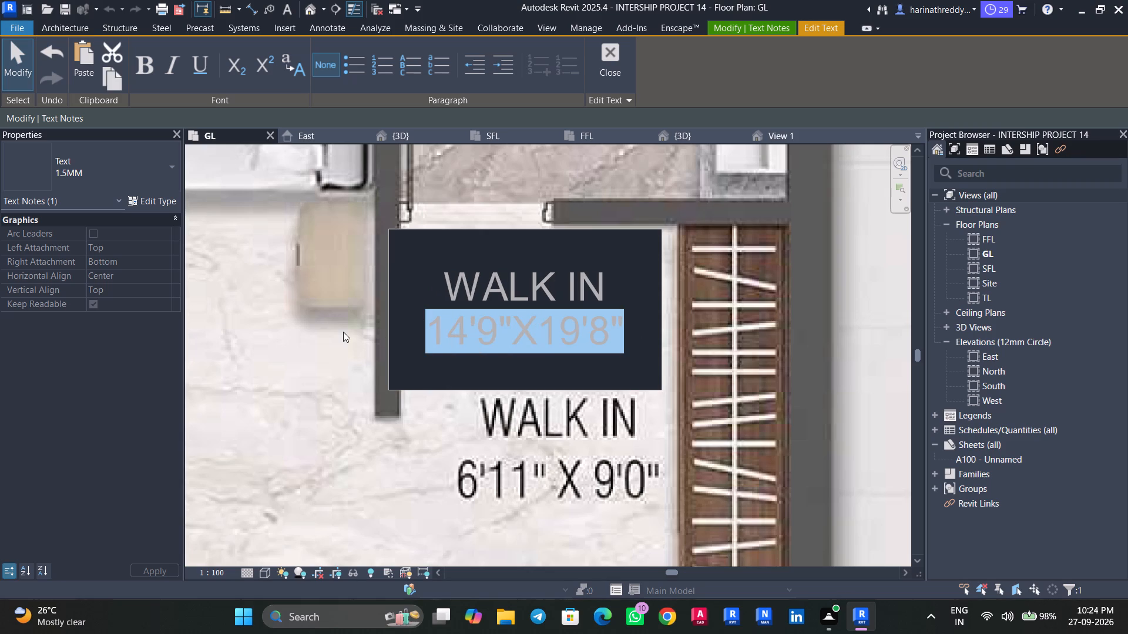
drag(343, 332, 343, 332)
text(6'11")
text(X9'0")
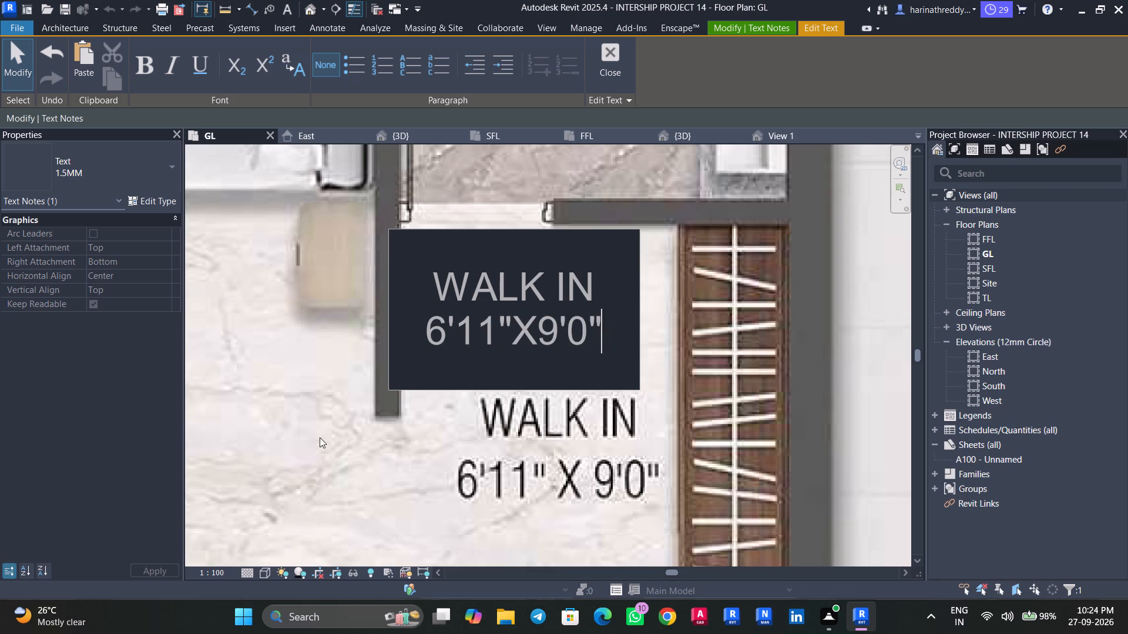
click(428, 464)
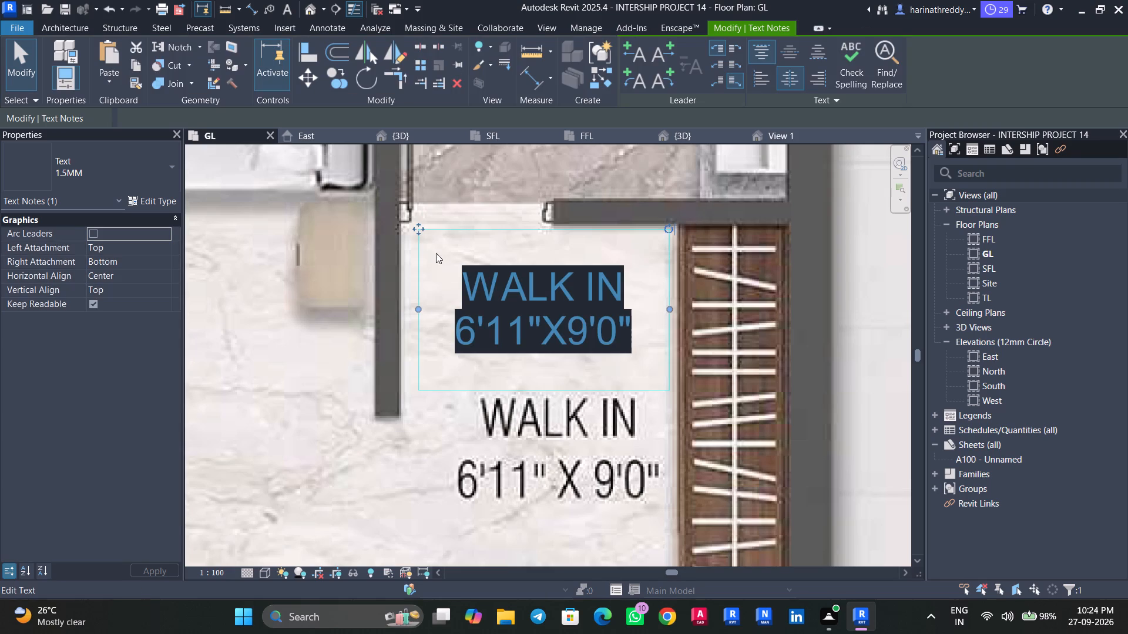
drag(418, 230, 439, 372)
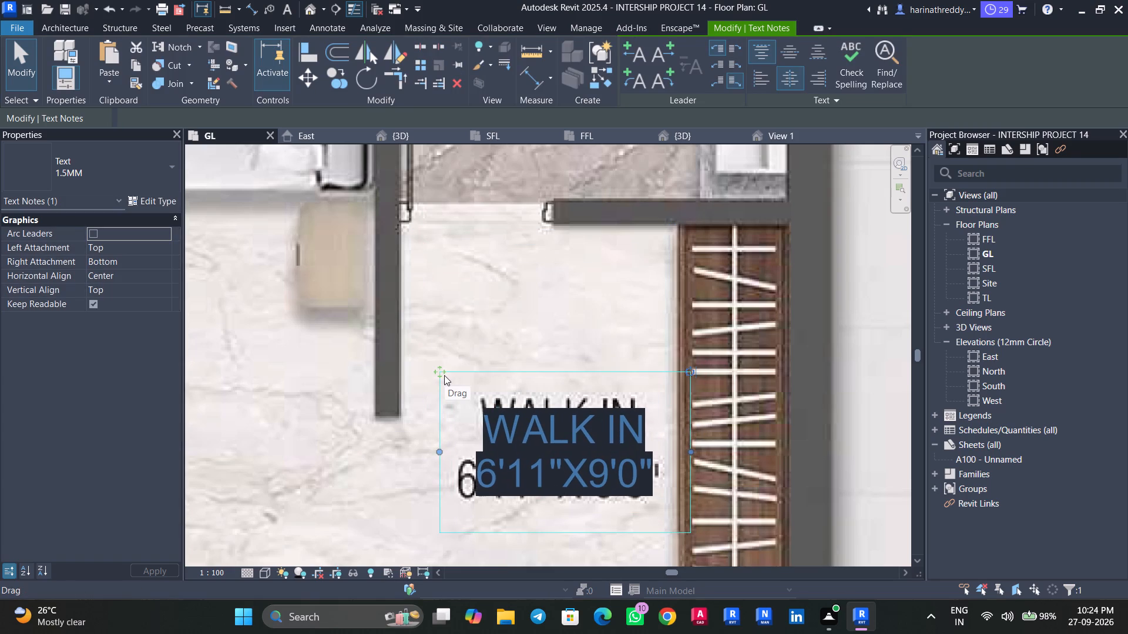
Copy the WALK IN text note up into the toilet beside bedroom 1, below the printed TOILET label.
scroll(448, 377, down, 4)
middle_drag(468, 339, 473, 506)
scroll(479, 480, down, 2)
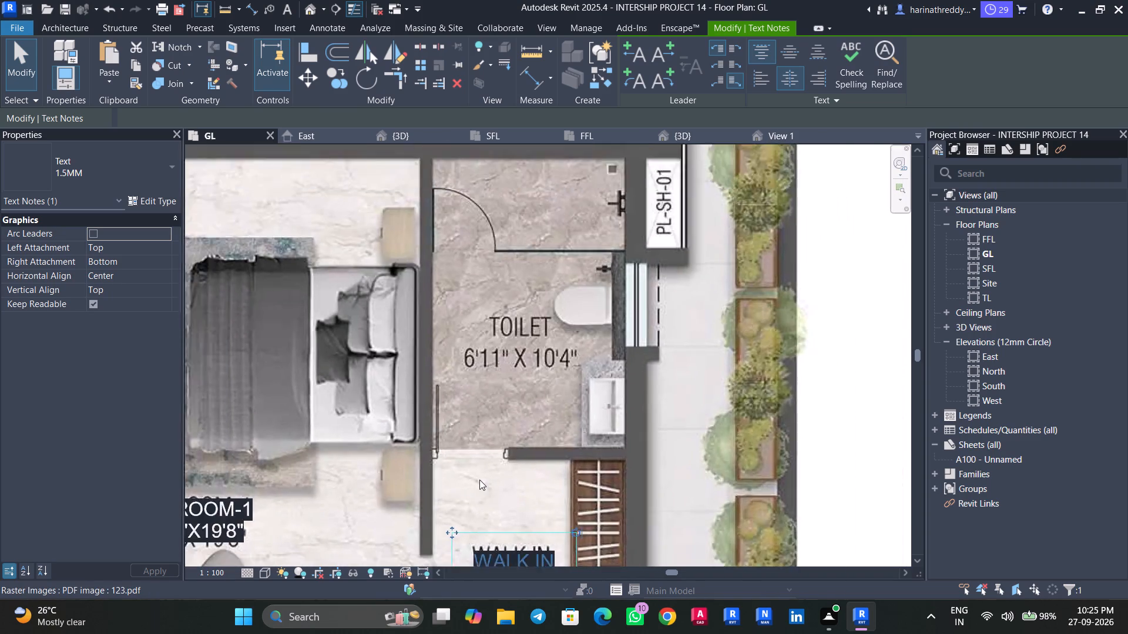
scroll(479, 480, down, 6)
ctrl+drag(495, 518, 508, 464)
scroll(508, 464, up, 8)
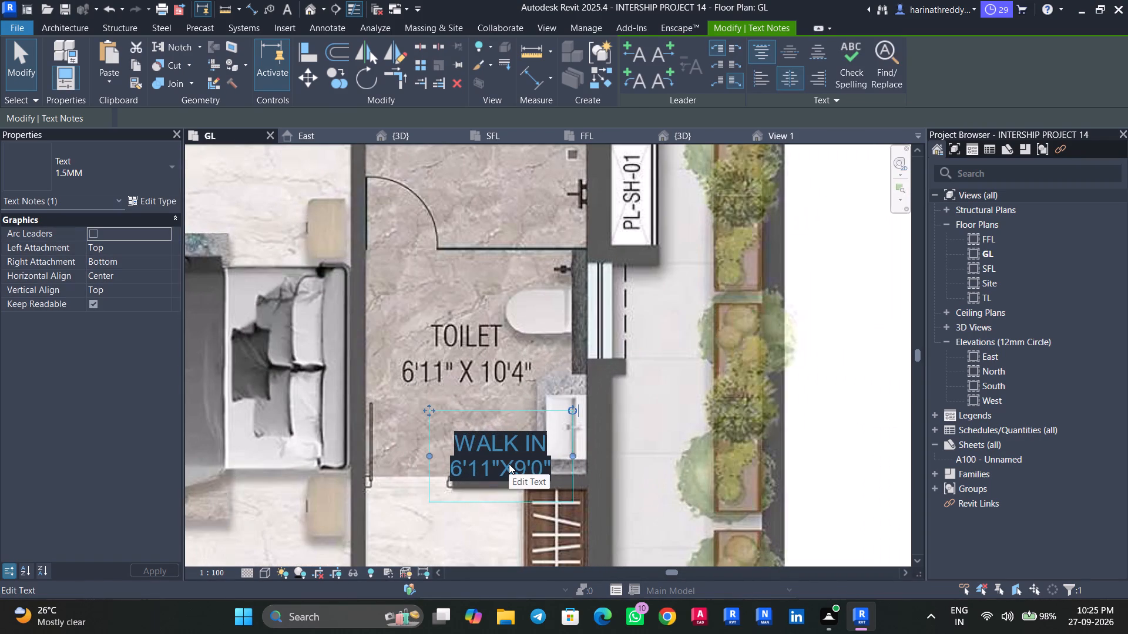
Change the copied note in the toilet to two lines reading TOILET and 6'11"X10'4".
scroll(509, 464, up, 3)
click(570, 428)
drag(571, 428, 555, 428)
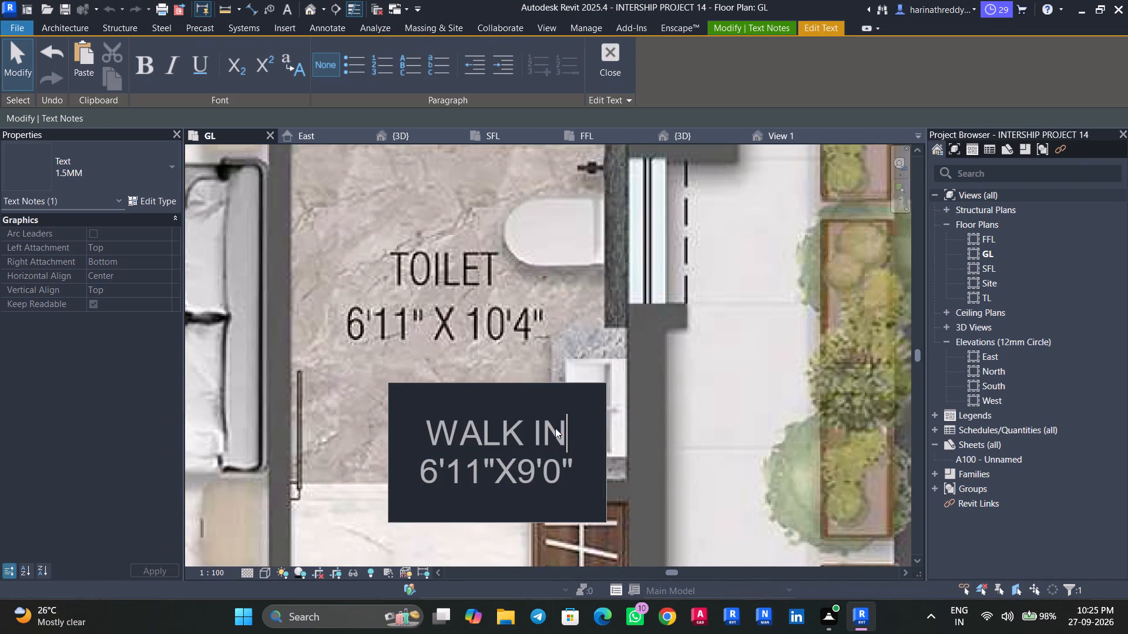
drag(555, 428, 412, 428)
text(TOILET)
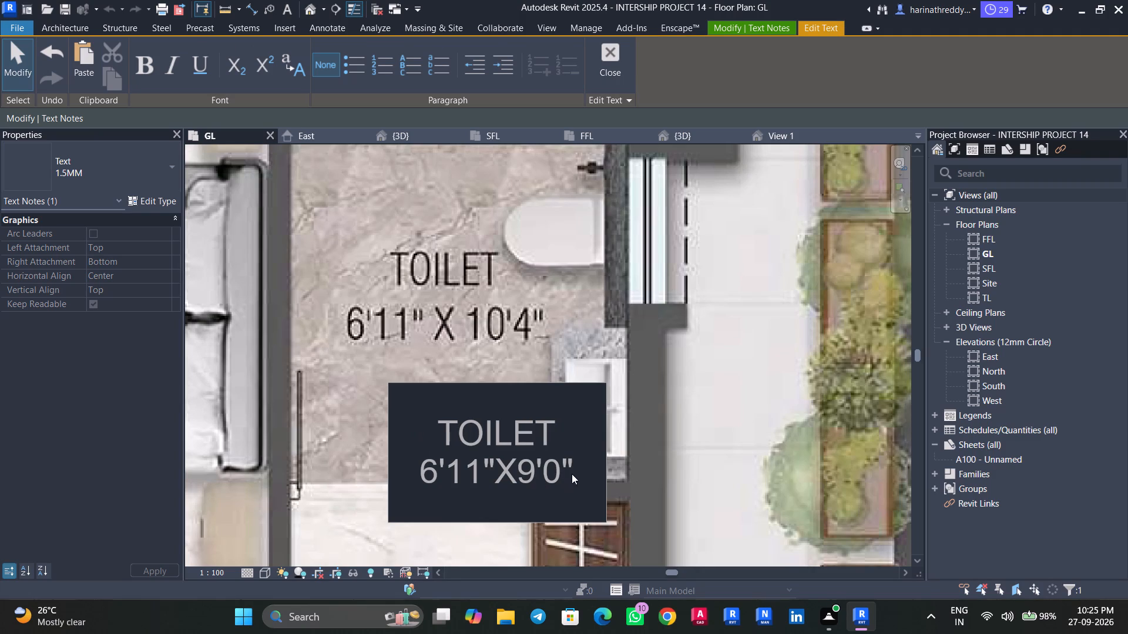
click(536, 474)
key(BackSpace)
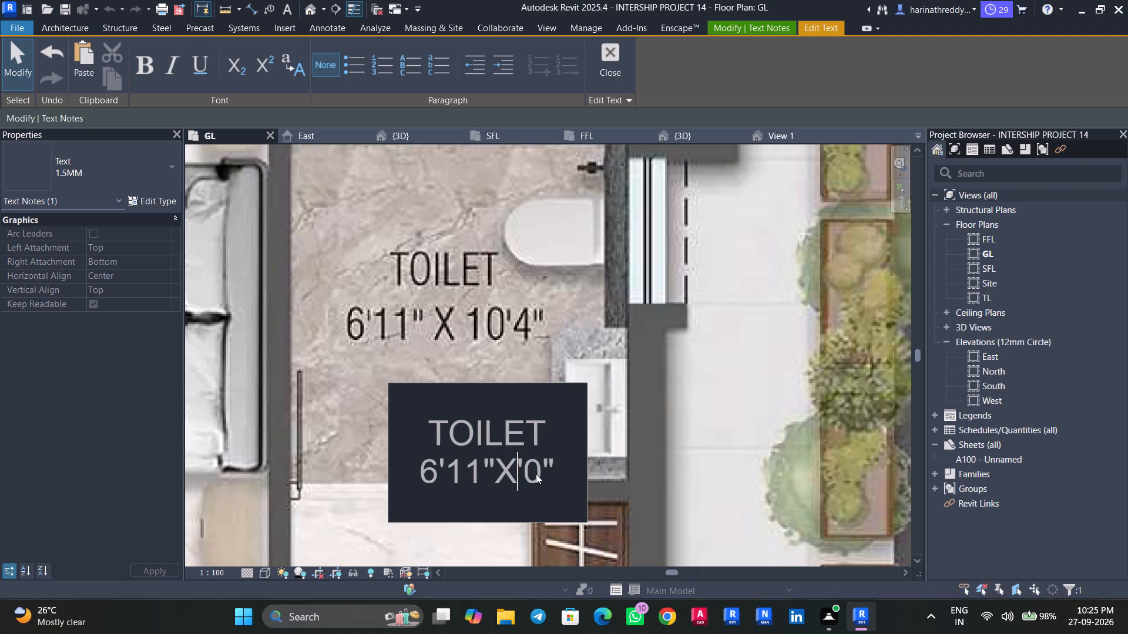
text(10)
click(576, 474)
key(BackSpace)
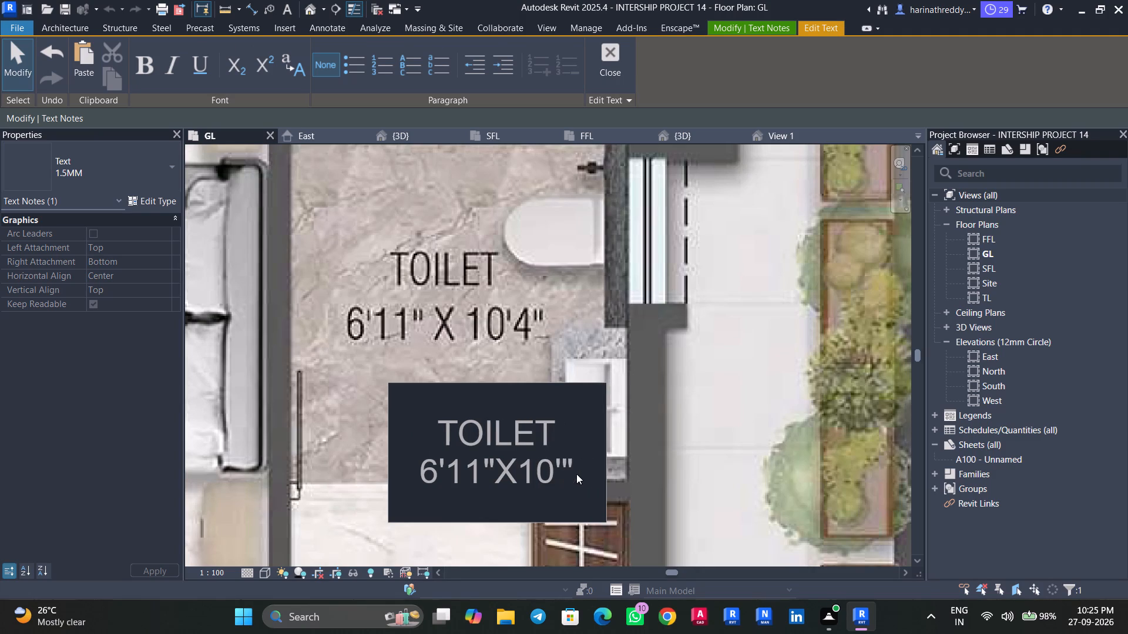
key(4)
click(649, 494)
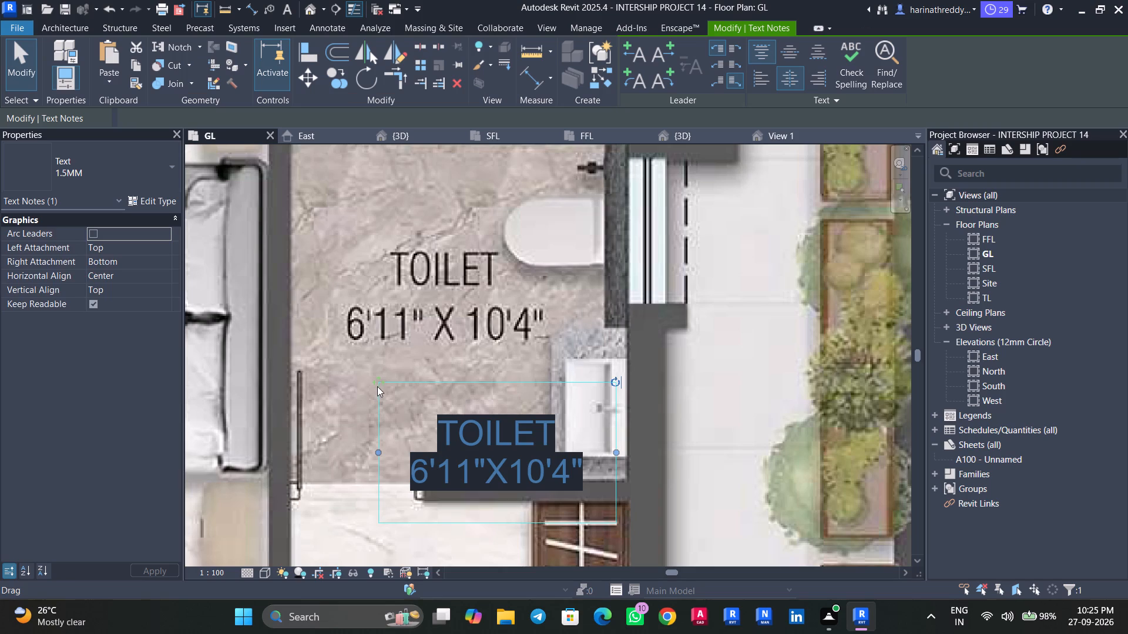
Move the TOILET note up over its printed label and deselect it.
drag(377, 383, 331, 225)
scroll(408, 362, down, 2)
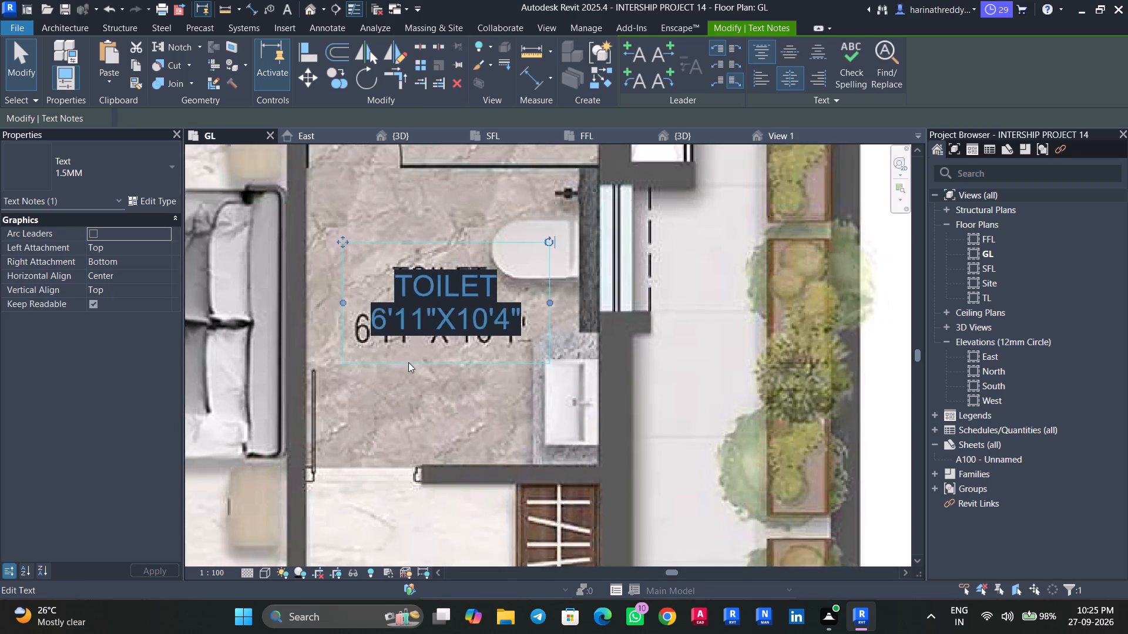
scroll(408, 362, down, 2)
middle_drag(408, 362, 427, 396)
scroll(428, 396, down, 4)
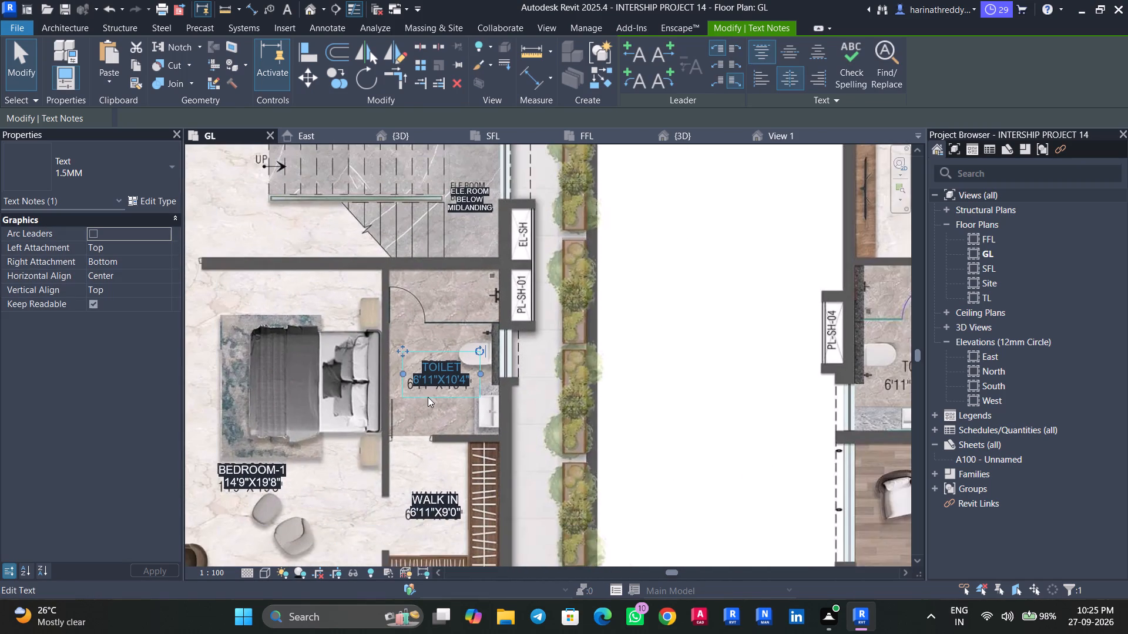
middle_drag(428, 397, 441, 445)
key(Escape)
key(Escape)
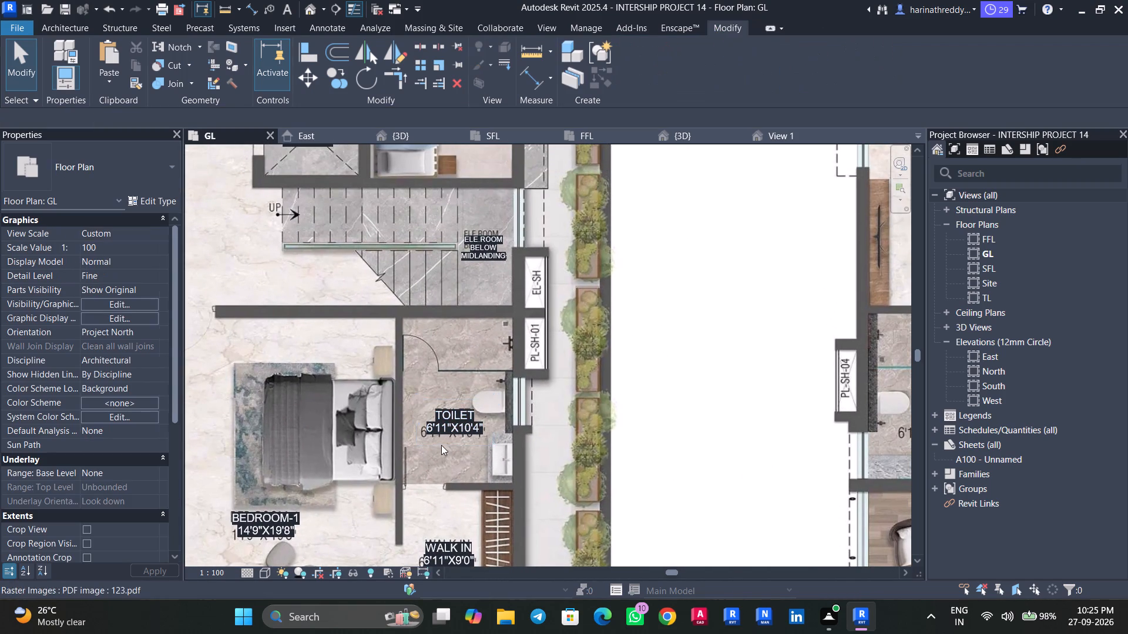
Copy the LIVING ROOM text note onto the deck, beside the upper tree and above the printed DECK label.
scroll(441, 445, down, 5)
middle_drag(461, 483, 481, 454)
middle_drag(461, 459, 523, 490)
middle_drag(484, 361, 510, 491)
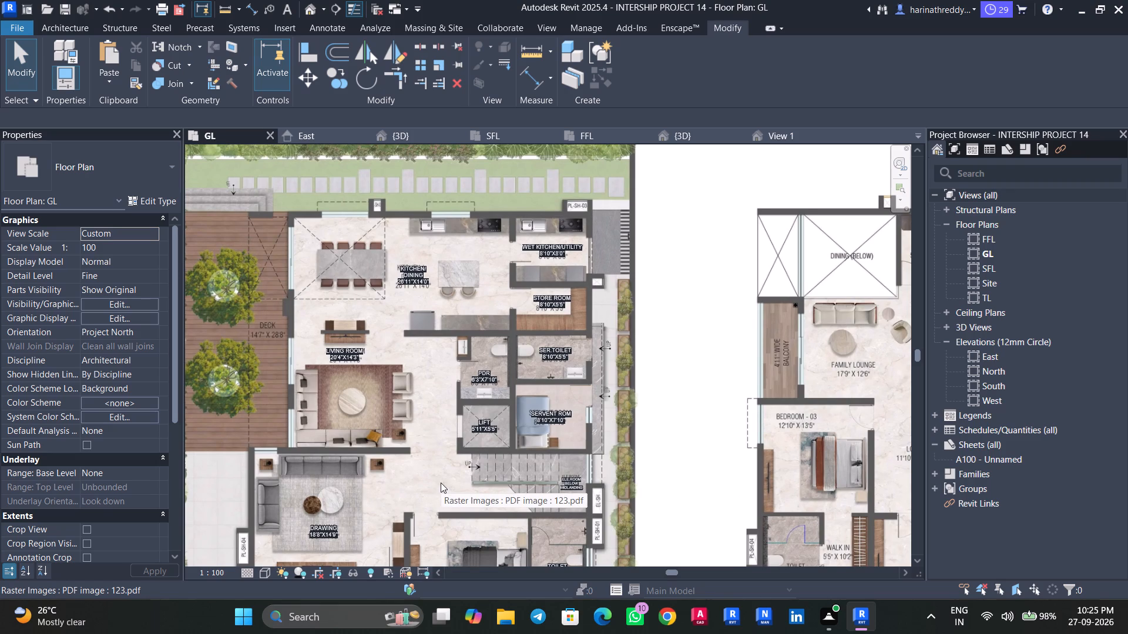
middle_drag(441, 483, 513, 413)
scroll(352, 303, up, 2)
scroll(356, 304, down, 1)
scroll(357, 304, up, 3)
middle_drag(362, 302, 468, 450)
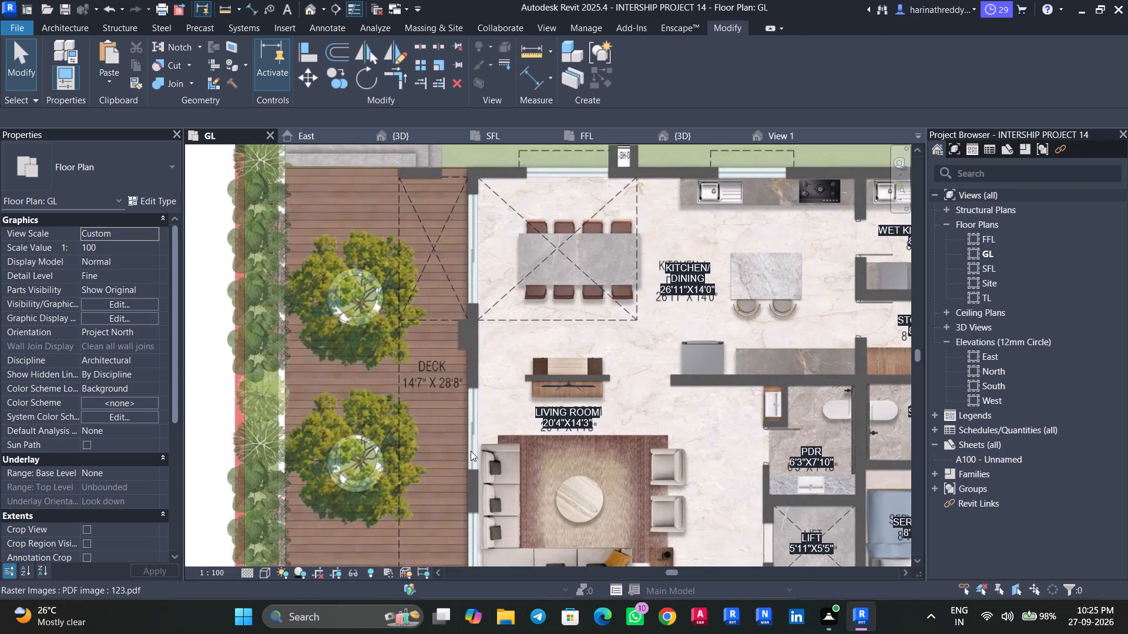
middle_drag(501, 446, 546, 484)
key(Tab)
click(599, 459)
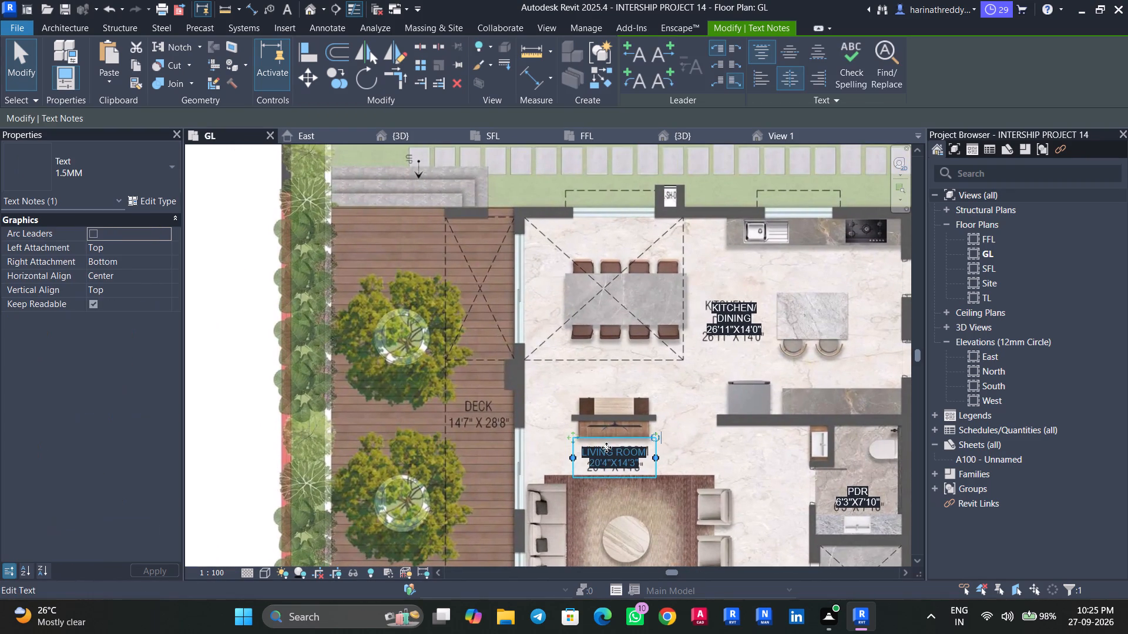
ctrl+drag(606, 447, 471, 341)
scroll(464, 362, up, 4)
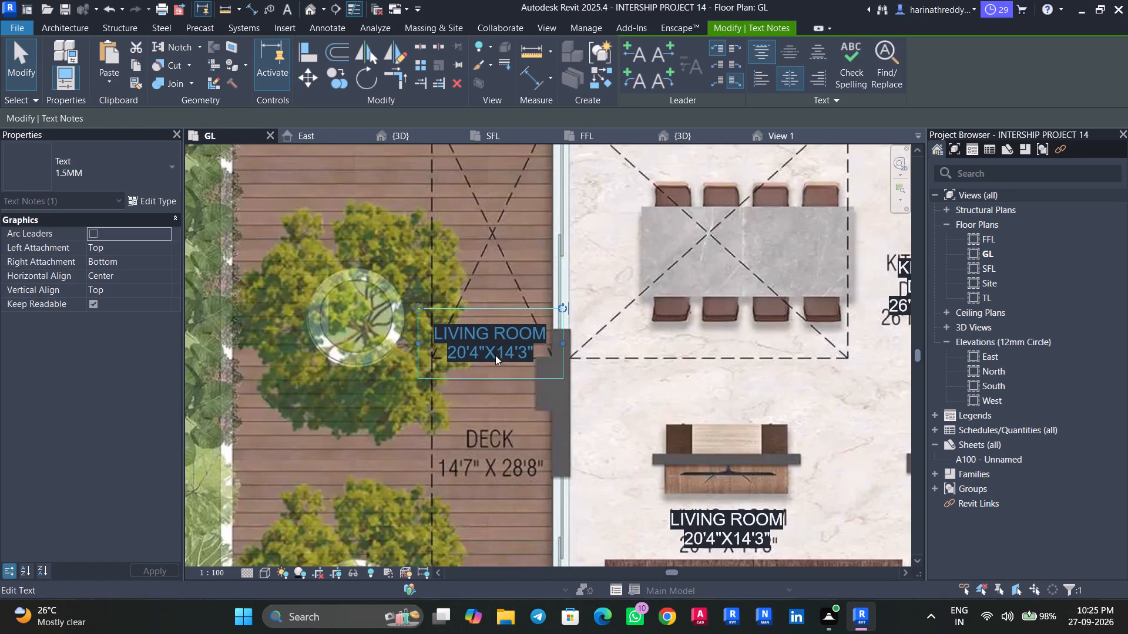
Change the copied note on the deck to two lines reading DECK and 14'7"X28'8".
click(545, 333)
drag(546, 333, 421, 335)
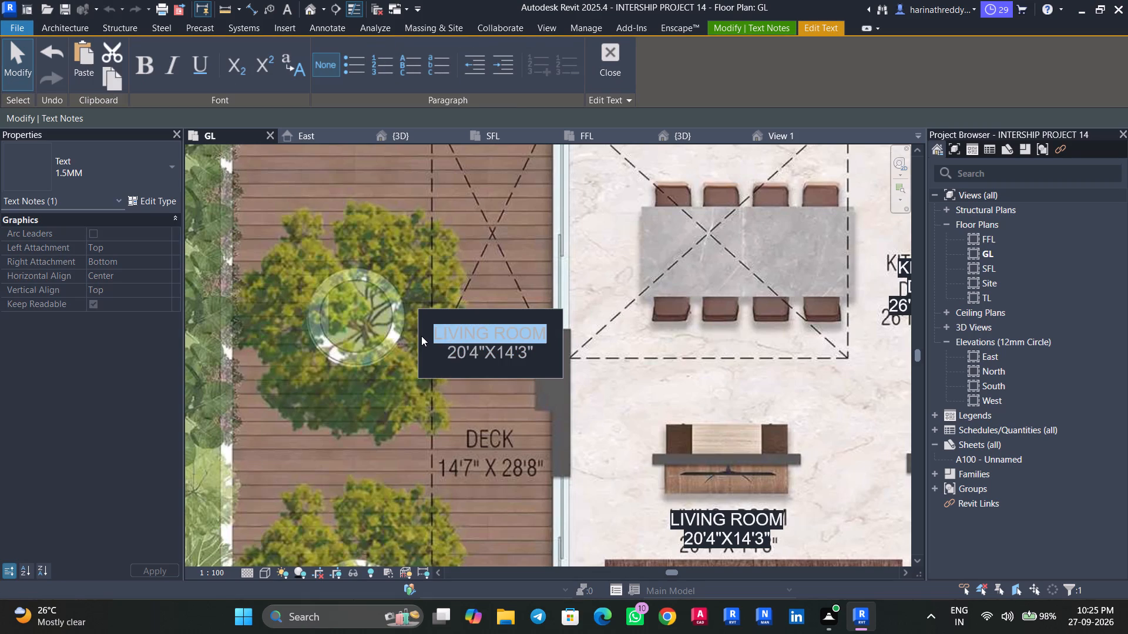
text(DECK)
drag(522, 353, 425, 353)
text(14'7")
key(x)
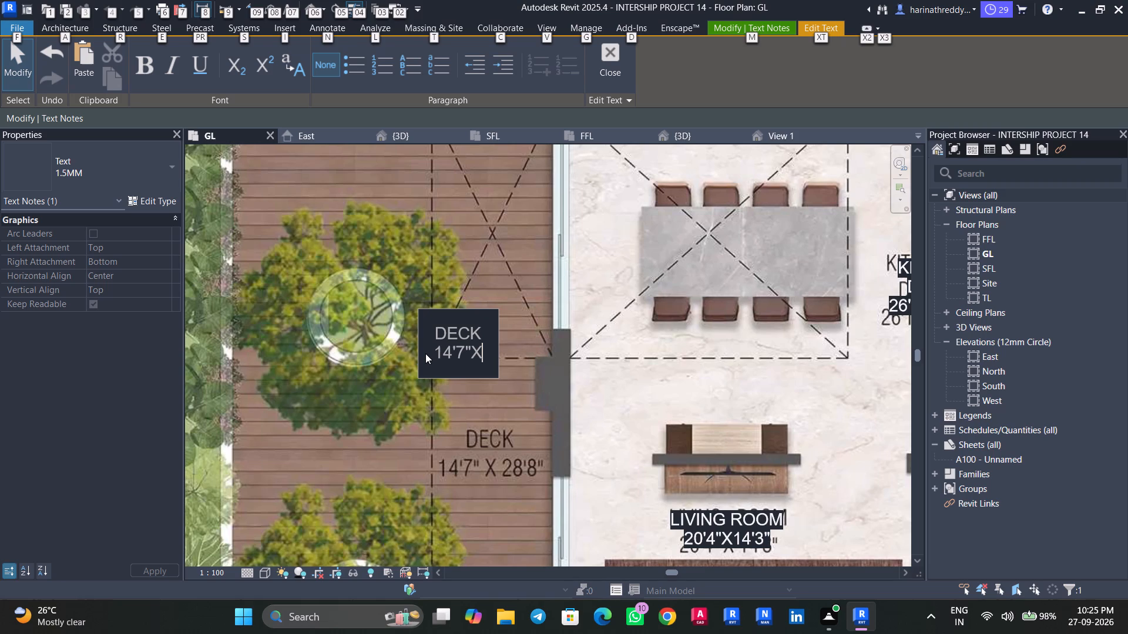
text(28'8")
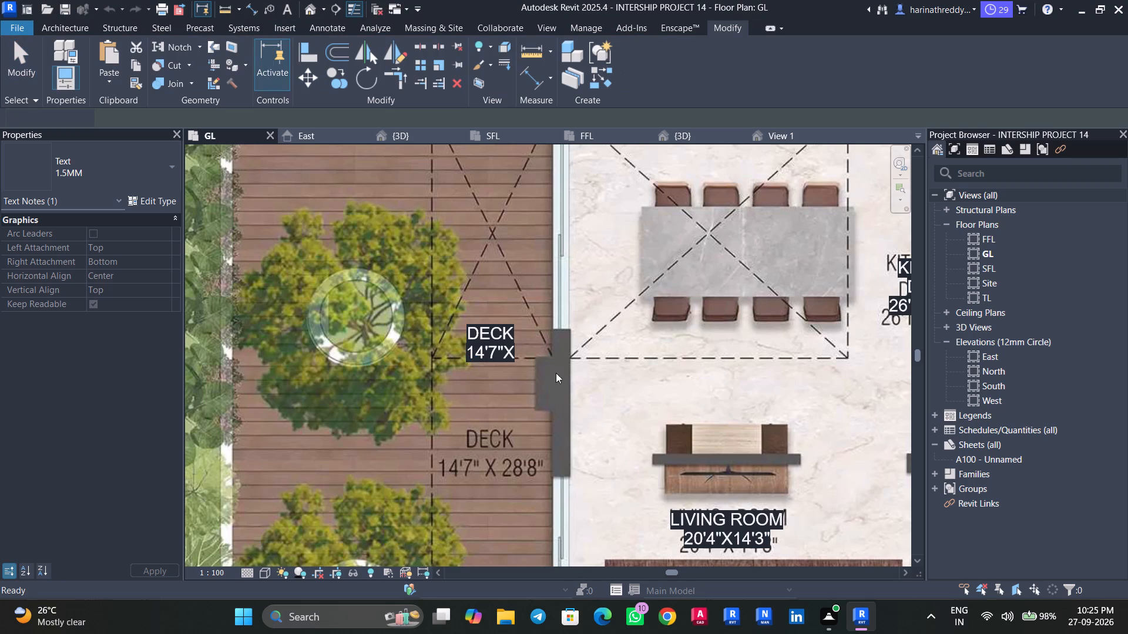
key(Tab)
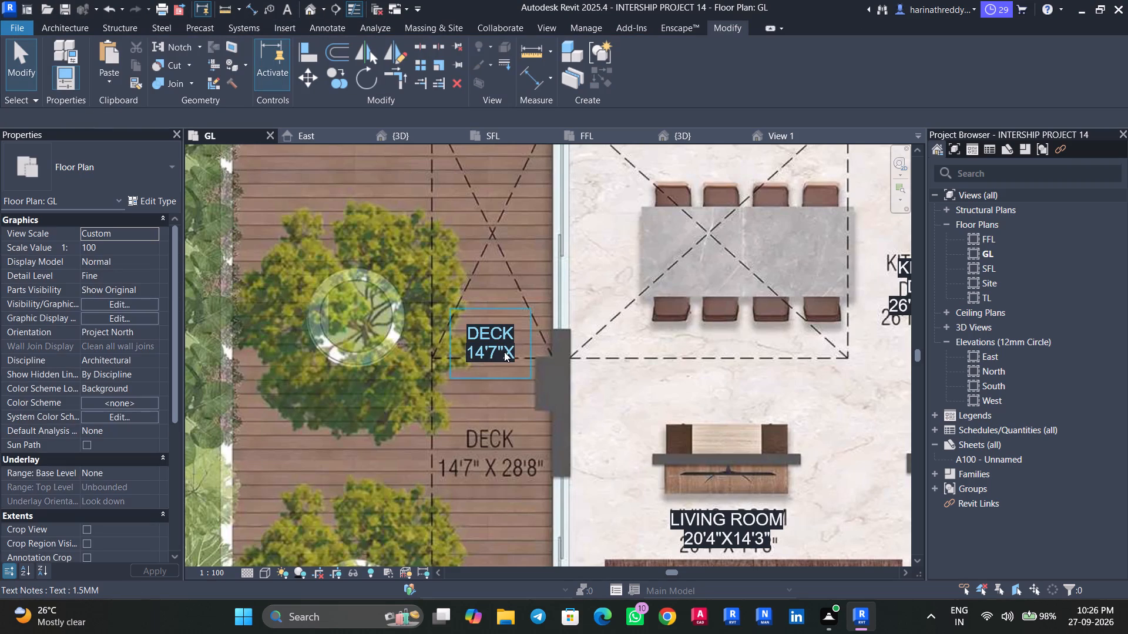
click(504, 352)
click(512, 353)
text(28)
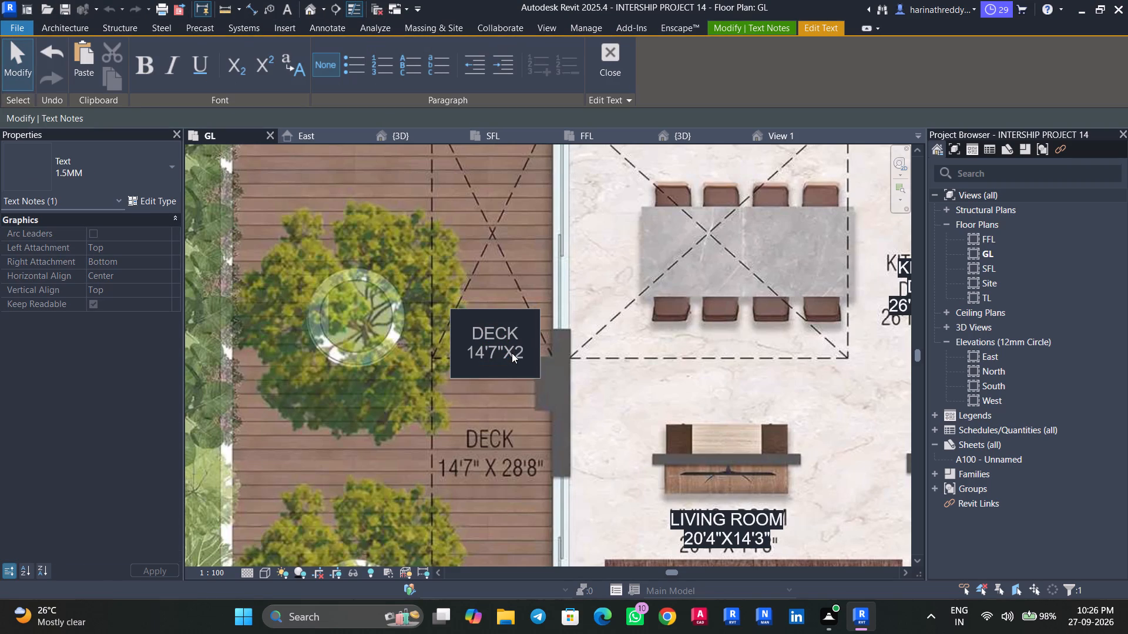
text('8")
click(512, 410)
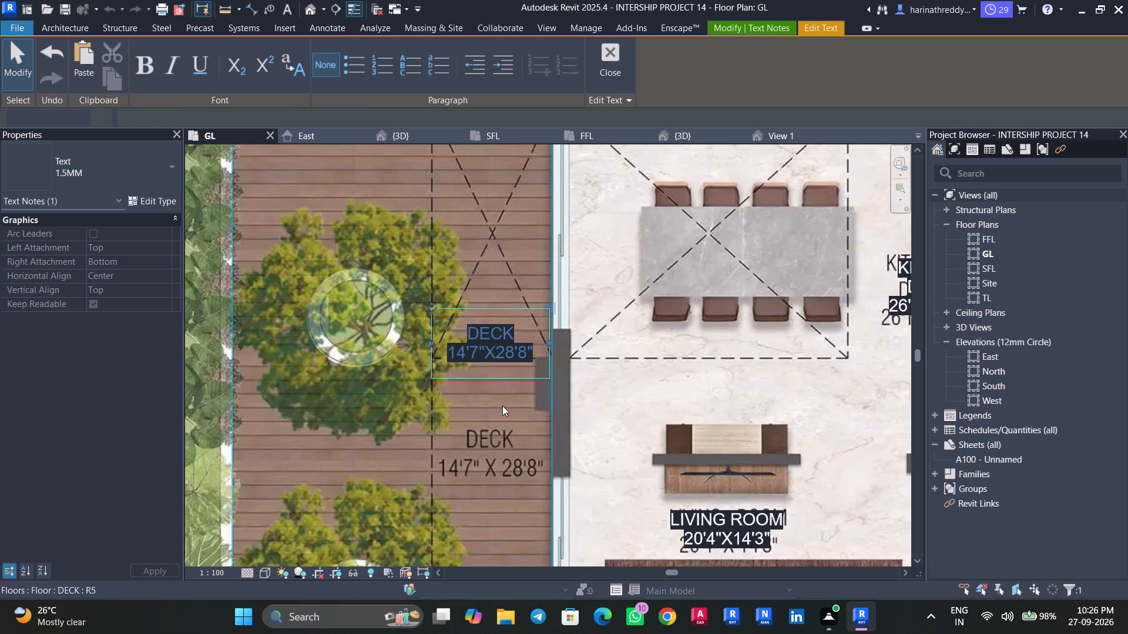
Move the DECK note down over its printed label and deselect it.
drag(432, 312, 438, 429)
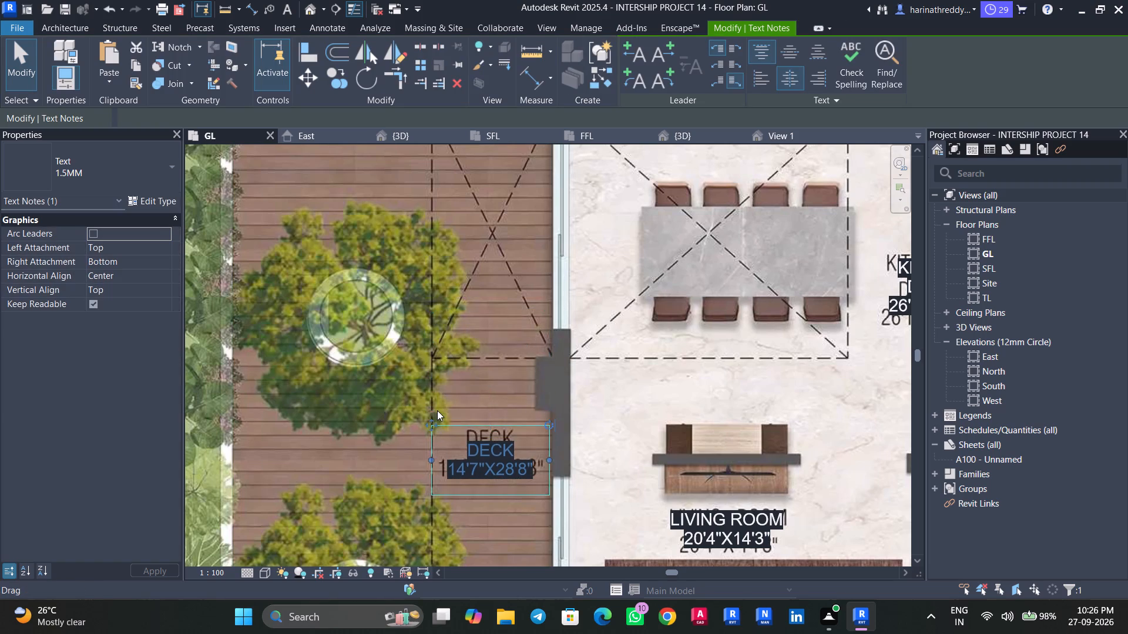
scroll(437, 410, down, 9)
middle_drag(482, 345, 479, 380)
middle_drag(518, 427, 506, 404)
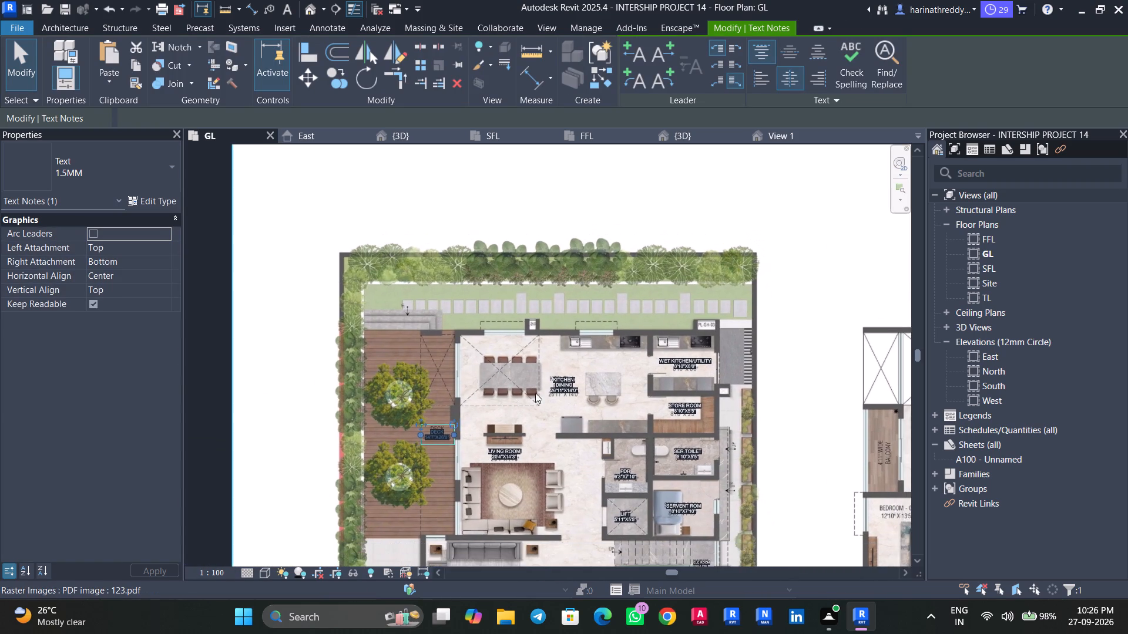
scroll(606, 372, up, 4)
middle_drag(606, 401, 496, 325)
key(Escape)
key(Escape)
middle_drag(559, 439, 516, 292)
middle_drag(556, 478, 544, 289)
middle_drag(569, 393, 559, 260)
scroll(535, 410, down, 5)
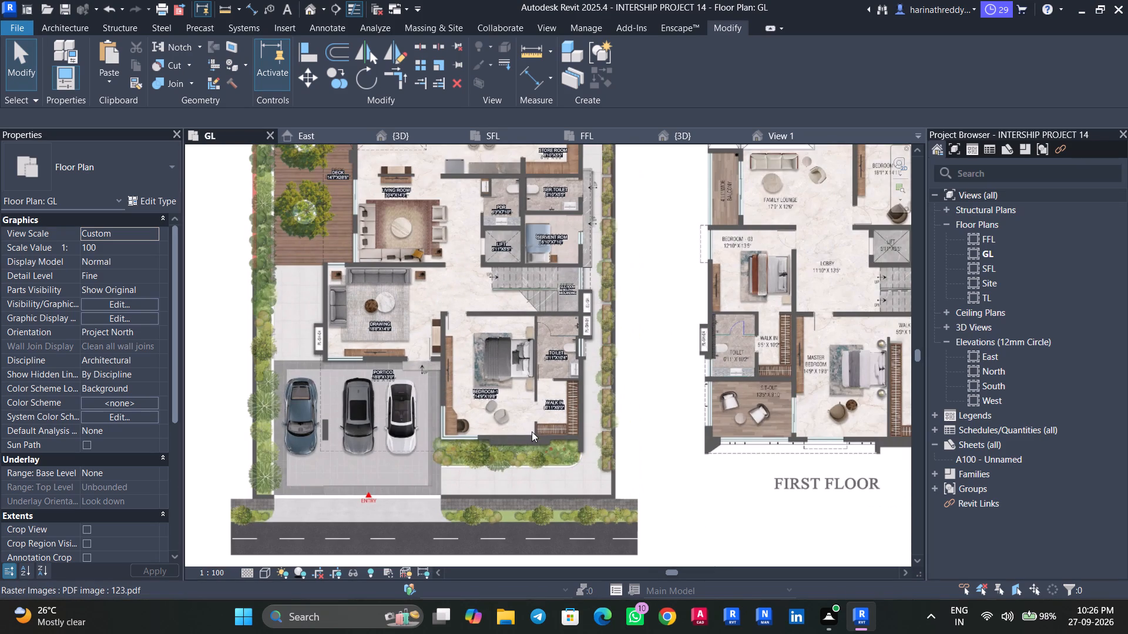
Copy the BEDROOM-1 text note to the portico's road-side edge, just above the red entry arrow.
middle_drag(509, 423, 576, 362)
scroll(553, 348, up, 2)
key(Tab)
click(553, 332)
ctrl+drag(550, 328, 510, 365)
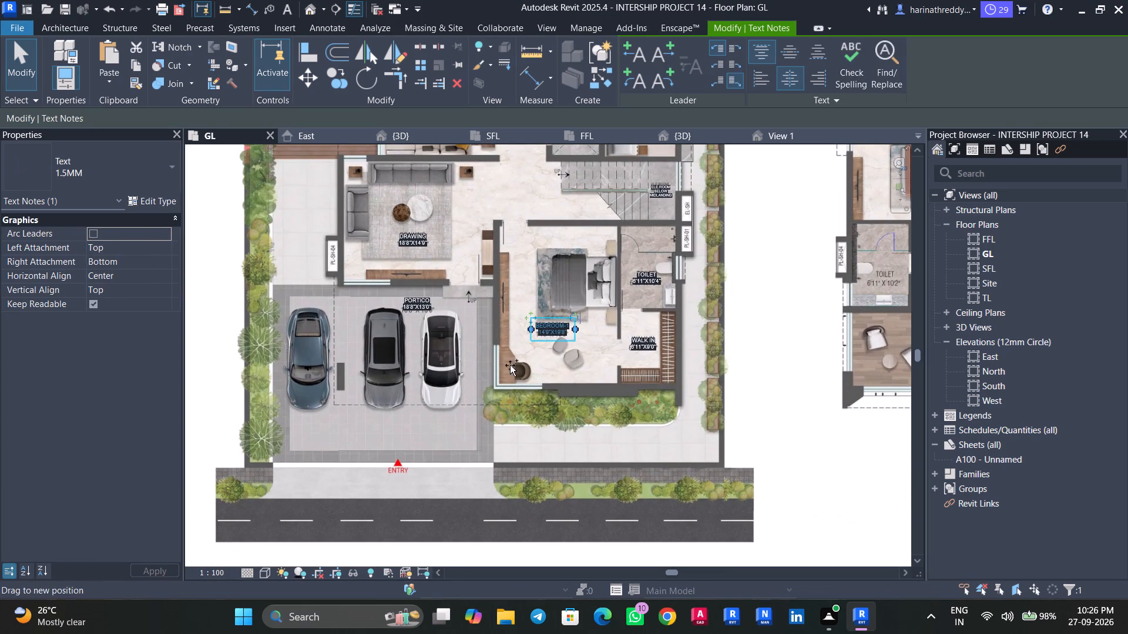
ctrl+drag(510, 365, 395, 449)
scroll(394, 455, up, 7)
middle_drag(401, 456, 437, 433)
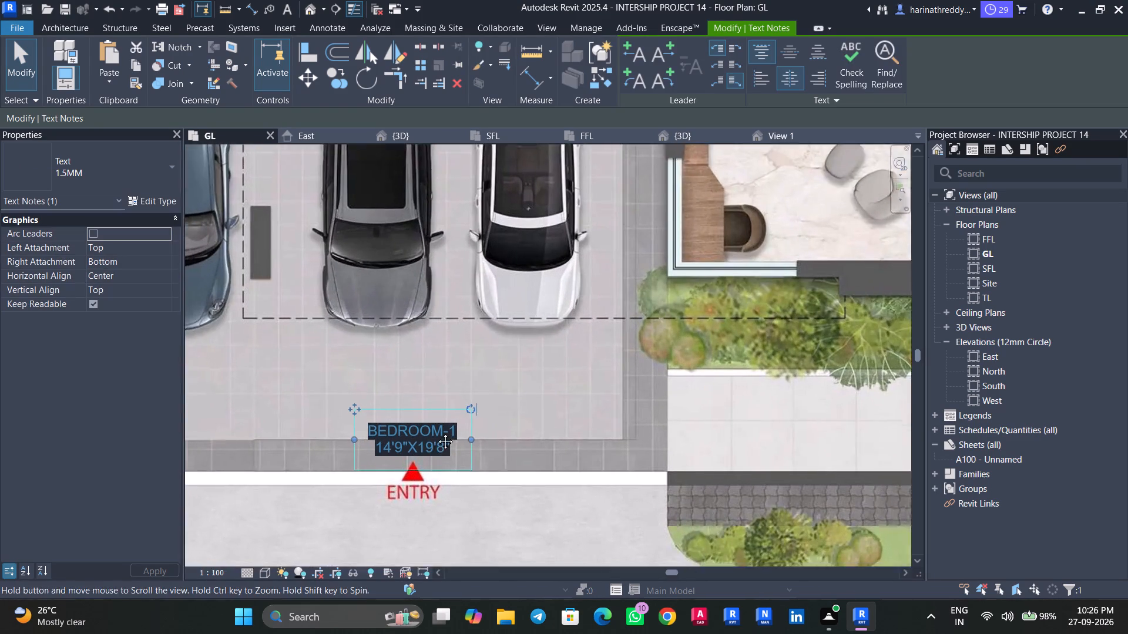
Change the copied note above the entry arrow to read ENTRY.
middle_drag(437, 433, 456, 414)
click(490, 411)
drag(497, 413, 398, 384)
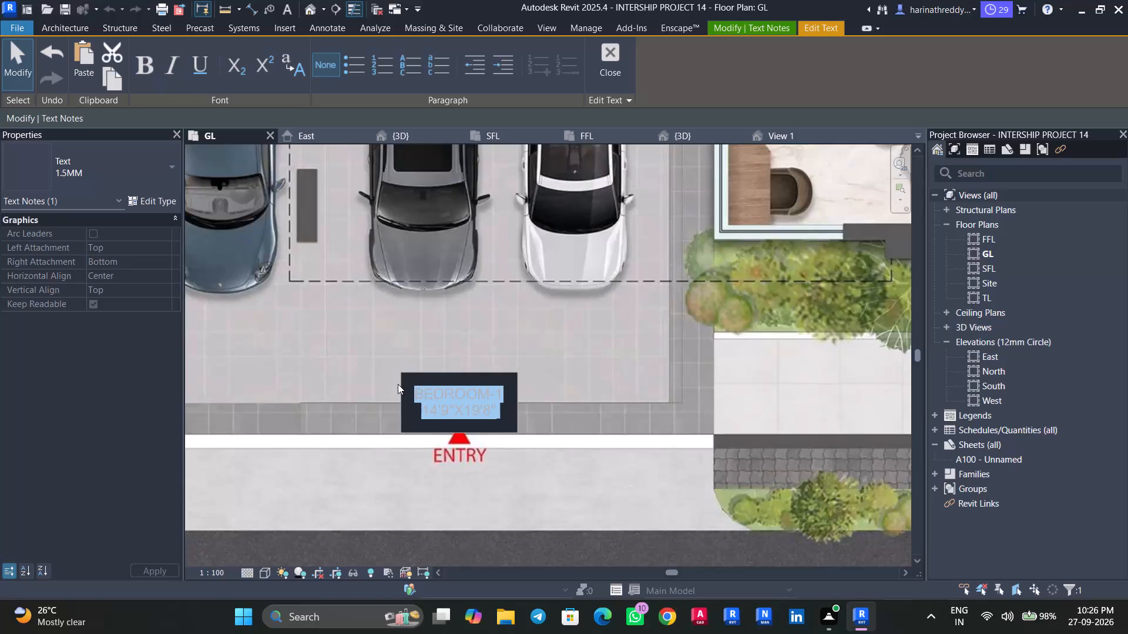
text(ENT)
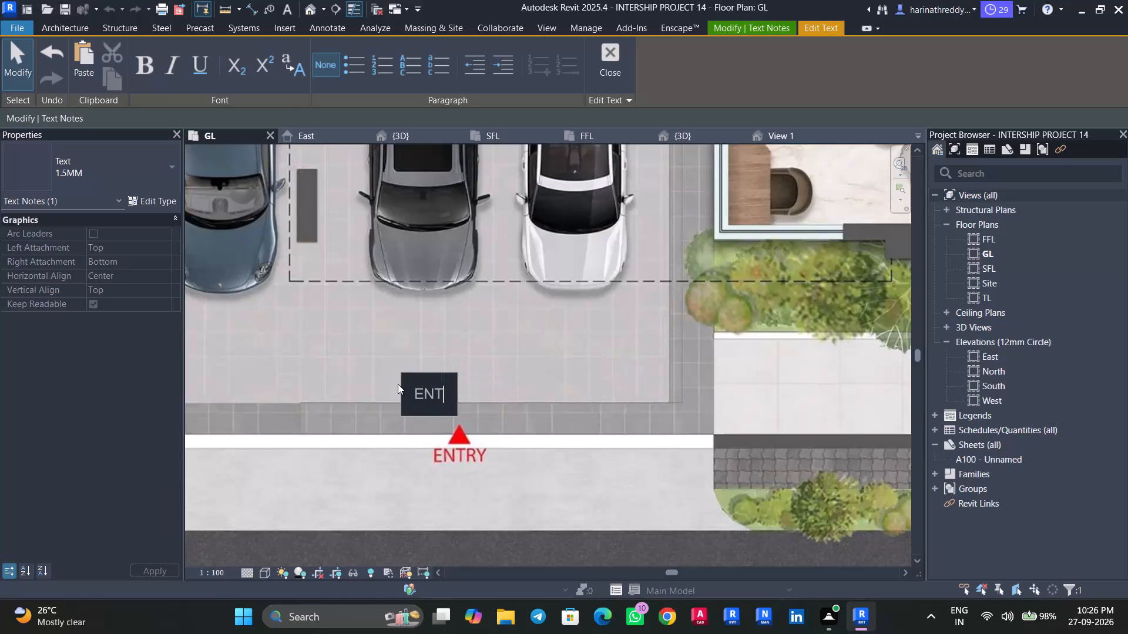
text(RY)
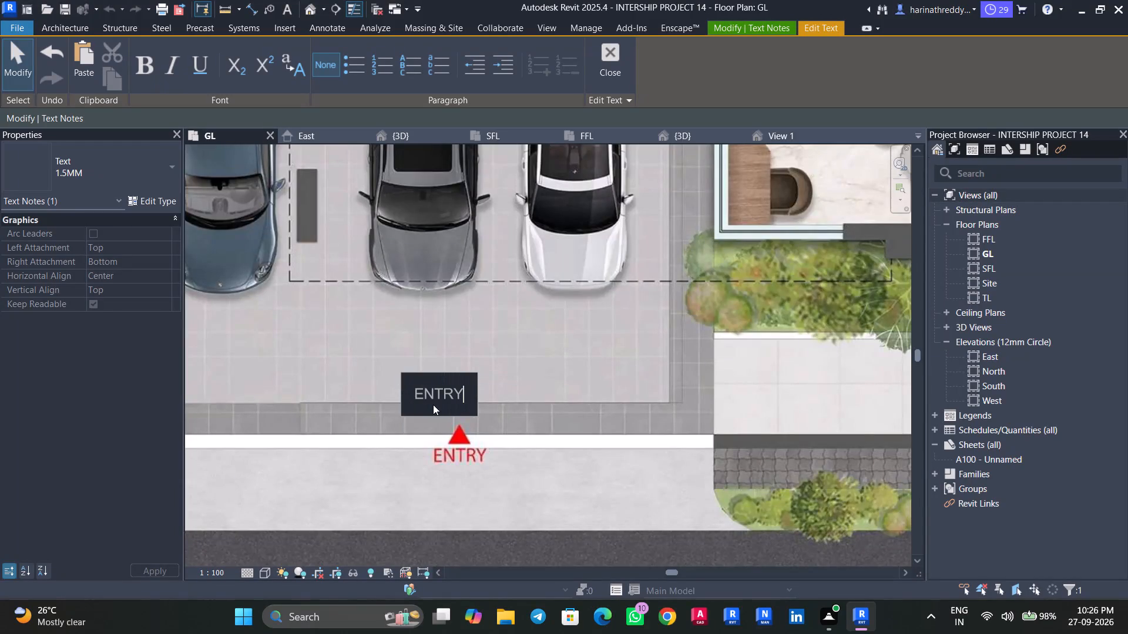
click(486, 422)
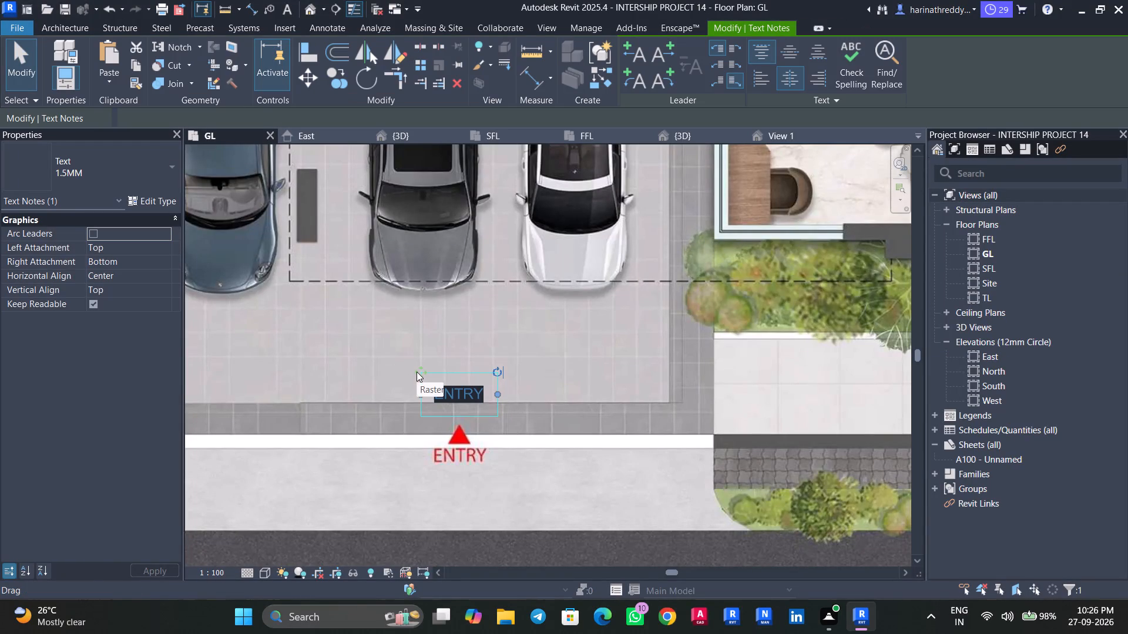
Move the ENTRY note down over the printed red ENTRY label and deselect it.
drag(417, 372, 422, 434)
scroll(418, 405, down, 8)
middle_drag(418, 382, 432, 472)
middle_drag(464, 343, 486, 443)
key(Escape)
key(Escape)
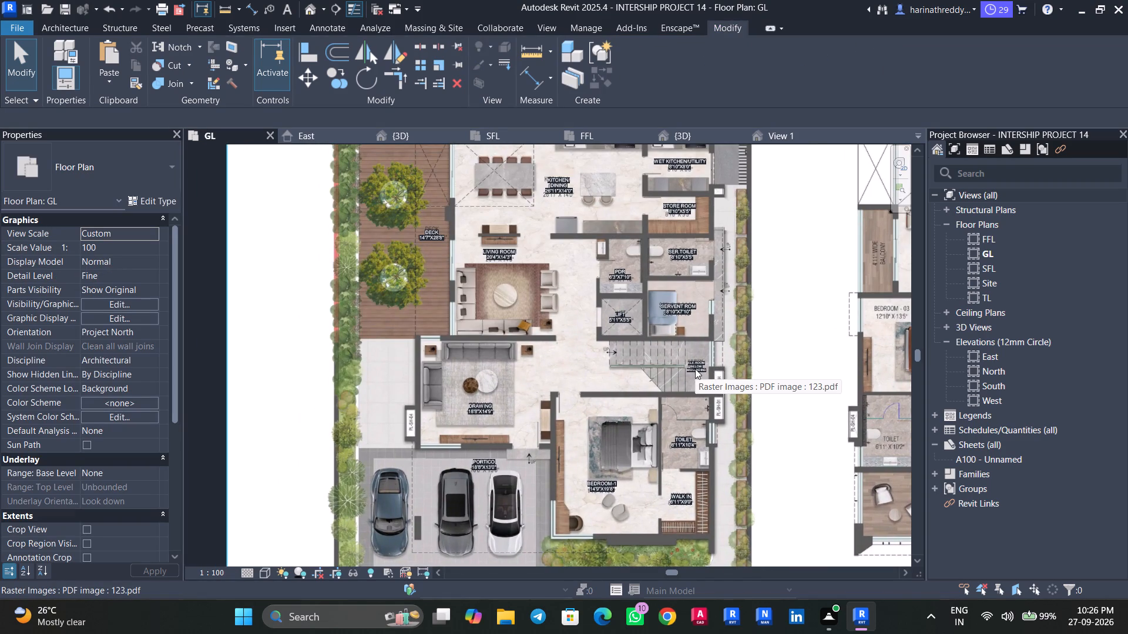
Copy the 1 mm ELE.ROOM BELOW MIDLANDING note from the stair landing into the drawing room, near the PL-SH-04 shaft.
scroll(695, 369, up, 4)
key(Tab)
key(Tab)
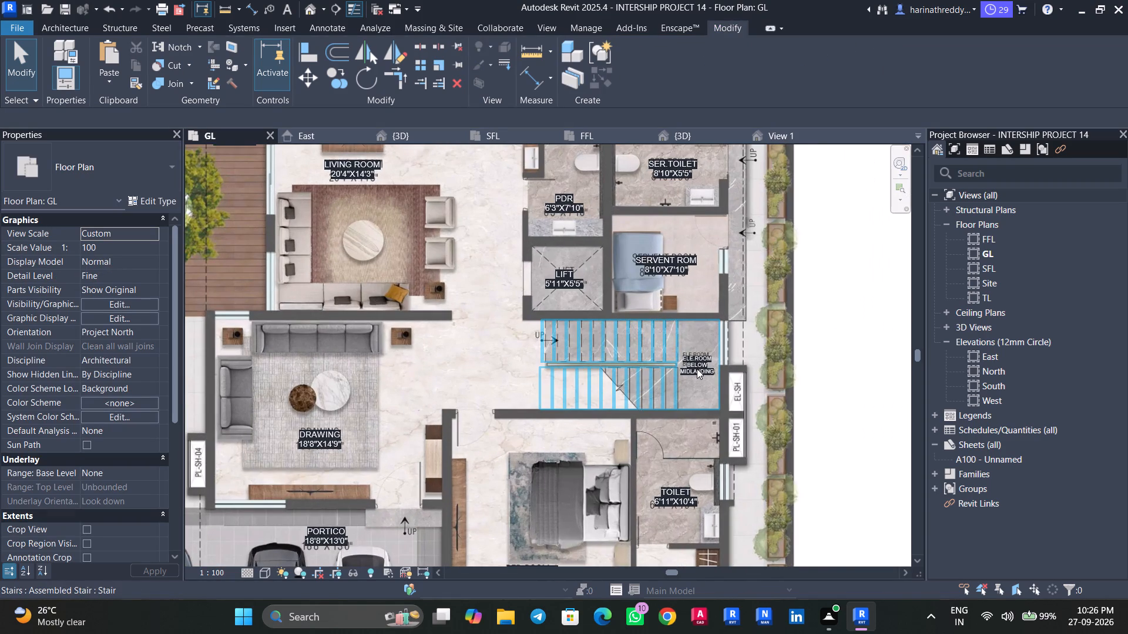
scroll(697, 369, up, 3)
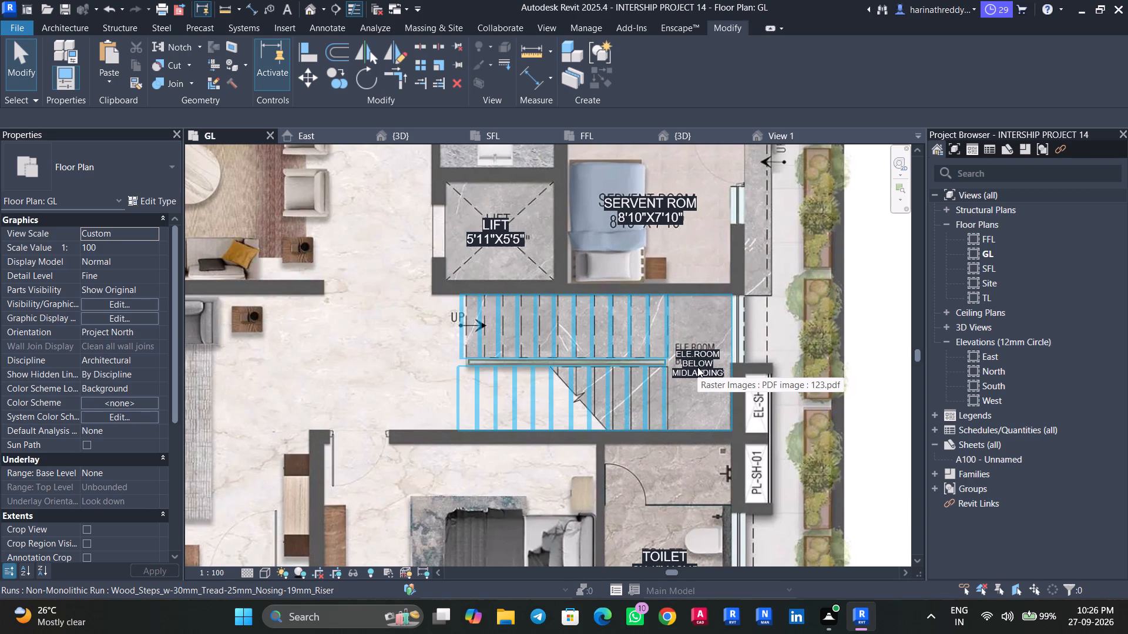
scroll(697, 367, up, 1)
scroll(697, 367, down, 1)
scroll(697, 367, up, 2)
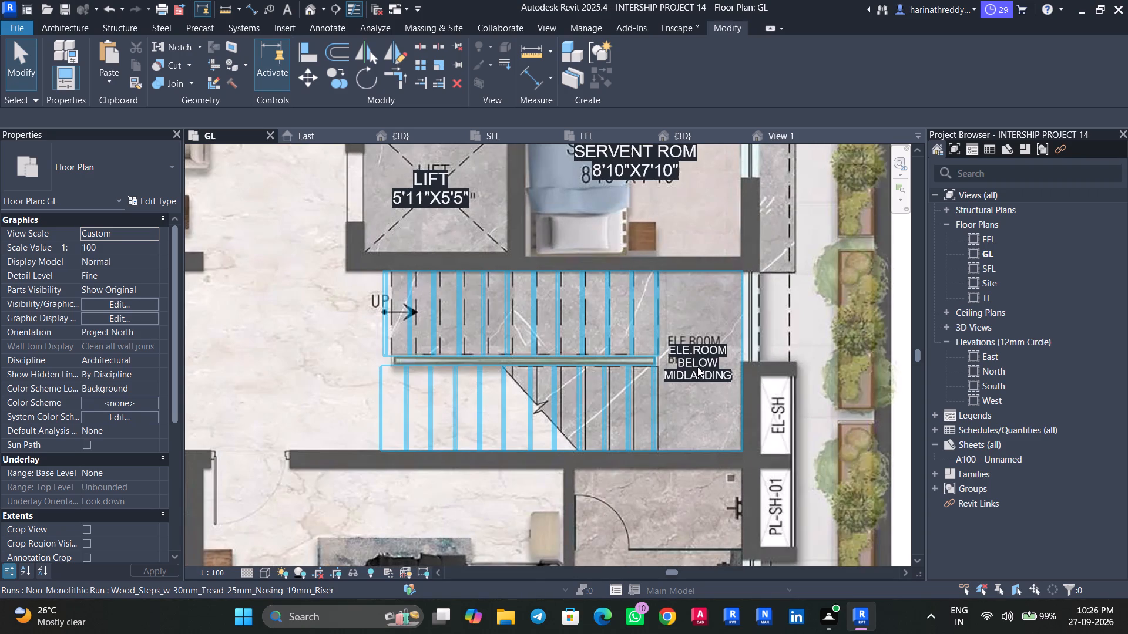
key(Tab)
click(697, 367)
scroll(697, 365, down, 6)
middle_drag(620, 387, 642, 369)
scroll(643, 369, down, 1)
ctrl+drag(706, 352, 415, 416)
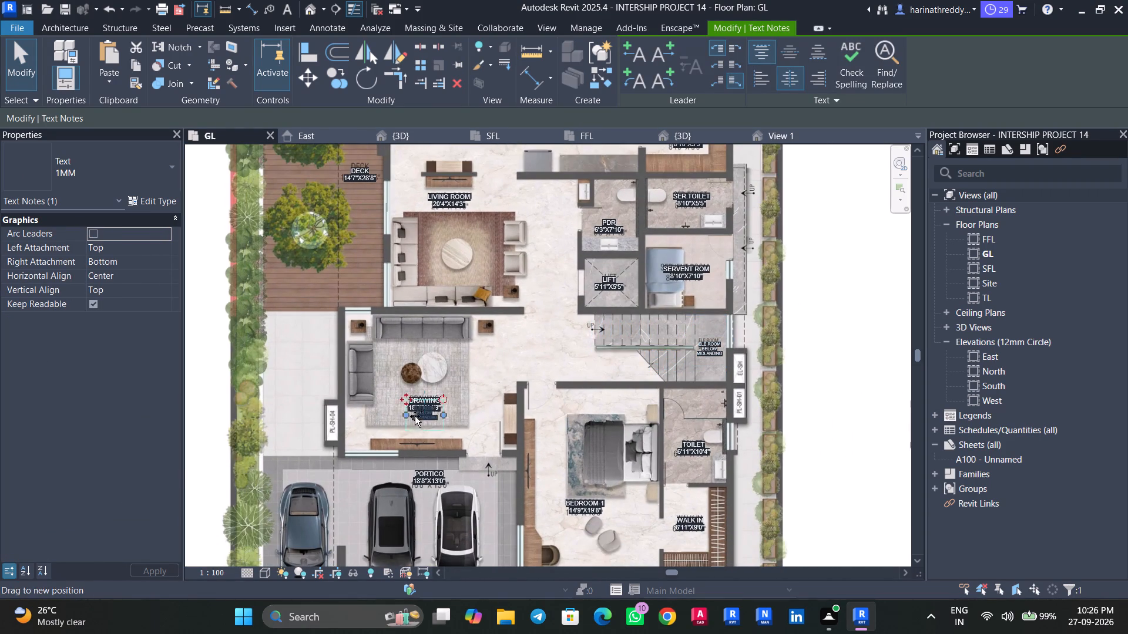
ctrl+drag(415, 416, 381, 426)
Change the copied 1 mm note in the drawing room to read PL-SH-04.
scroll(377, 431, up, 1)
scroll(377, 431, down, 1)
scroll(377, 431, up, 1)
scroll(377, 431, down, 1)
scroll(377, 431, up, 4)
middle_drag(376, 434, 418, 413)
click(438, 392)
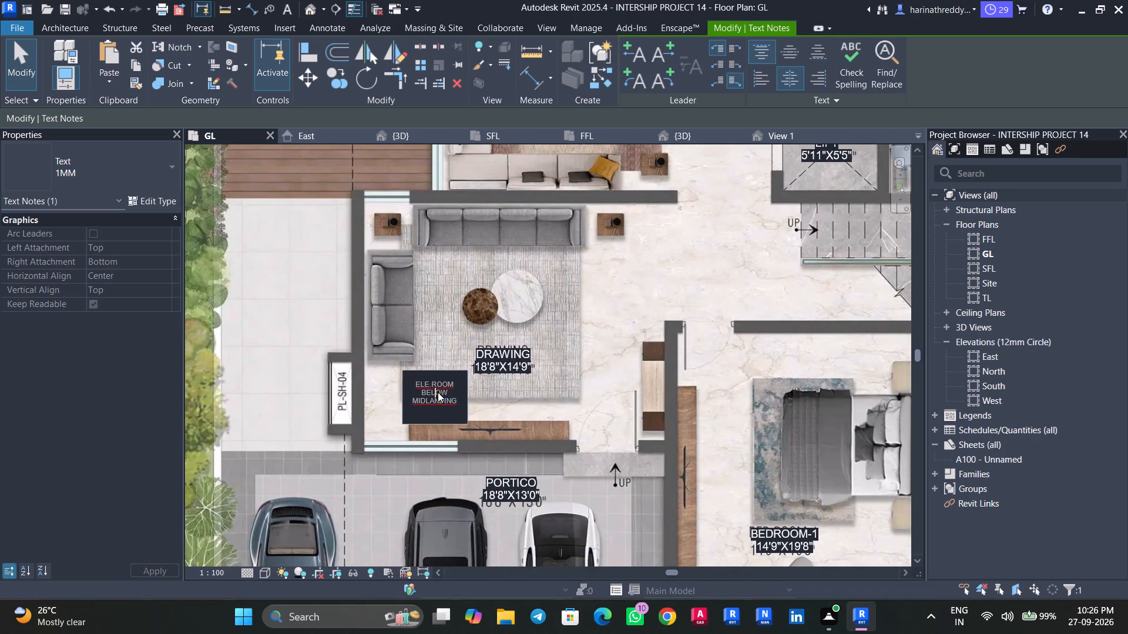
scroll(444, 402, up, 4)
drag(469, 404, 390, 367)
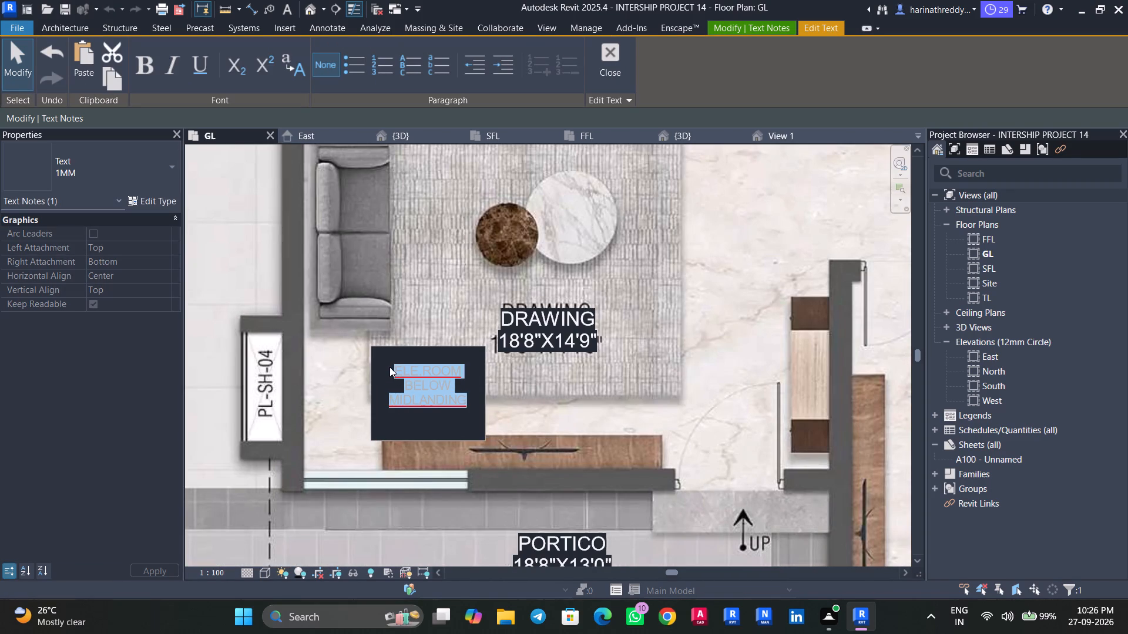
text(PL)
key(minus)
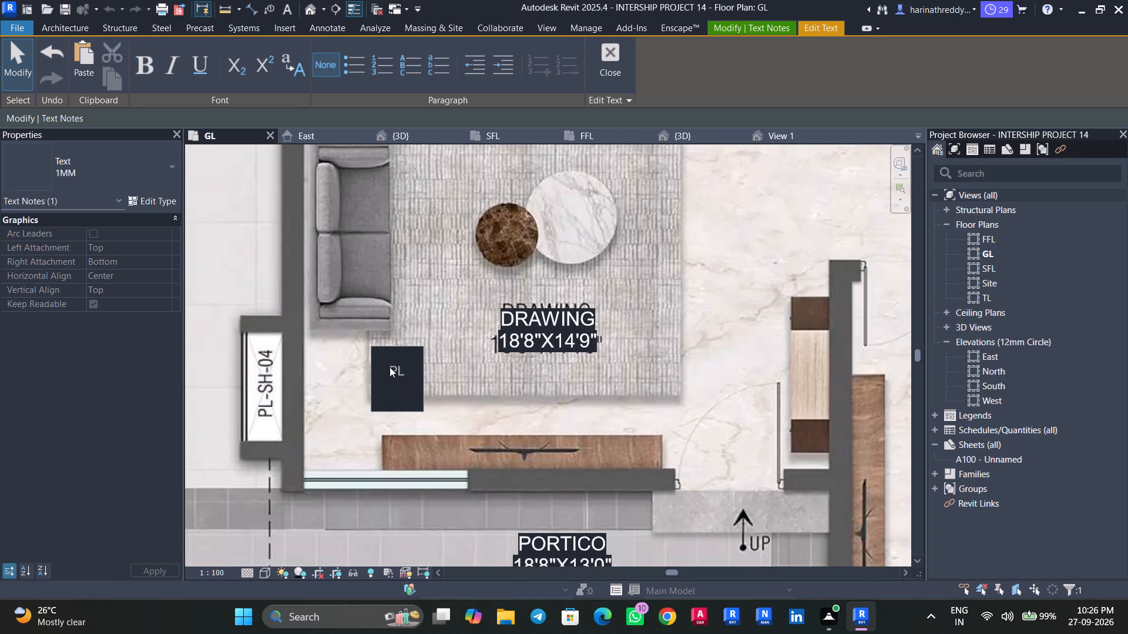
text(SH)
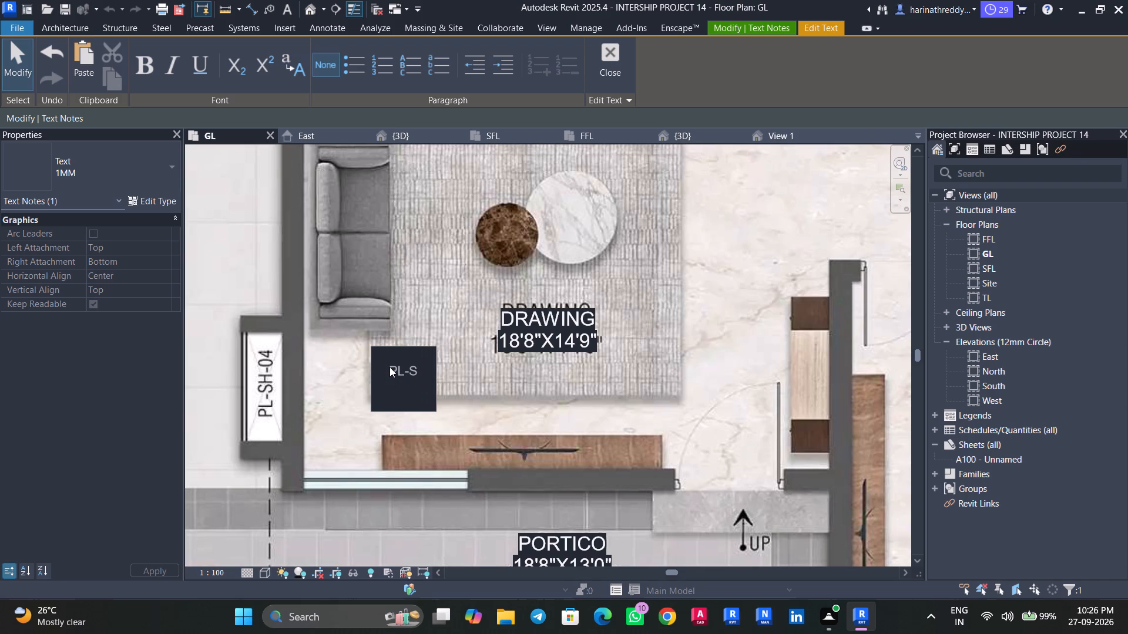
text(-04)
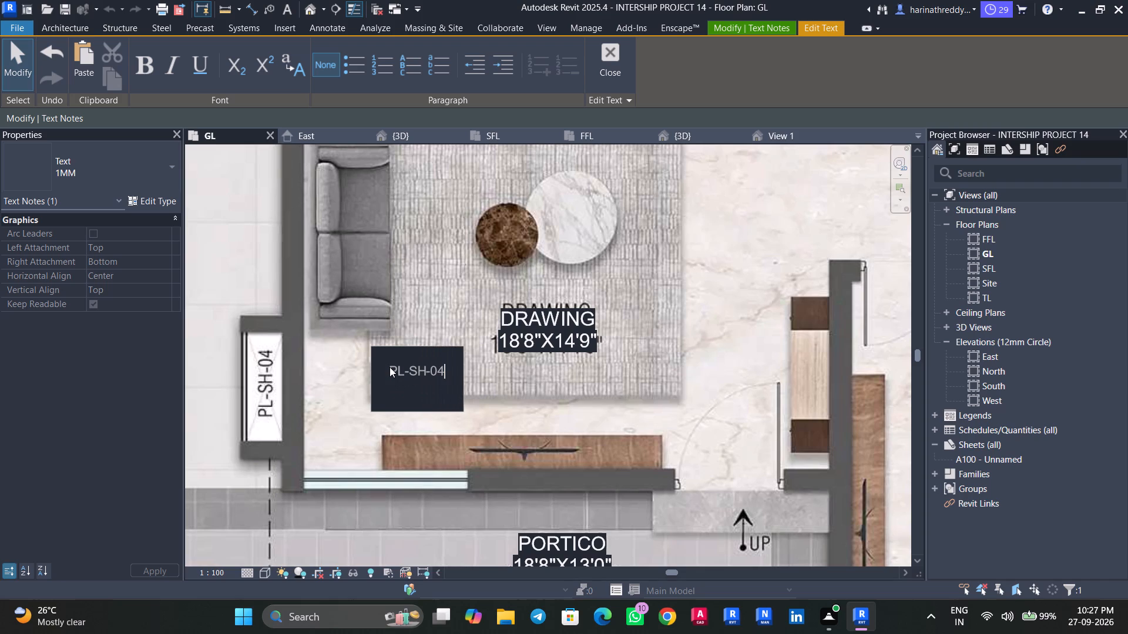
click(417, 441)
Rotate the PL-SH-04 note to vertical and move it over the printed label in the shaft outside the drawing room.
drag(475, 345, 462, 331)
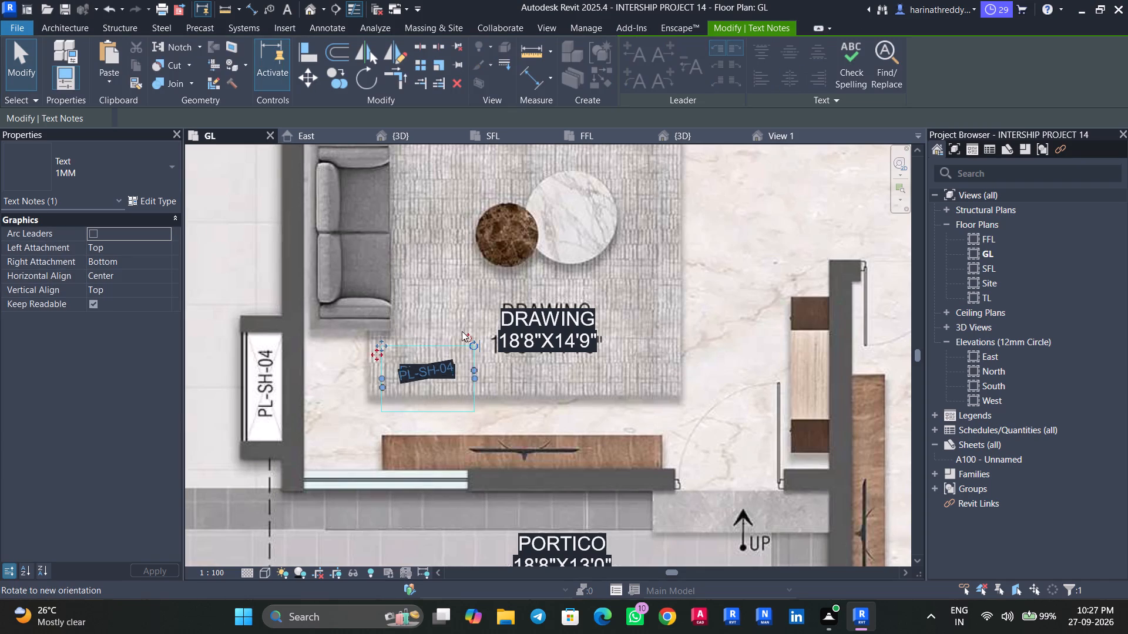
drag(462, 331, 397, 328)
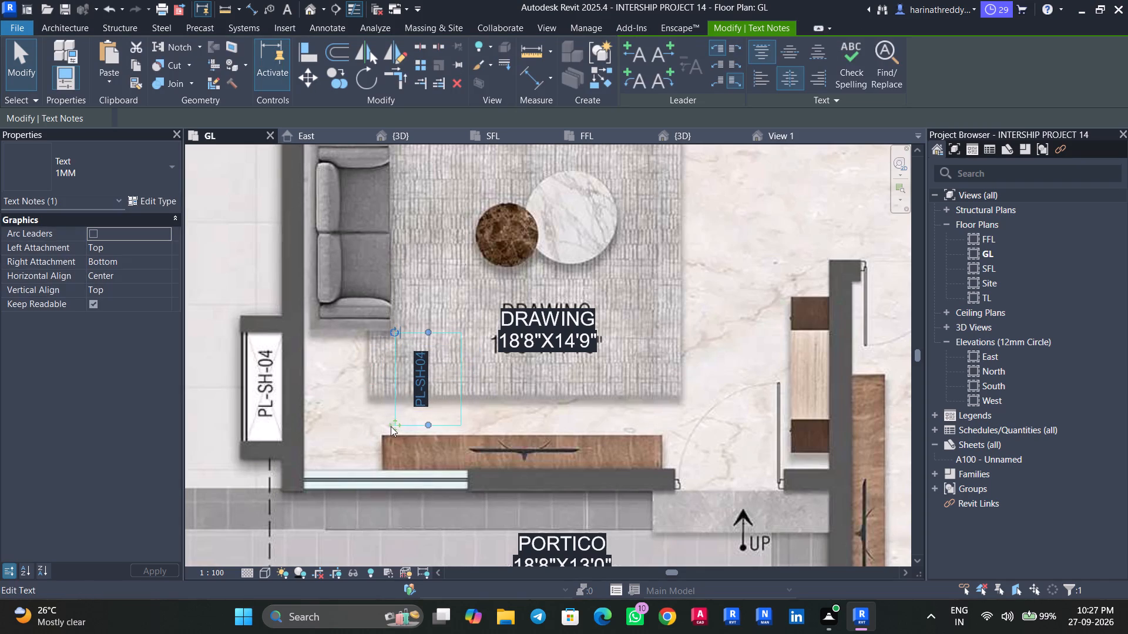
drag(392, 426, 240, 426)
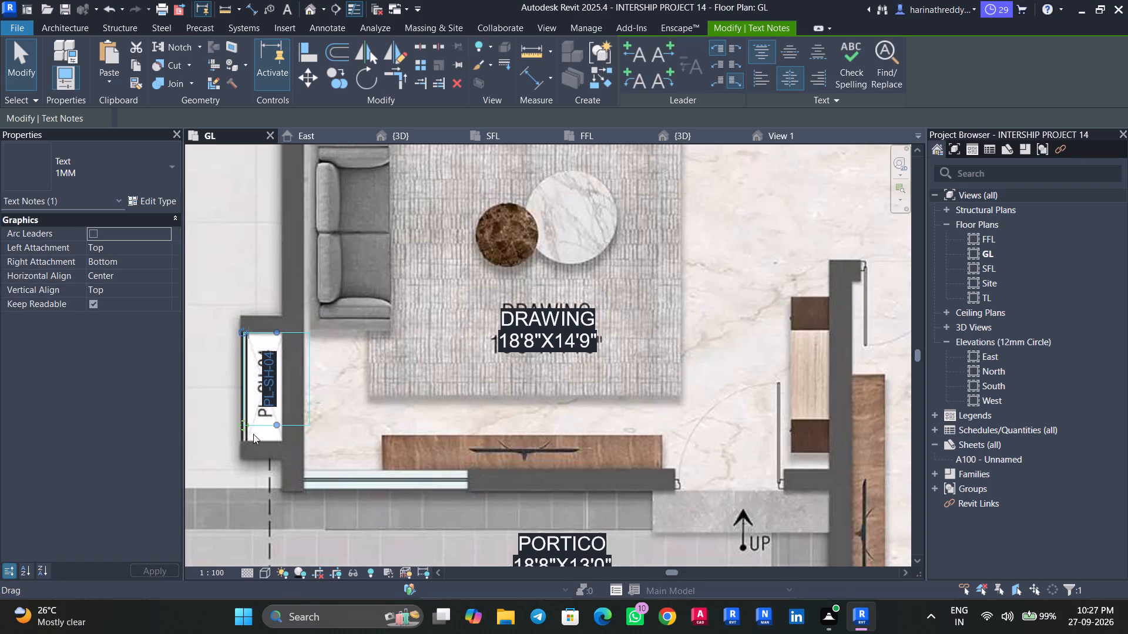
drag(241, 425, 233, 430)
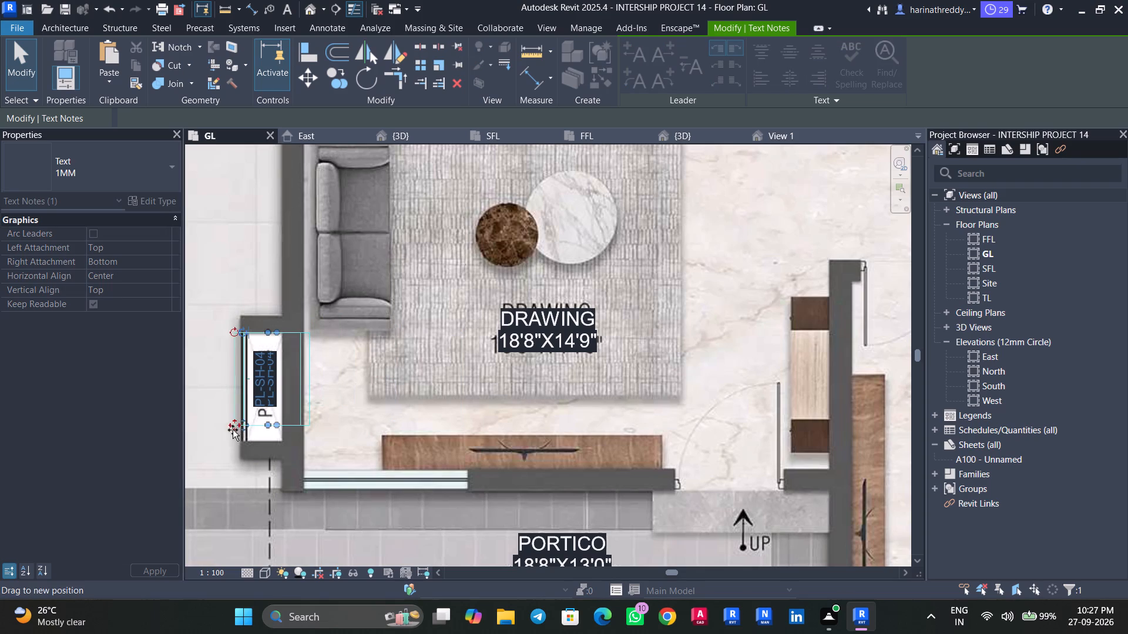
drag(233, 430, 233, 434)
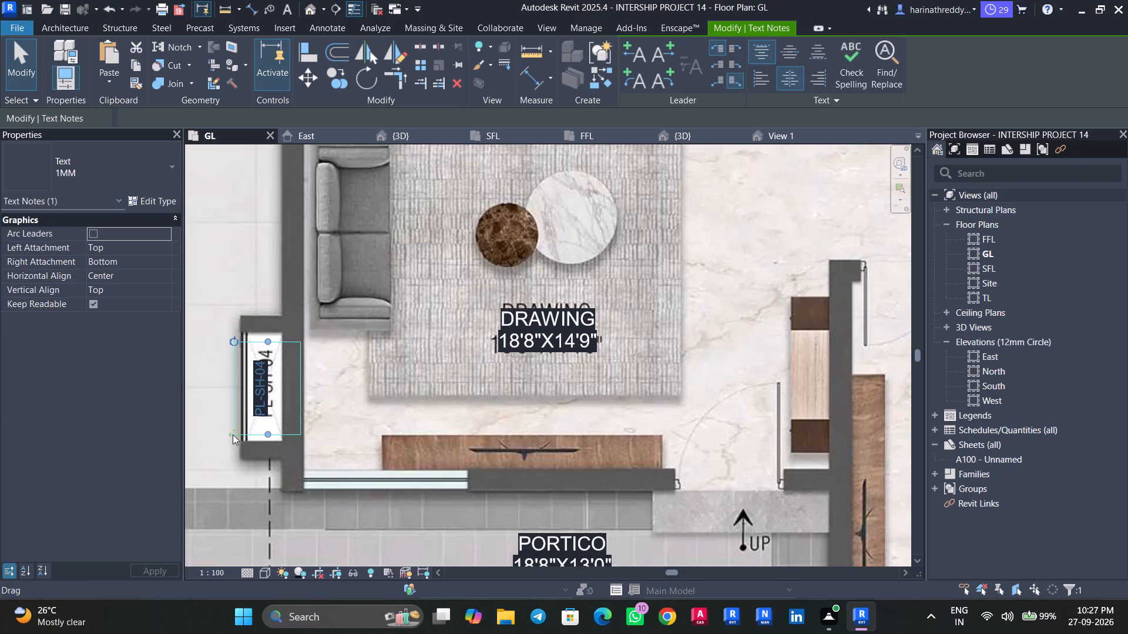
Copy the vertical PL-SH-04 note to the kitchen/dining area, near the shaft on the garden-side wall.
scroll(234, 435, down, 10)
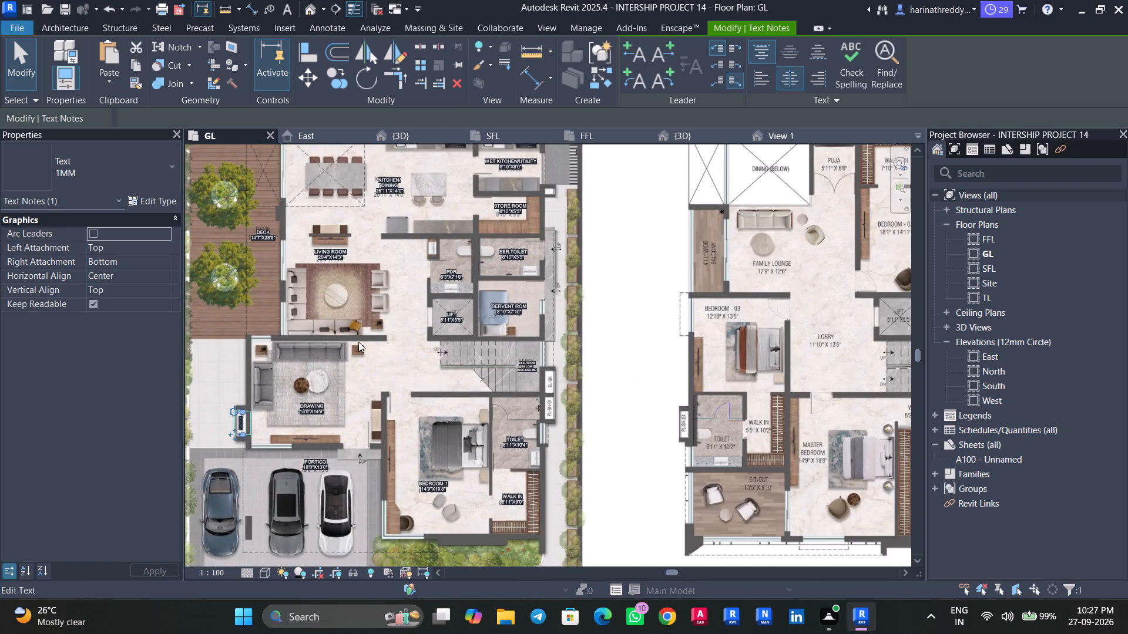
middle_drag(377, 332, 340, 474)
middle_drag(295, 451, 409, 385)
ctrl+drag(318, 501, 364, 423)
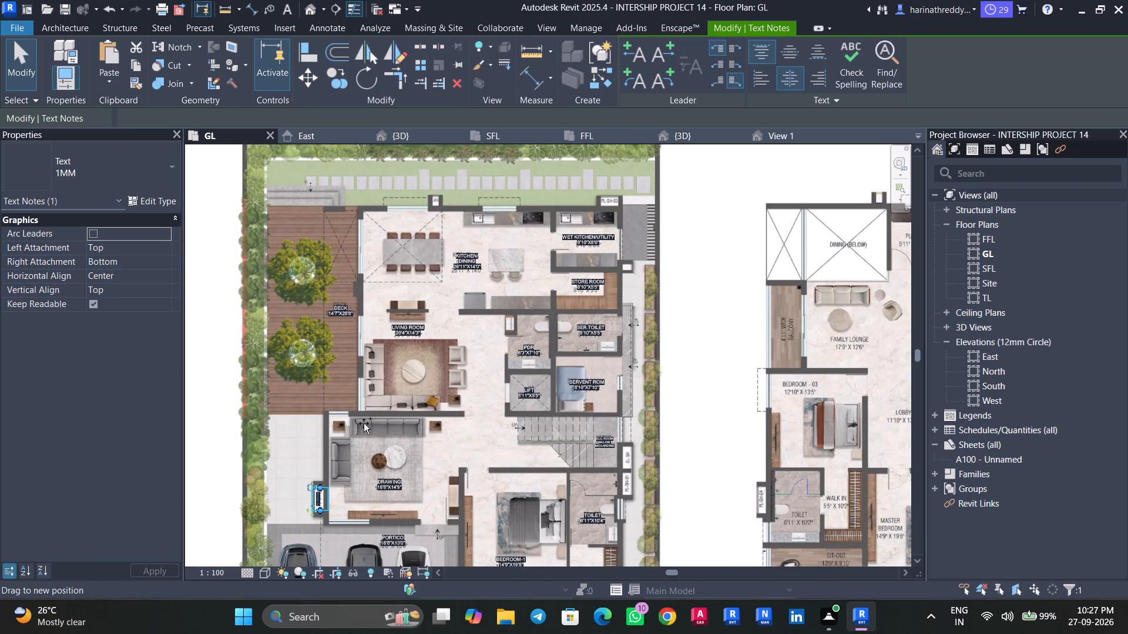
ctrl+drag(364, 423, 442, 232)
scroll(440, 224, up, 10)
middle_drag(429, 238, 416, 290)
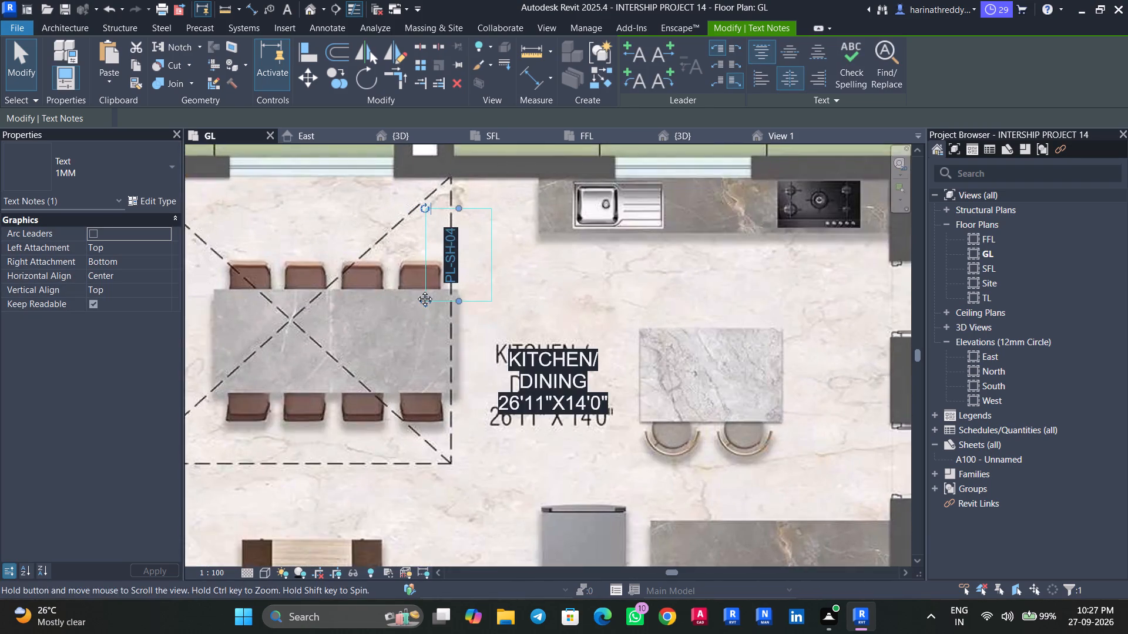
Rotate the copied PL-SH-04 note back to horizontal and move it onto the garden-side shaft beside the dining area.
middle_drag(416, 290, 398, 336)
scroll(398, 336, up, 1)
drag(395, 288, 452, 335)
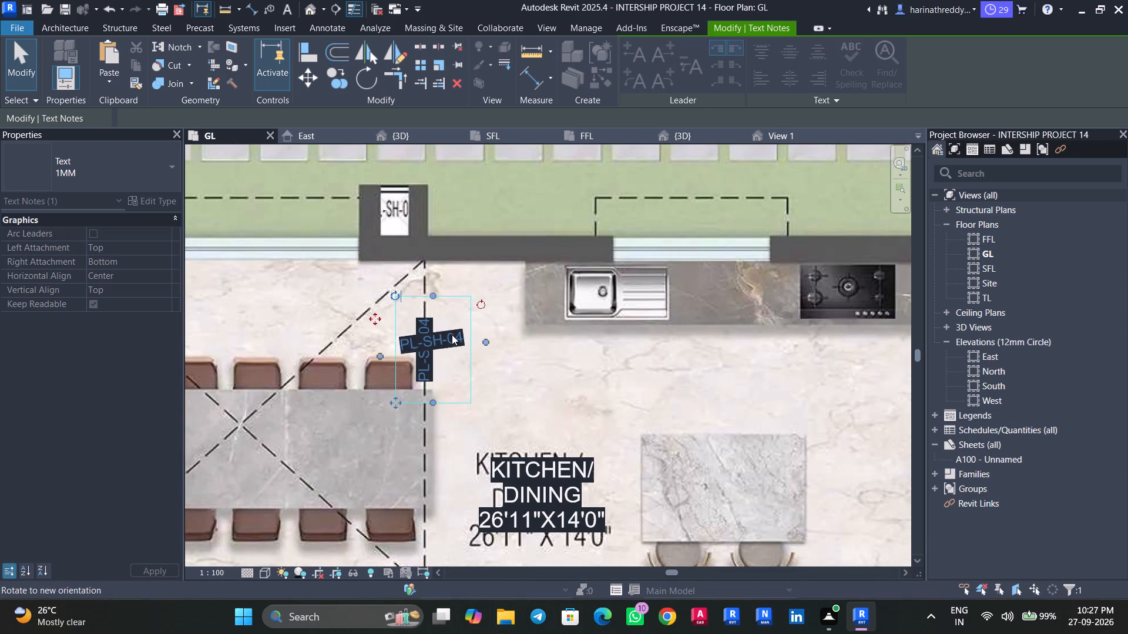
drag(452, 335, 452, 338)
scroll(446, 338, up, 3)
scroll(465, 341, down, 2)
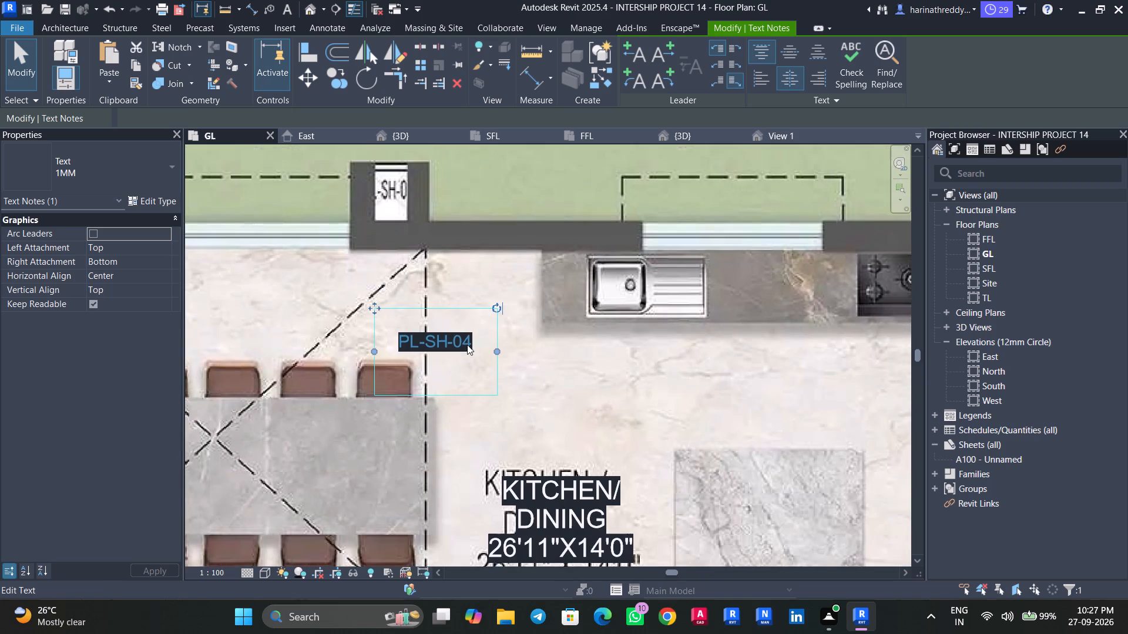
click(469, 346)
click(476, 345)
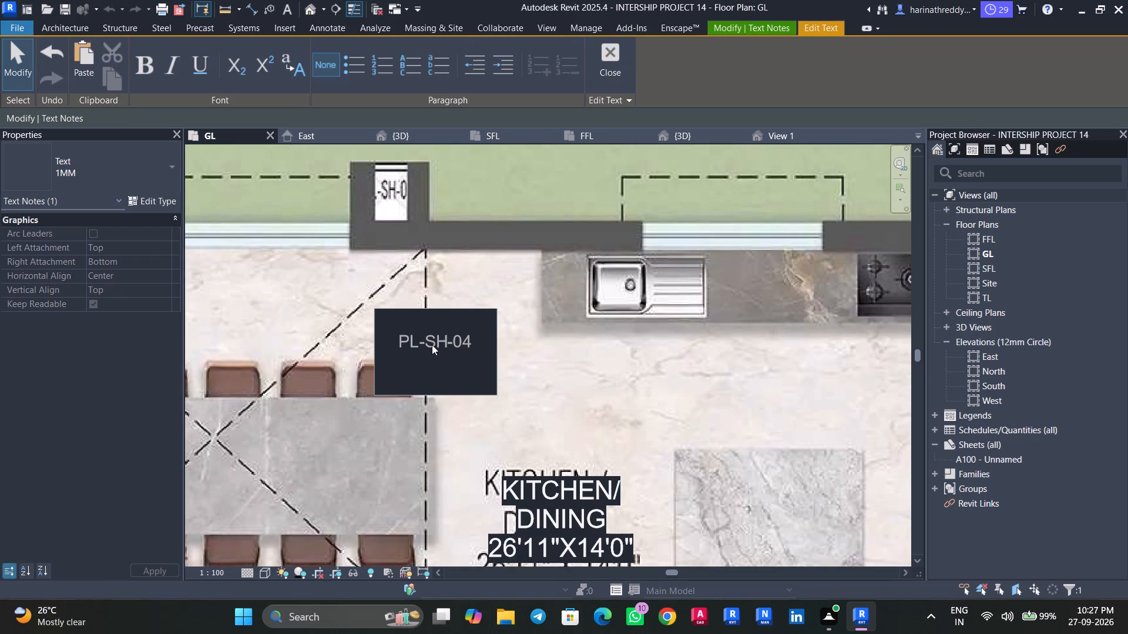
click(508, 423)
drag(375, 309, 343, 188)
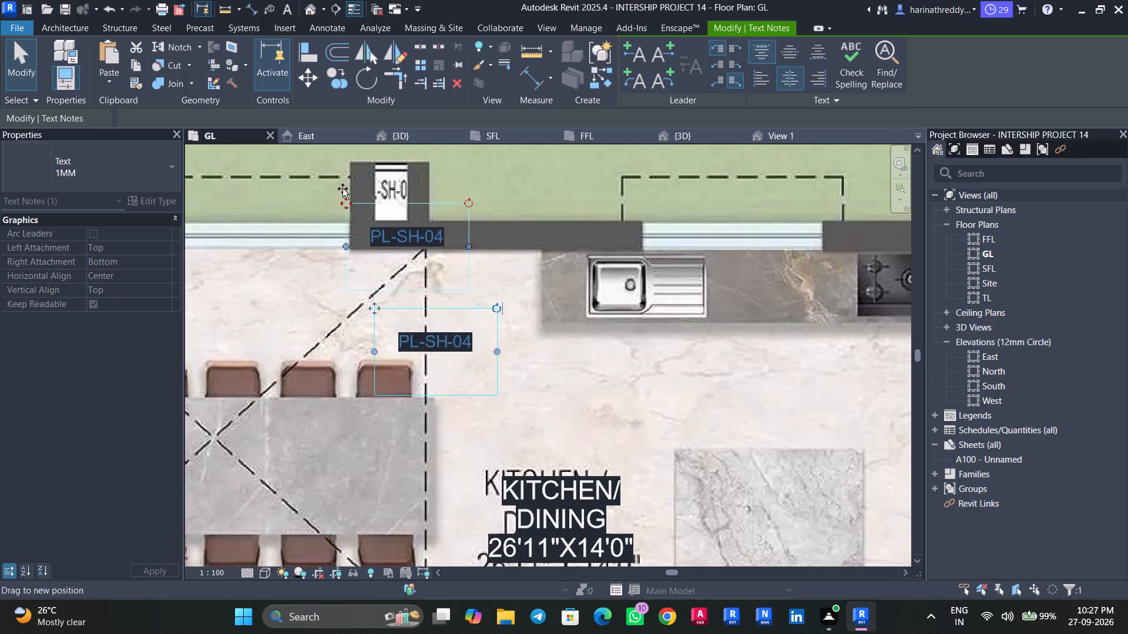
drag(343, 188, 334, 157)
scroll(326, 242, down, 6)
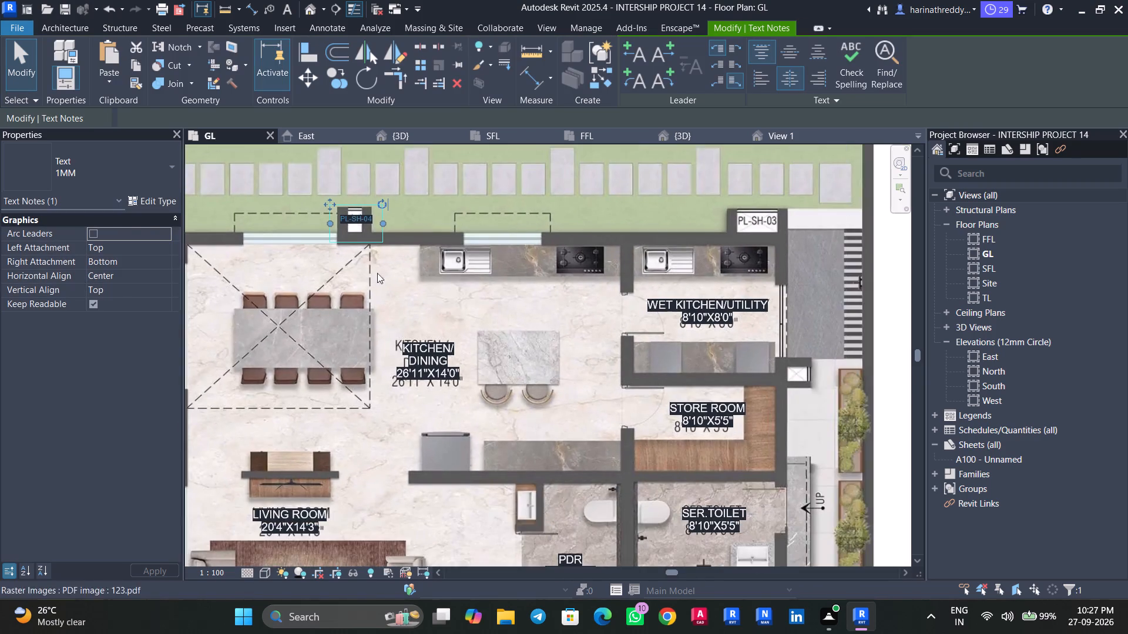
Copy the horizontal PL-SH-04 note along the garden-side wall onto the shaft by the wet kitchen.
middle_drag(378, 273, 272, 339)
ctrl+drag(251, 286, 633, 287)
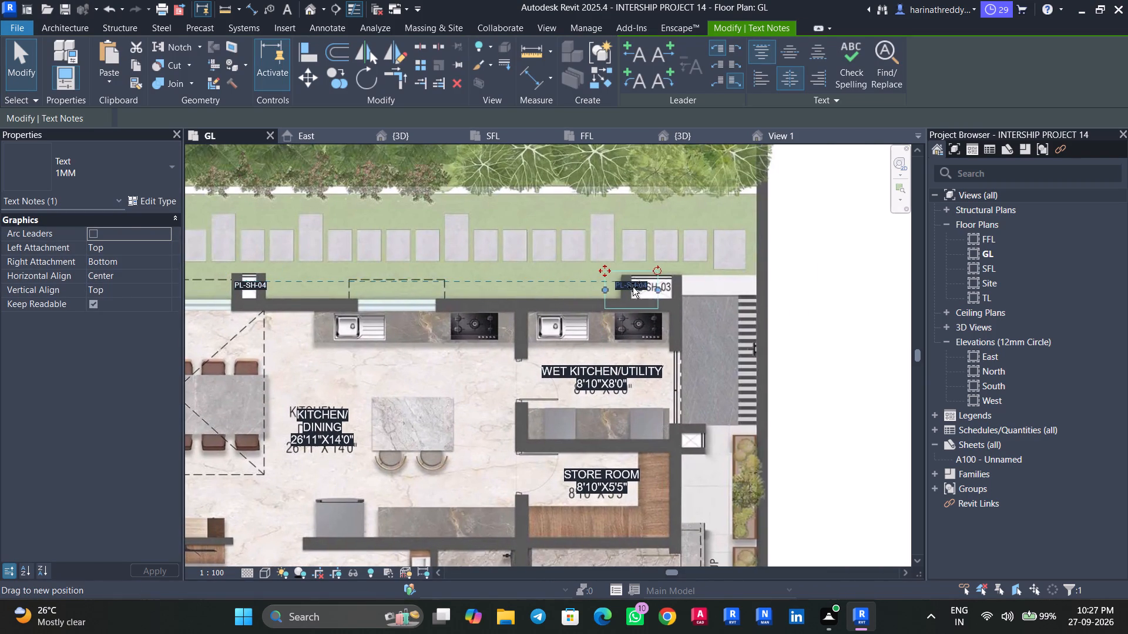
ctrl+drag(633, 287, 653, 294)
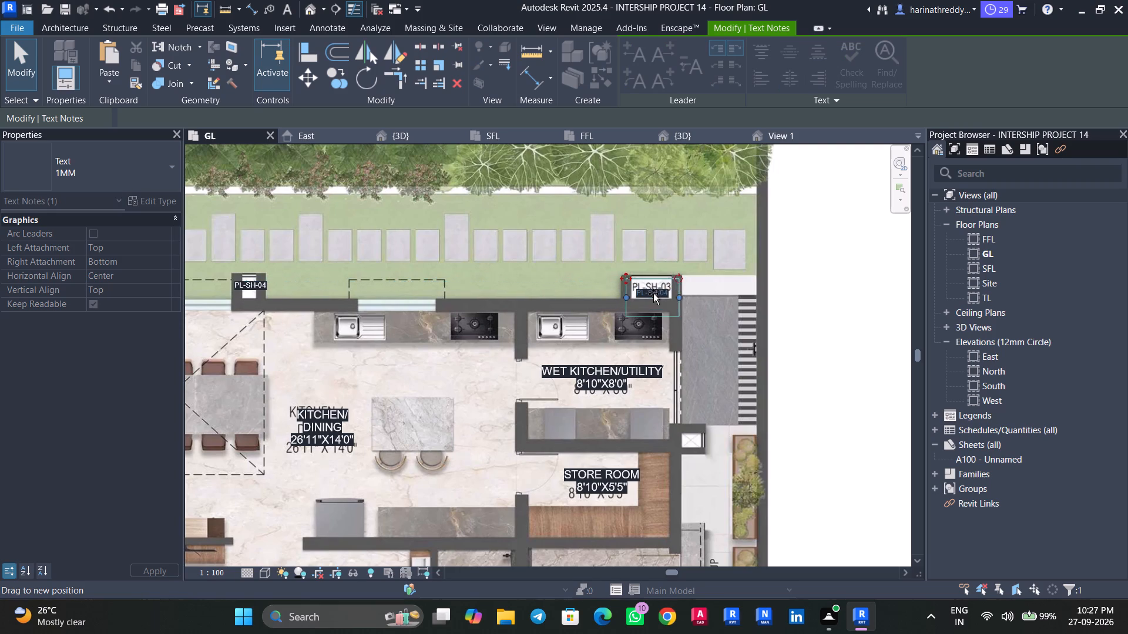
ctrl+drag(653, 294, 652, 292)
Change the copied note on the wet kitchen shaft to read PL-SH-03.
scroll(652, 292, up, 7)
middle_drag(652, 293, 595, 352)
scroll(581, 350, up, 4)
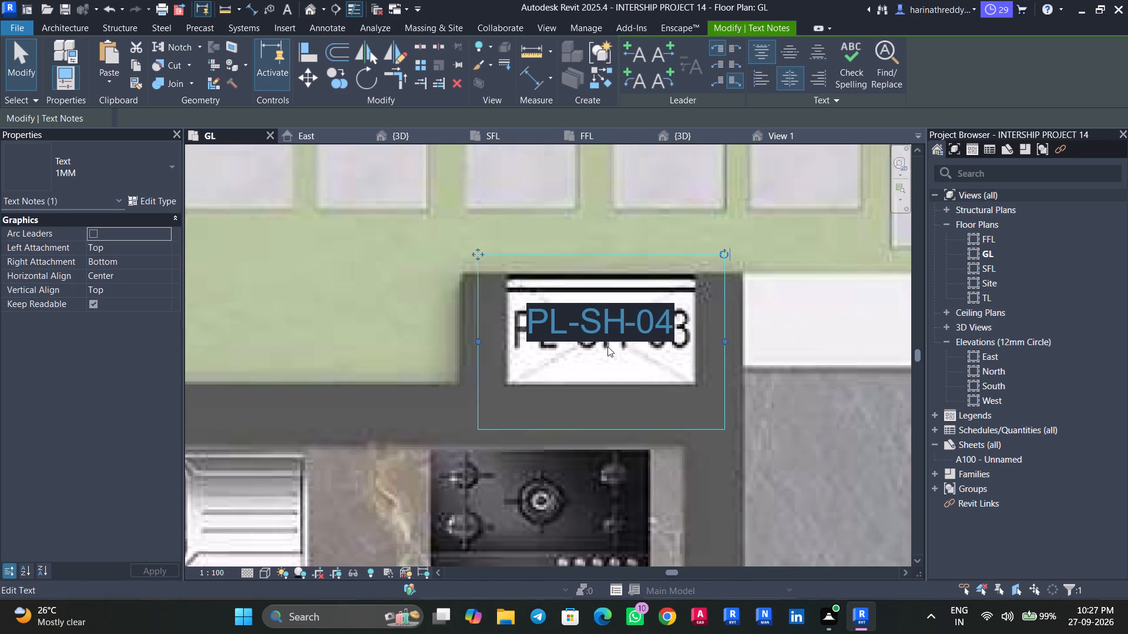
click(676, 324)
click(673, 323)
key(BackSpace)
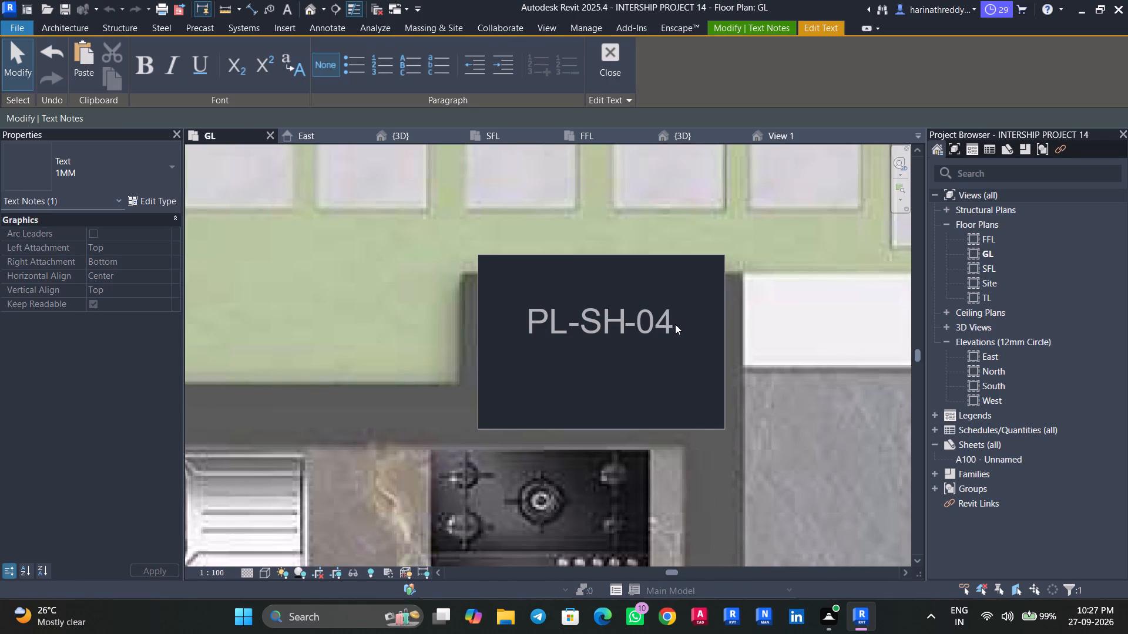
key(3)
click(488, 392)
click(401, 399)
Copy the PL-SH-03 note from the wet kitchen shaft to the shaft beside the electrical room below the stair midlanding.
scroll(404, 387, down, 5)
middle_drag(405, 384, 402, 264)
scroll(411, 321, down, 8)
middle_drag(425, 356, 443, 249)
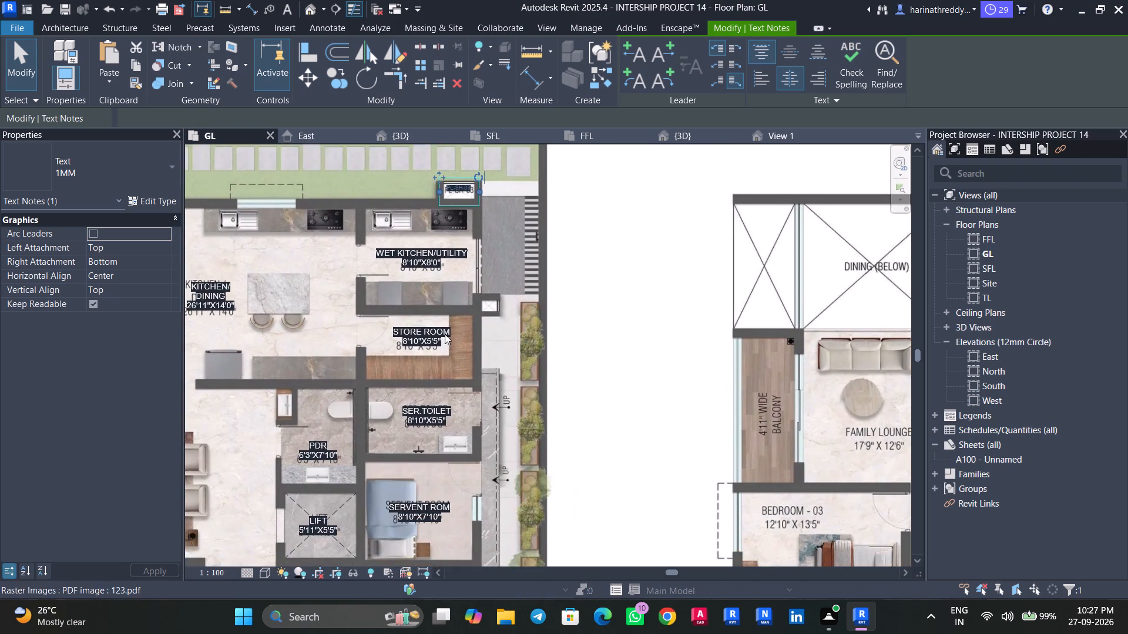
middle_drag(458, 414, 462, 245)
scroll(490, 407, up, 4)
middle_drag(490, 407, 484, 431)
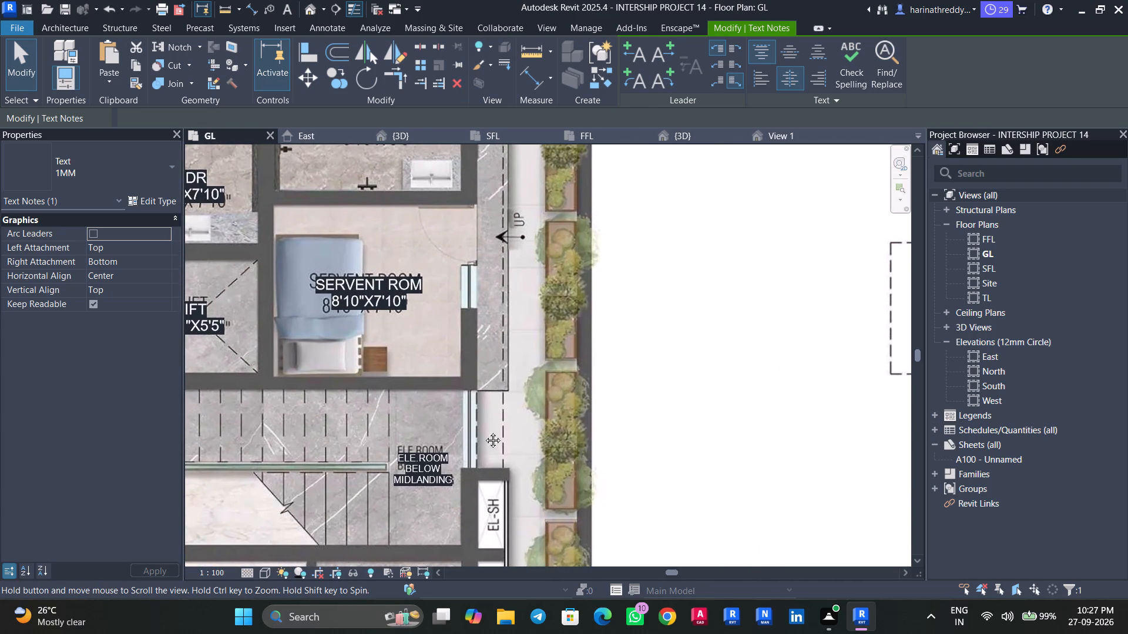
middle_drag(484, 431, 476, 469)
scroll(474, 464, down, 2)
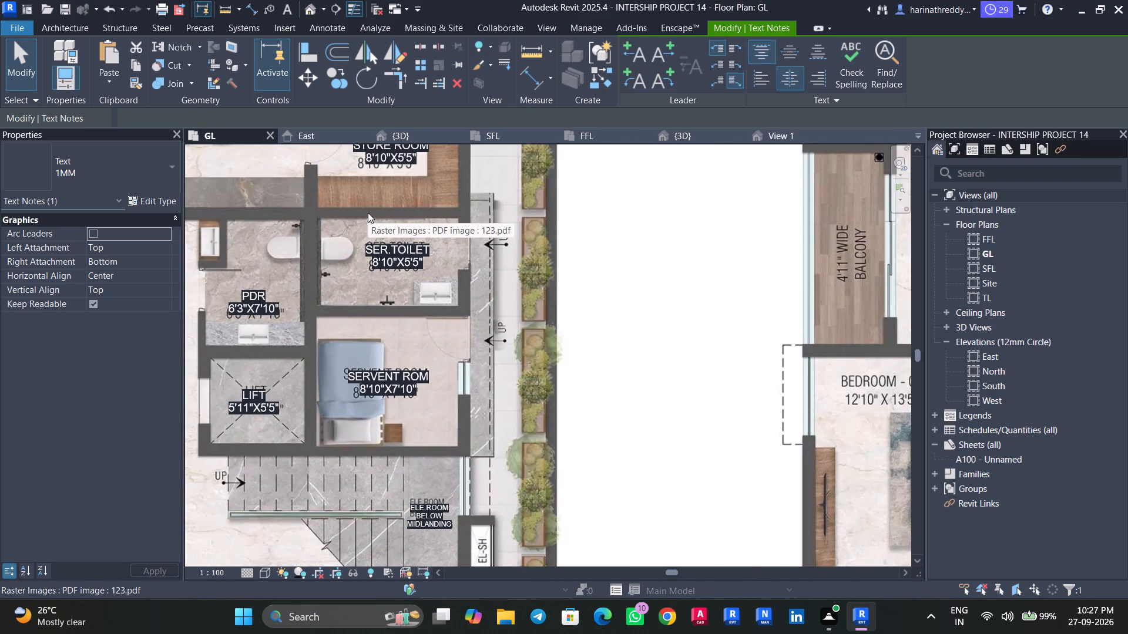
scroll(448, 360, down, 1)
middle_drag(453, 373, 456, 469)
scroll(456, 469, up, 1)
scroll(456, 458, down, 3)
middle_drag(456, 458, 451, 319)
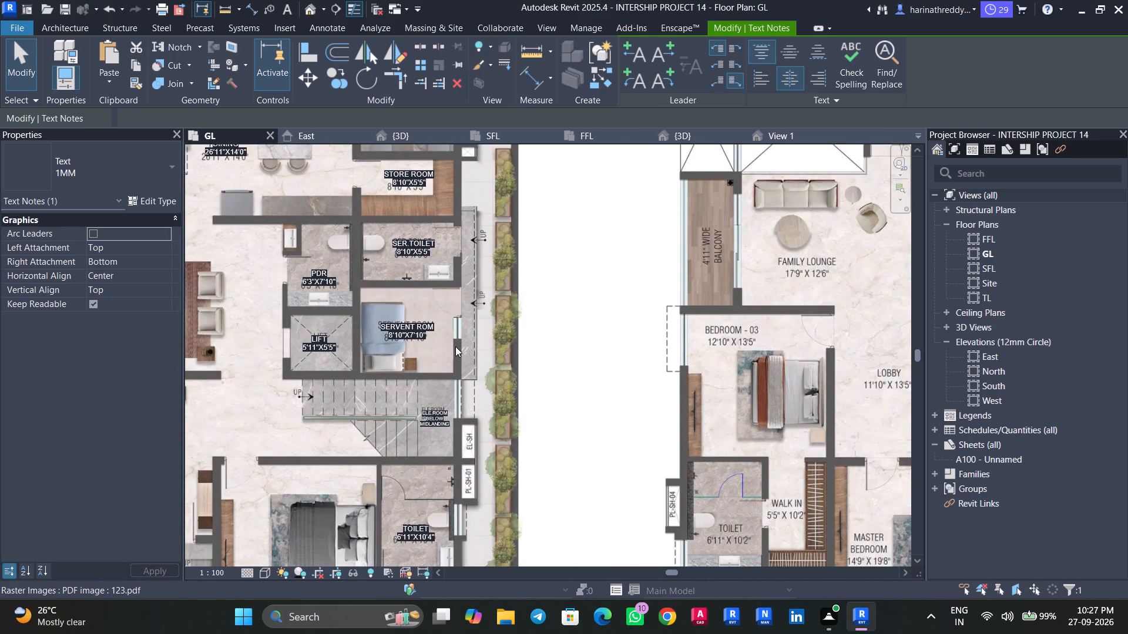
middle_drag(459, 370, 455, 390)
scroll(447, 416, down, 2)
scroll(448, 414, up, 1)
scroll(434, 221, down, 3)
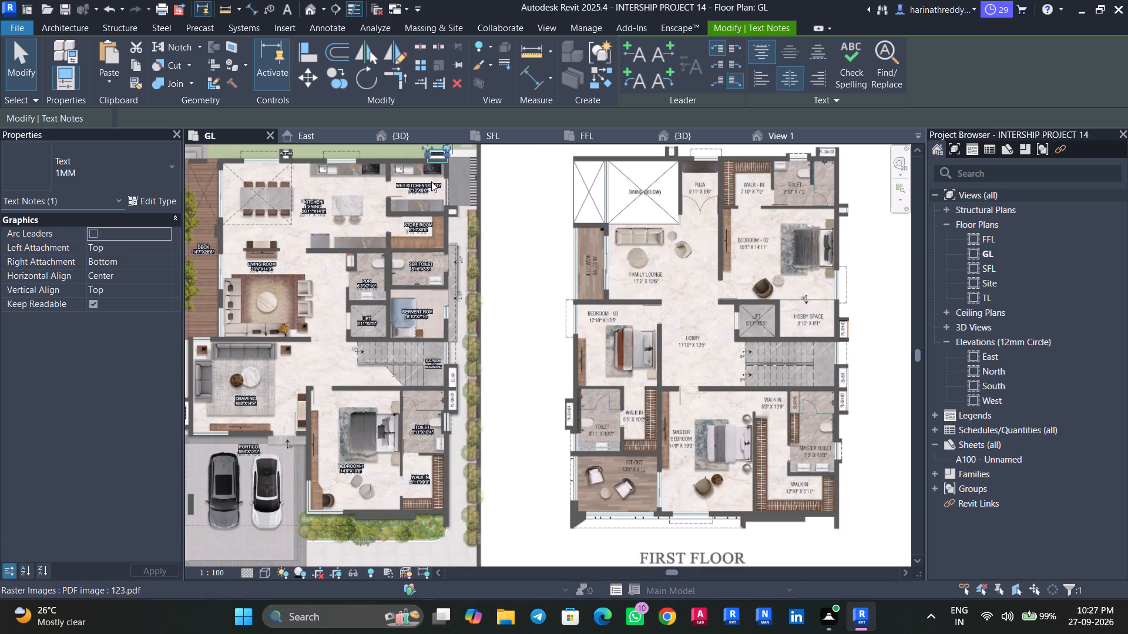
ctrl+drag(436, 157, 451, 363)
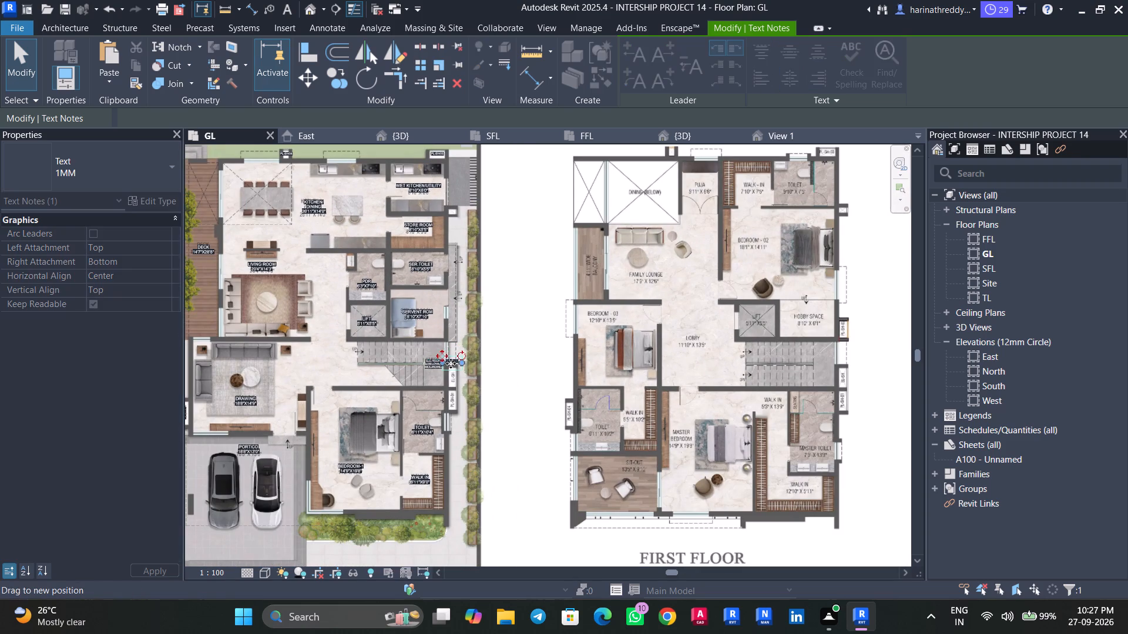
ctrl+drag(451, 363, 451, 365)
Change the copied note beside the electrical room to read EL-SH.
scroll(452, 392, up, 13)
click(498, 244)
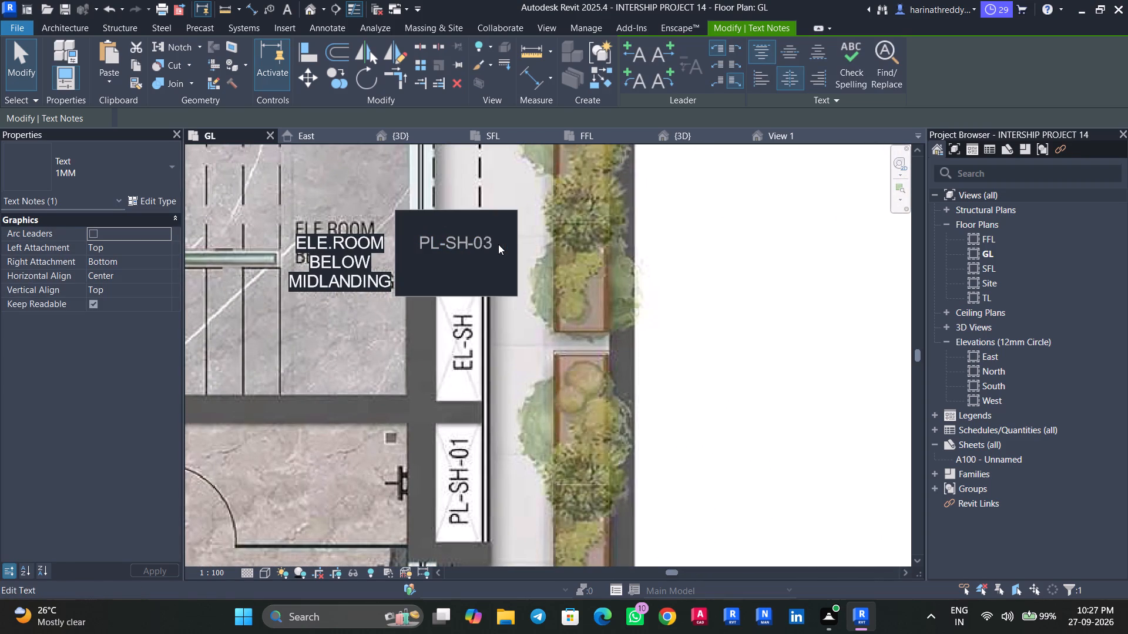
drag(498, 244, 402, 248)
text(EL-)
text(SH)
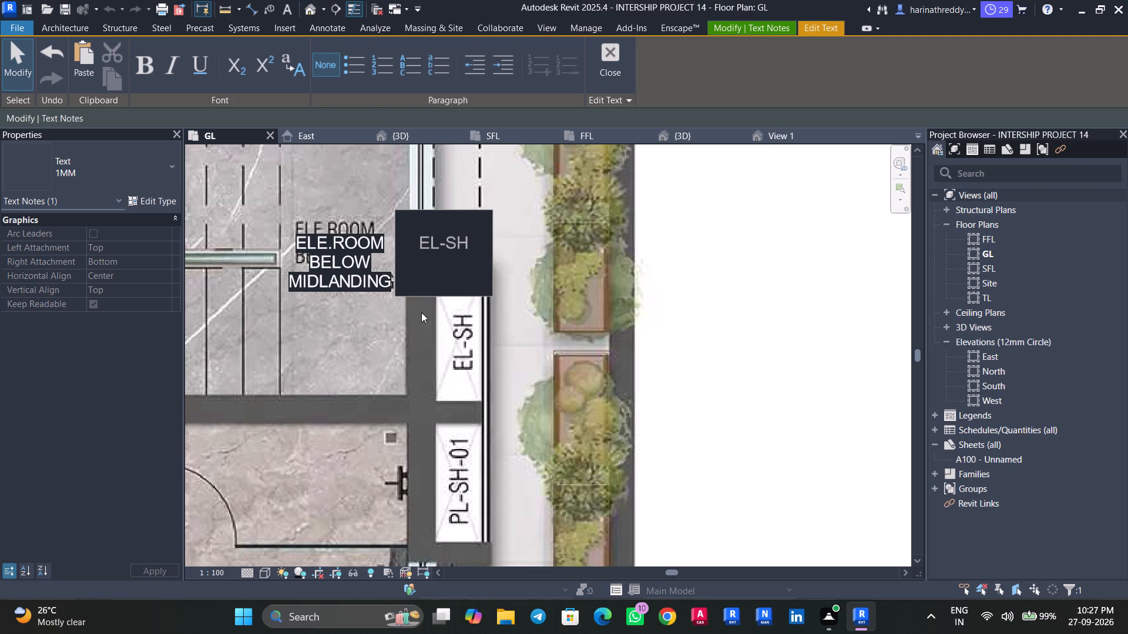
click(424, 331)
Rotate the EL-SH note to vertical and move it onto the electrical shaft beside the staircase.
drag(503, 211, 435, 183)
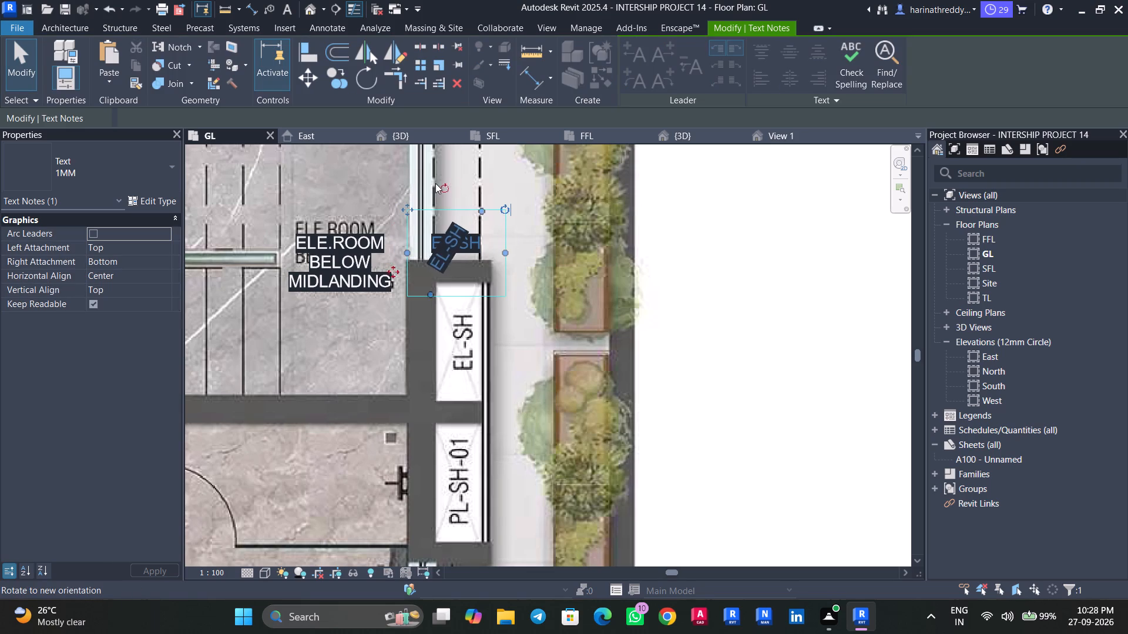
drag(435, 183, 407, 197)
drag(408, 303, 415, 359)
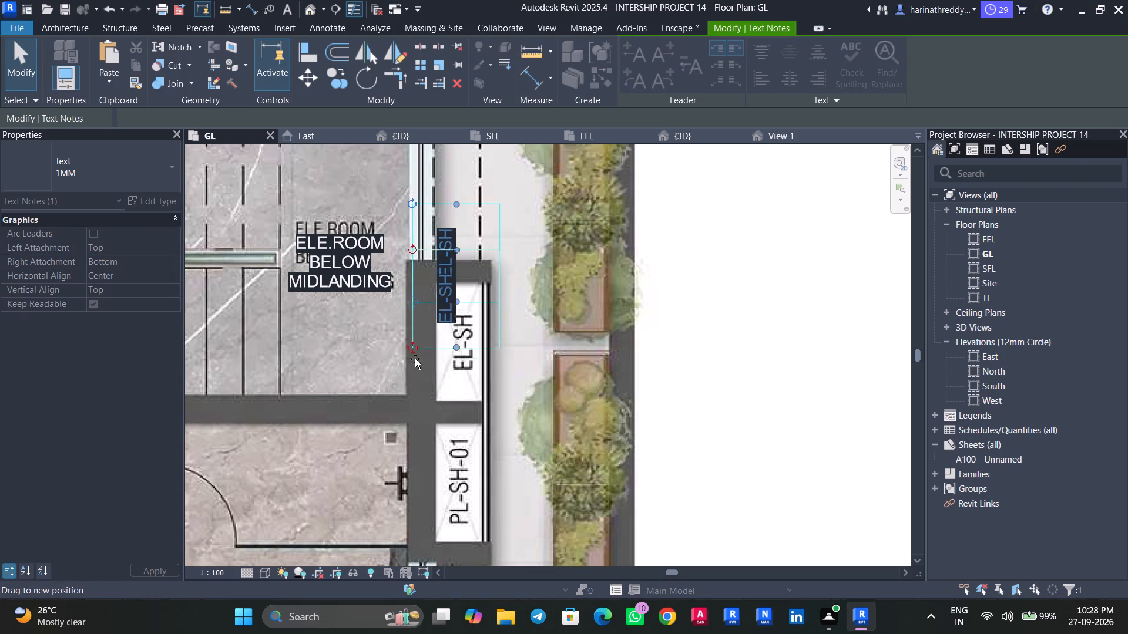
drag(415, 359, 422, 392)
Copy the vertical EL-SH note next to the plumbing shaft by the bedroom toilet.
middle_drag(448, 450, 465, 349)
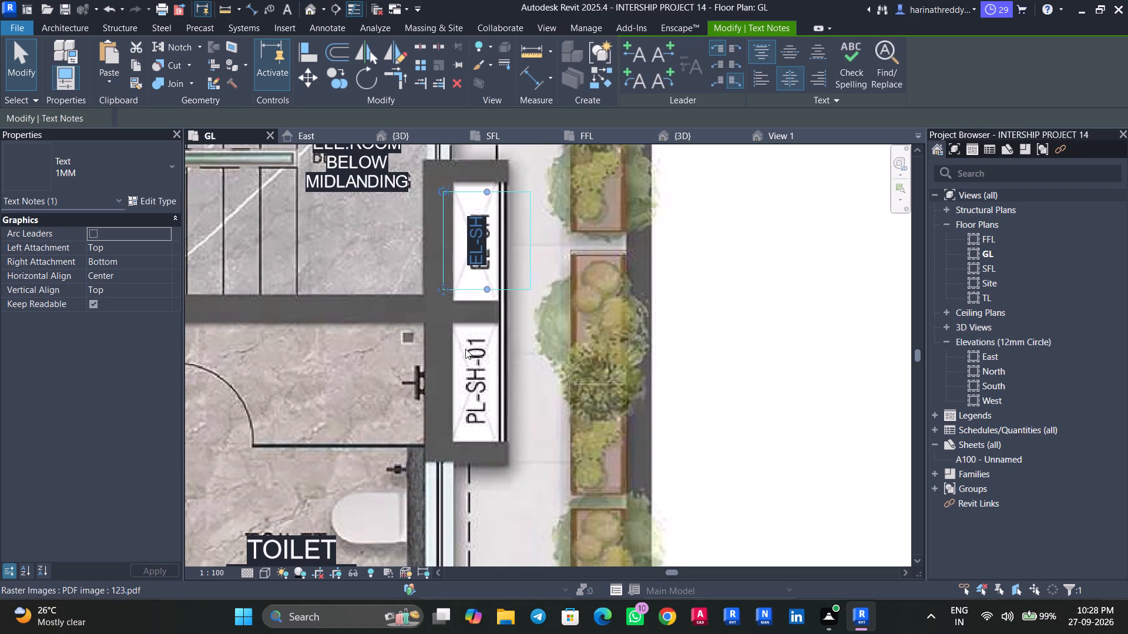
ctrl+drag(476, 252, 517, 371)
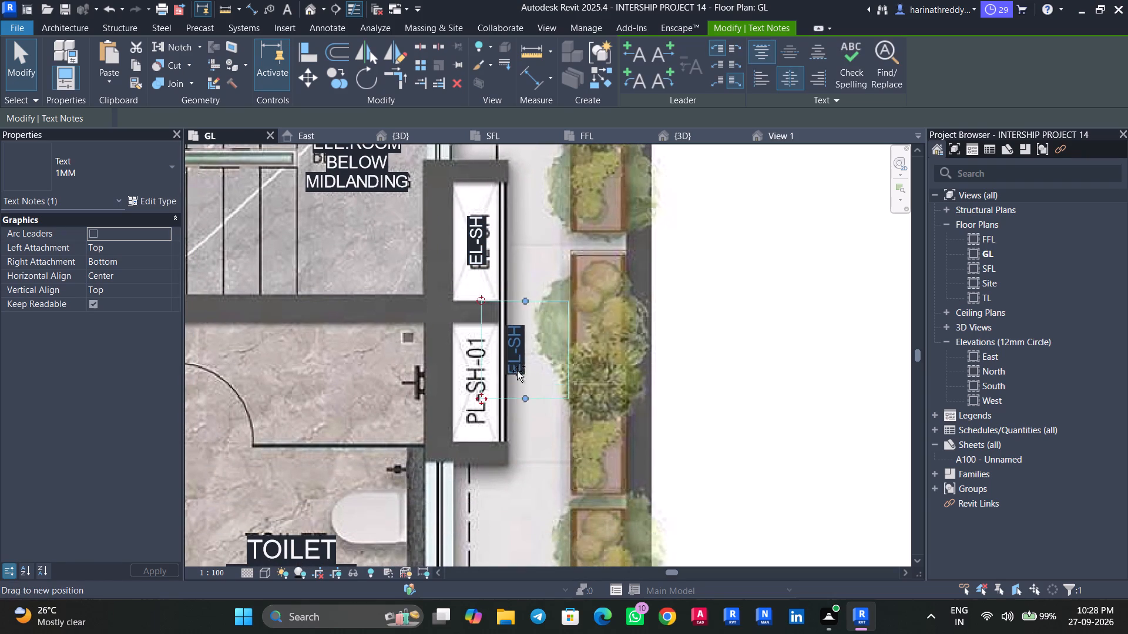
ctrl+drag(517, 371, 528, 401)
Change the copied note by the toilet to read PL-SH-01 and move it onto the plumbing shaft.
click(528, 401)
drag(534, 359, 537, 372)
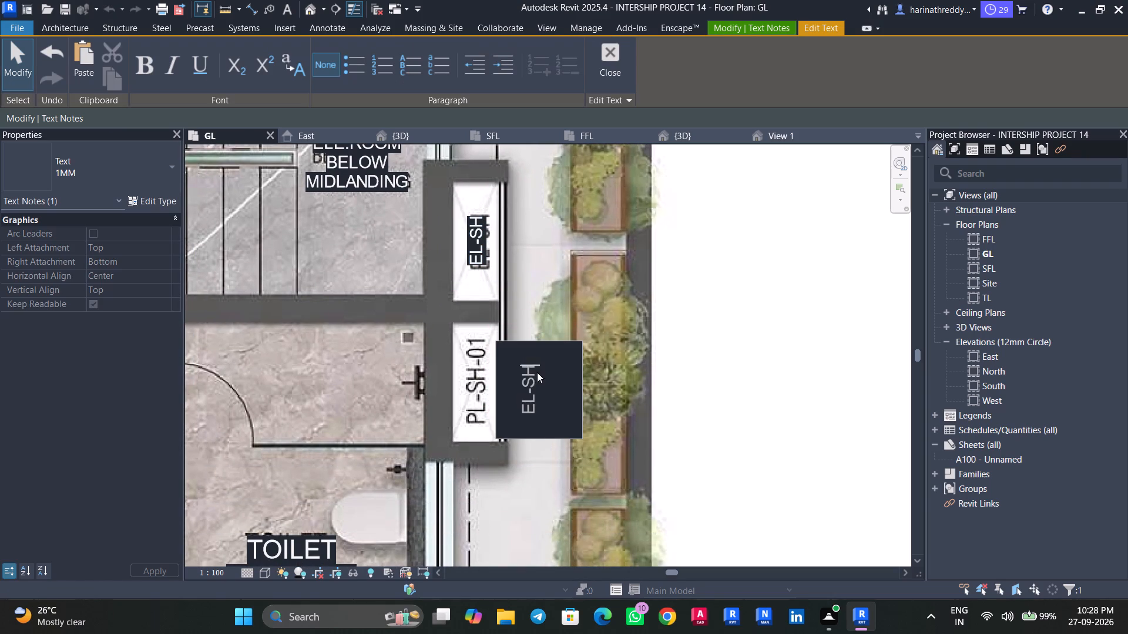
drag(537, 372, 537, 437)
text(PL)
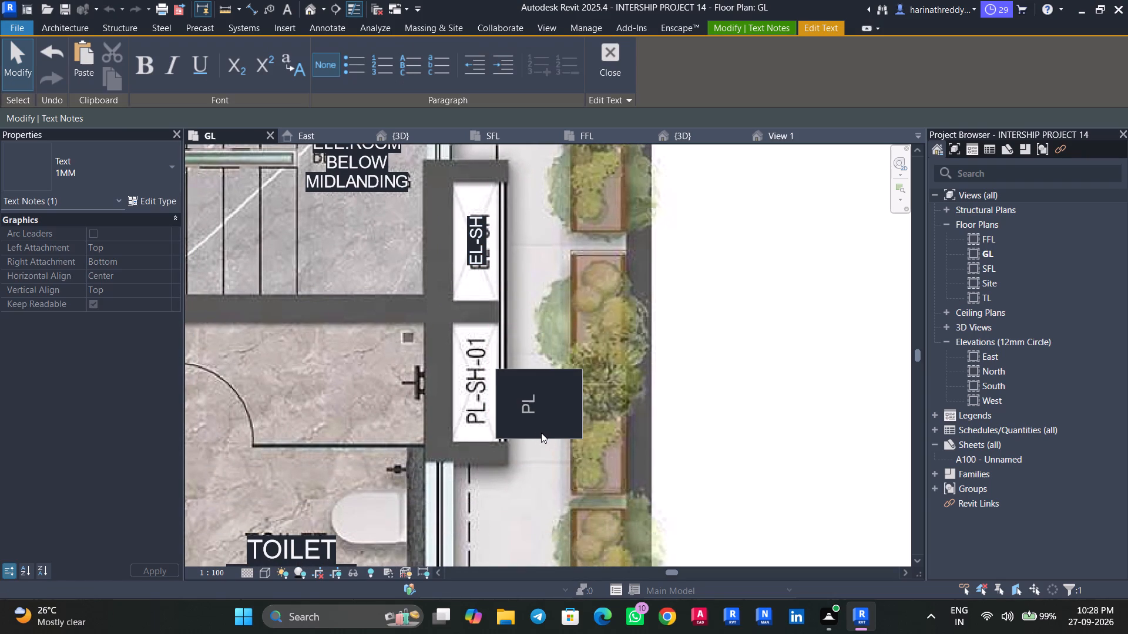
key(minus)
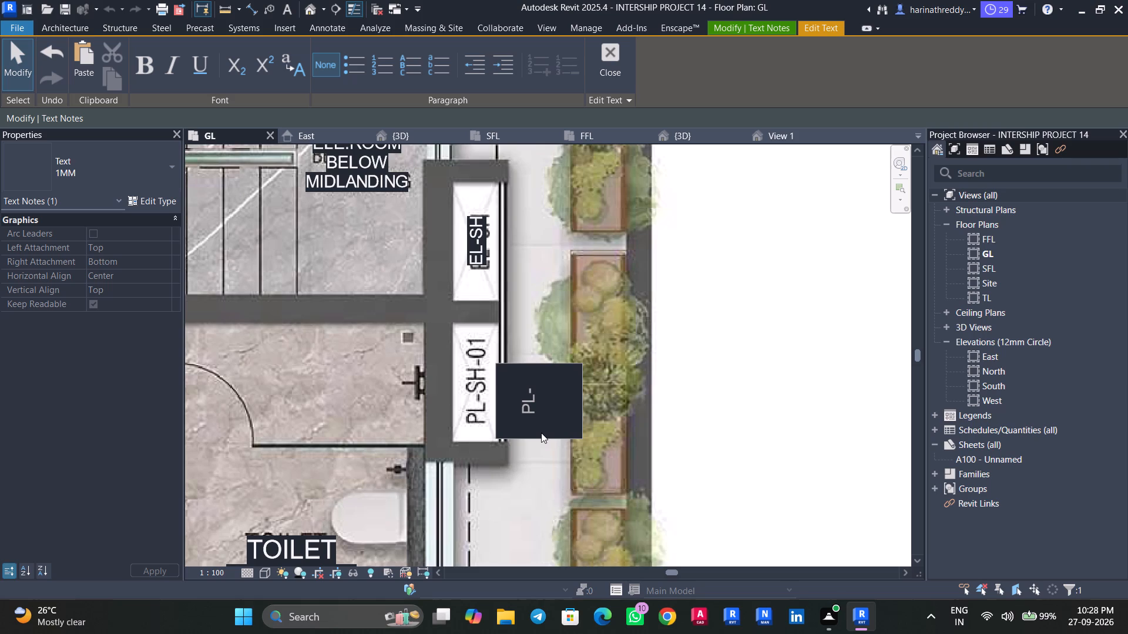
text(SH)
key(minus)
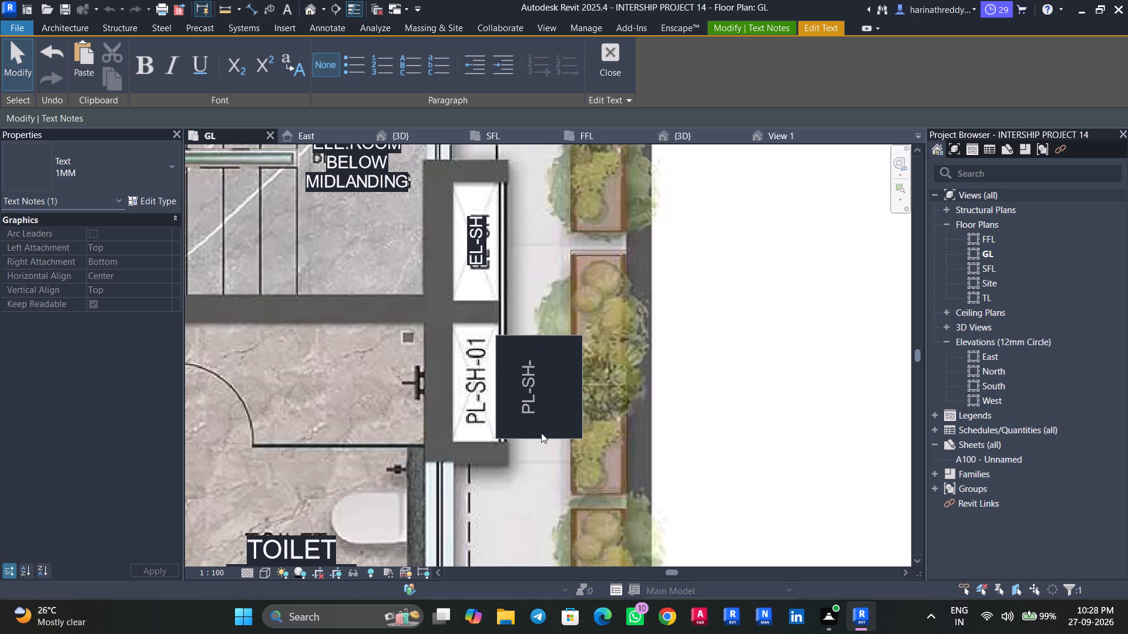
text(00)
key(BackSpace)
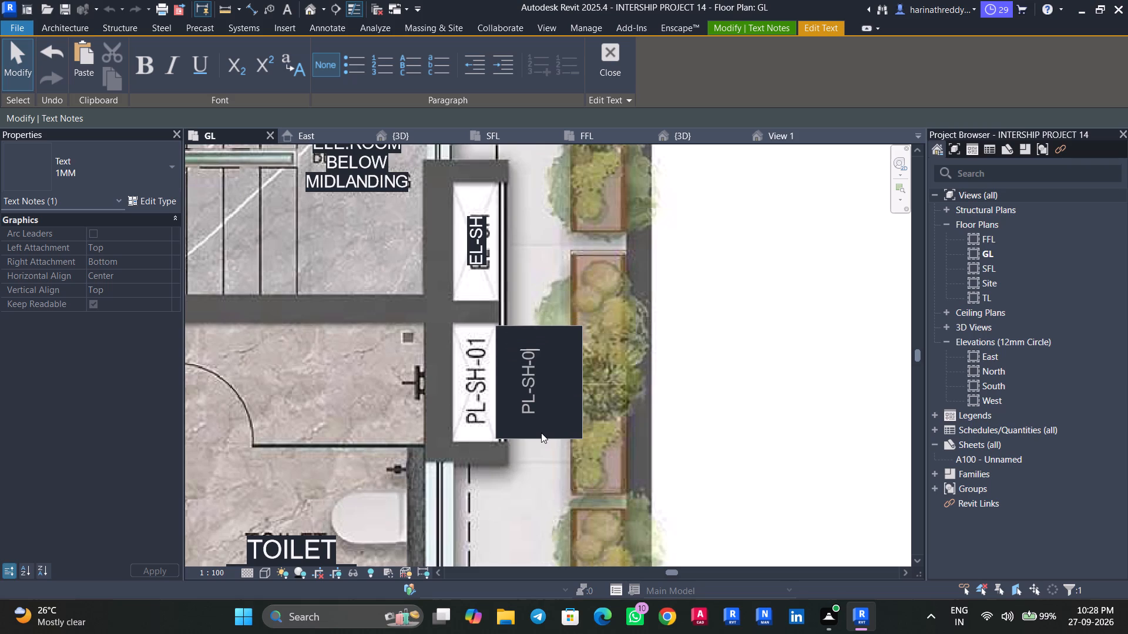
key(1)
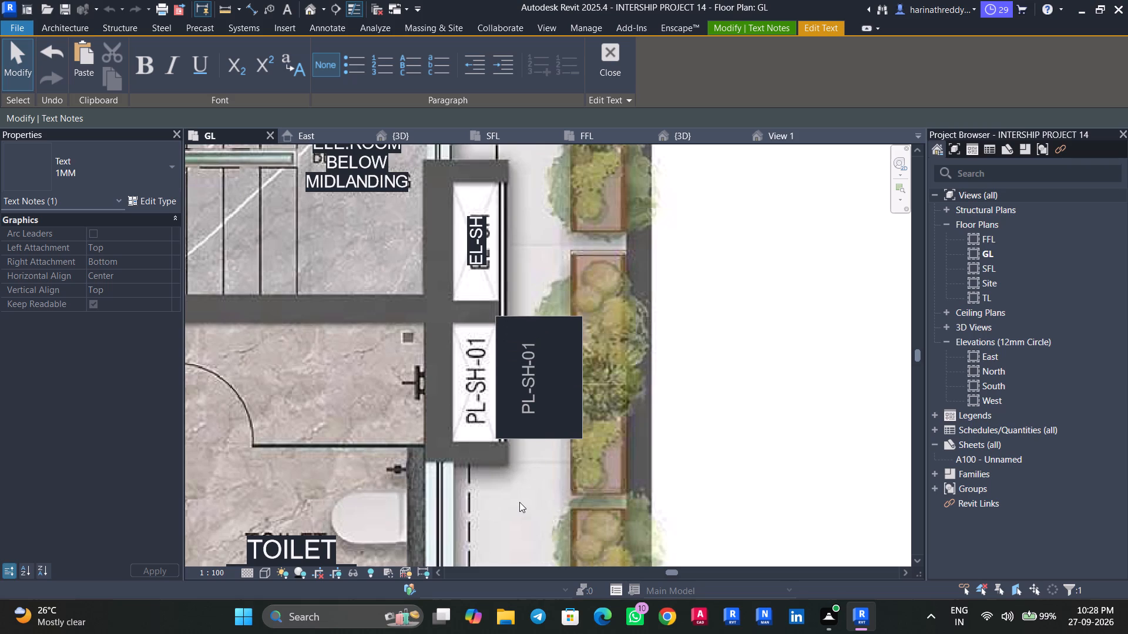
click(518, 481)
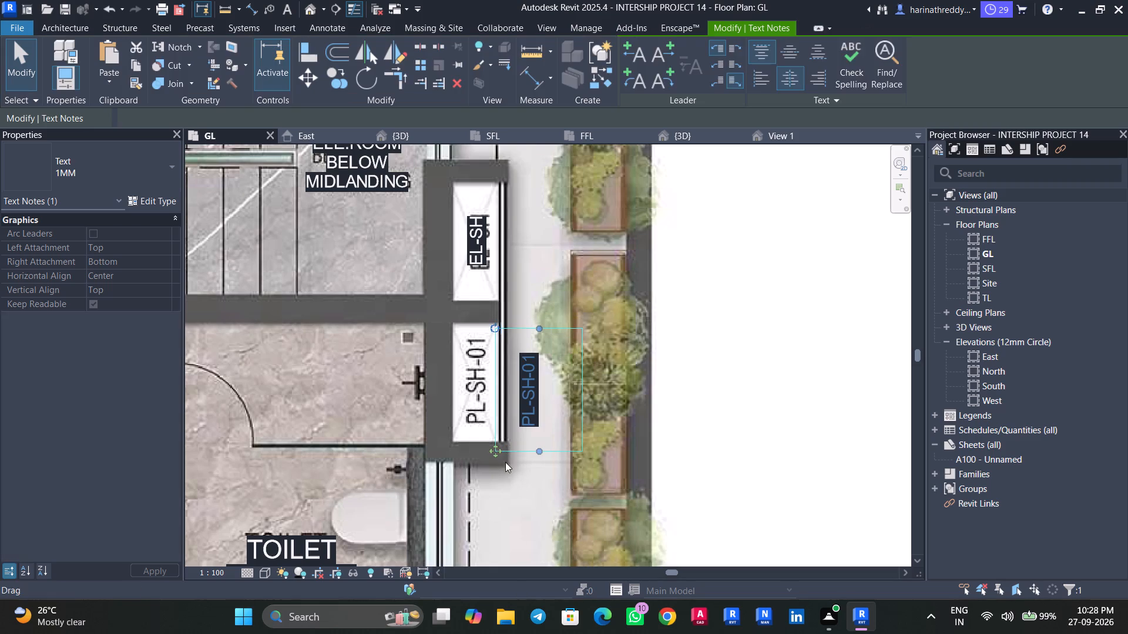
drag(496, 456, 441, 443)
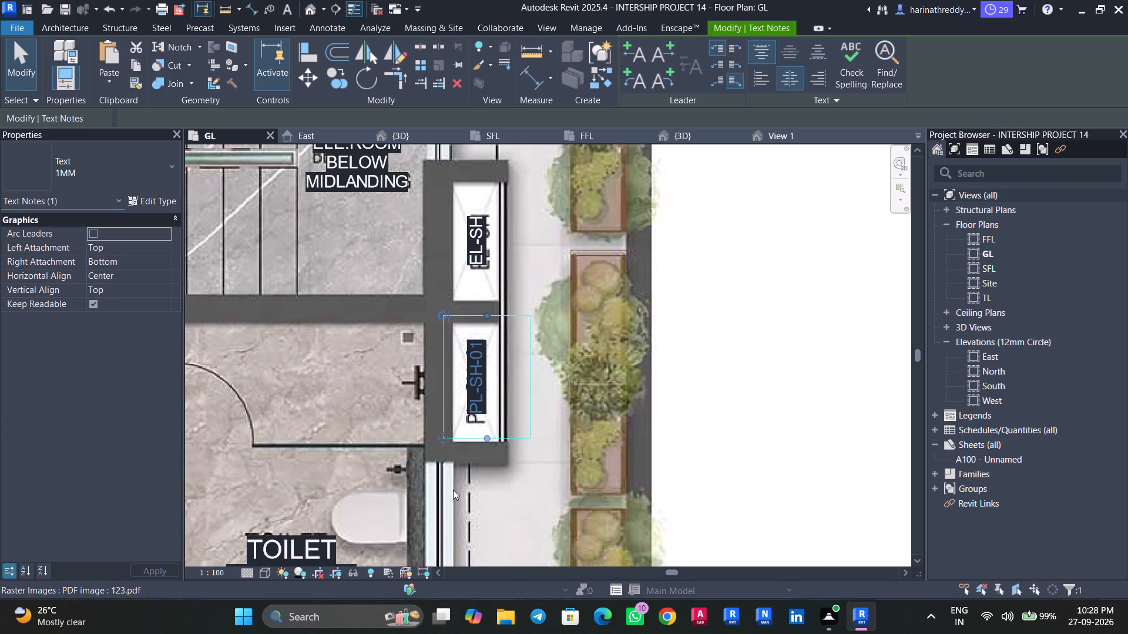
Draw two crossing diagonal model lines between the corners of the PL-SH-01 shaft by the toilet.
scroll(453, 490, down, 8)
middle_drag(457, 505, 496, 362)
scroll(496, 367, down, 7)
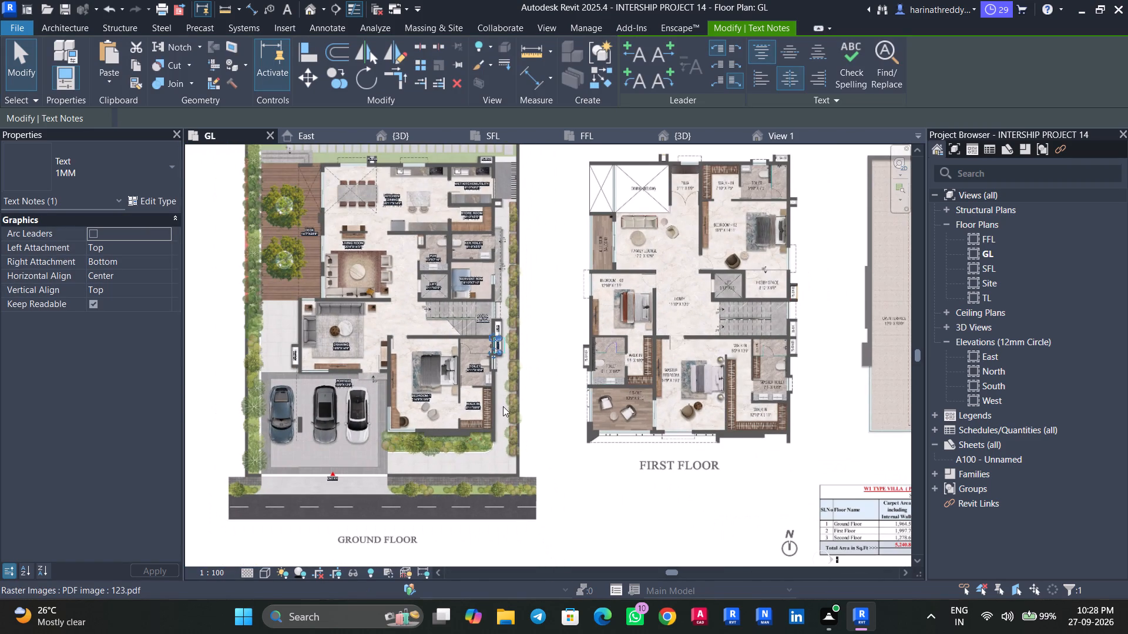
middle_drag(503, 406, 492, 439)
scroll(474, 392, up, 4)
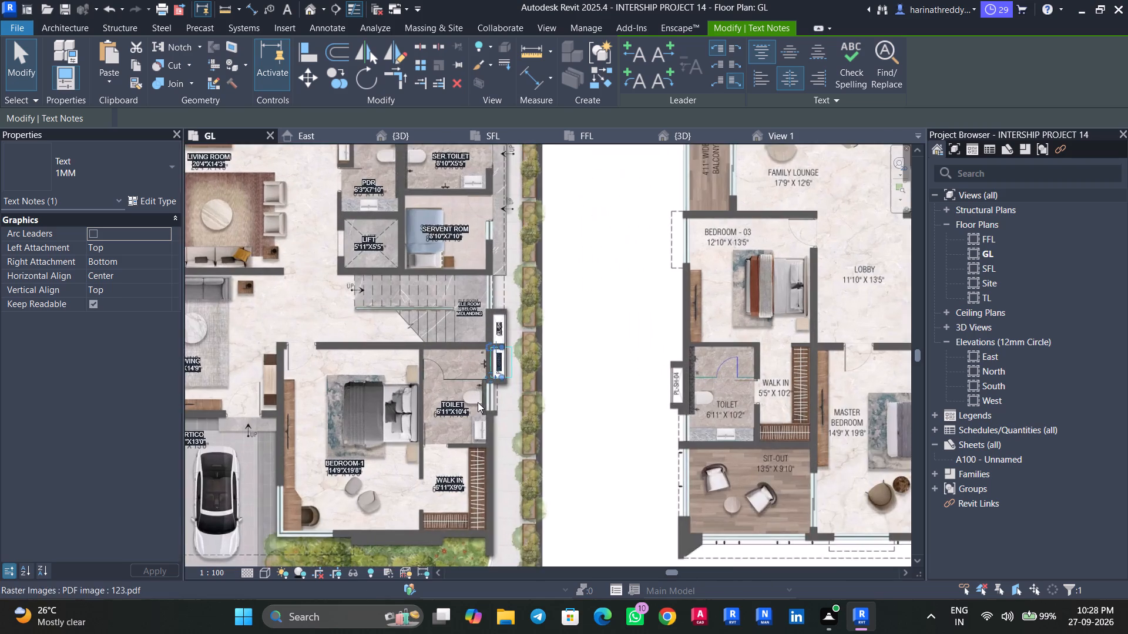
scroll(478, 402, up, 2)
middle_drag(478, 402, 485, 454)
key(Escape)
scroll(498, 431, up, 5)
key(l)
key(i)
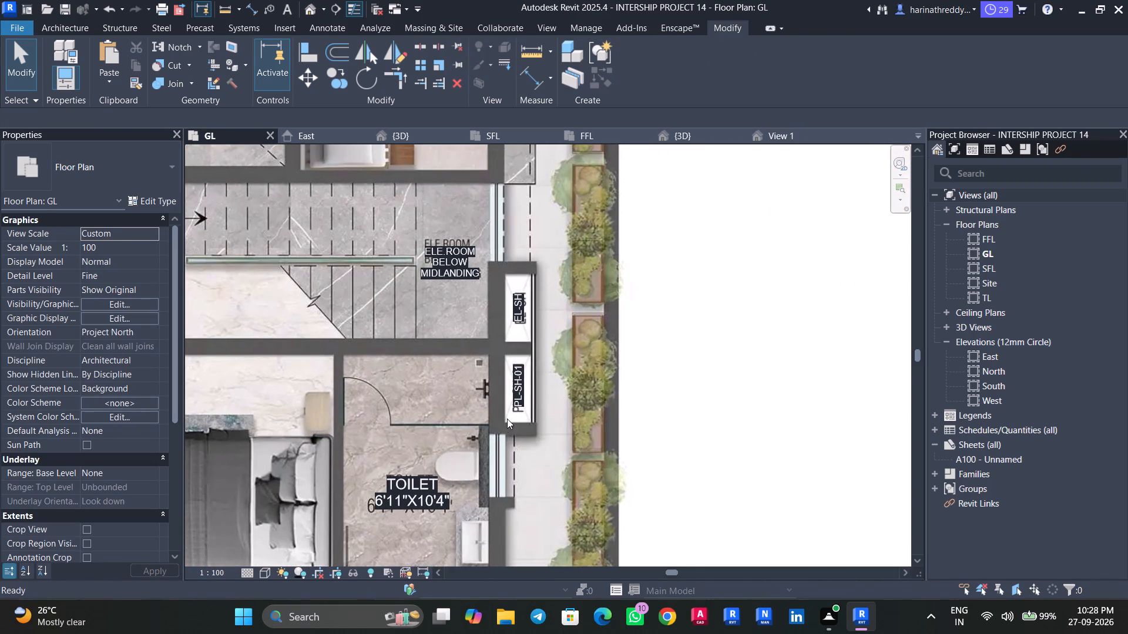
scroll(517, 414, up, 4)
click(543, 430)
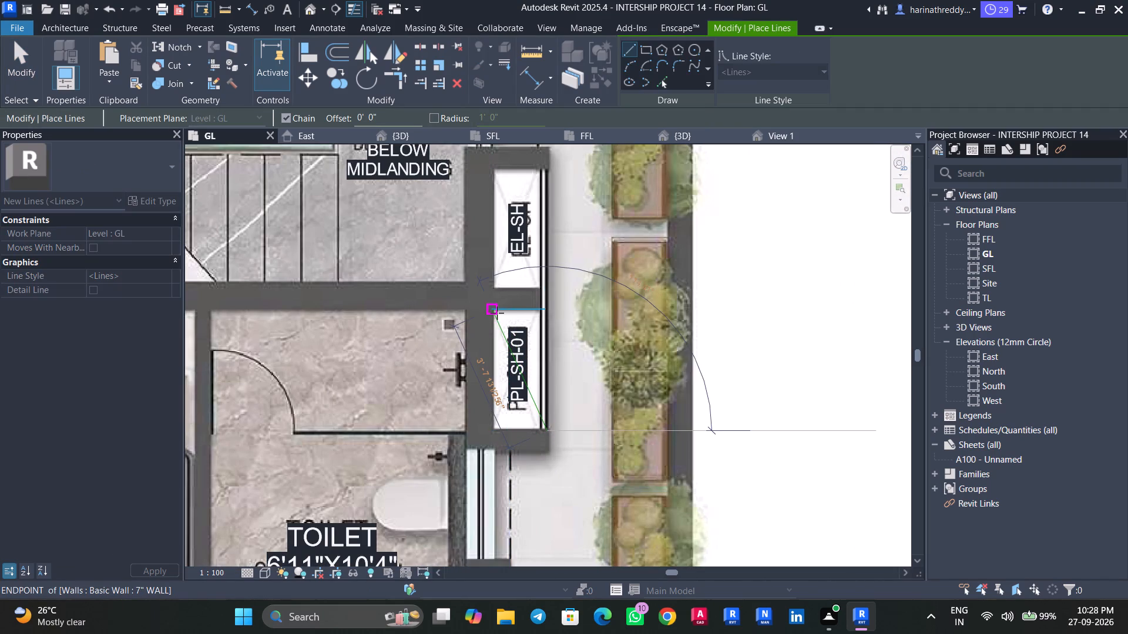
click(497, 313)
key(Escape)
click(543, 311)
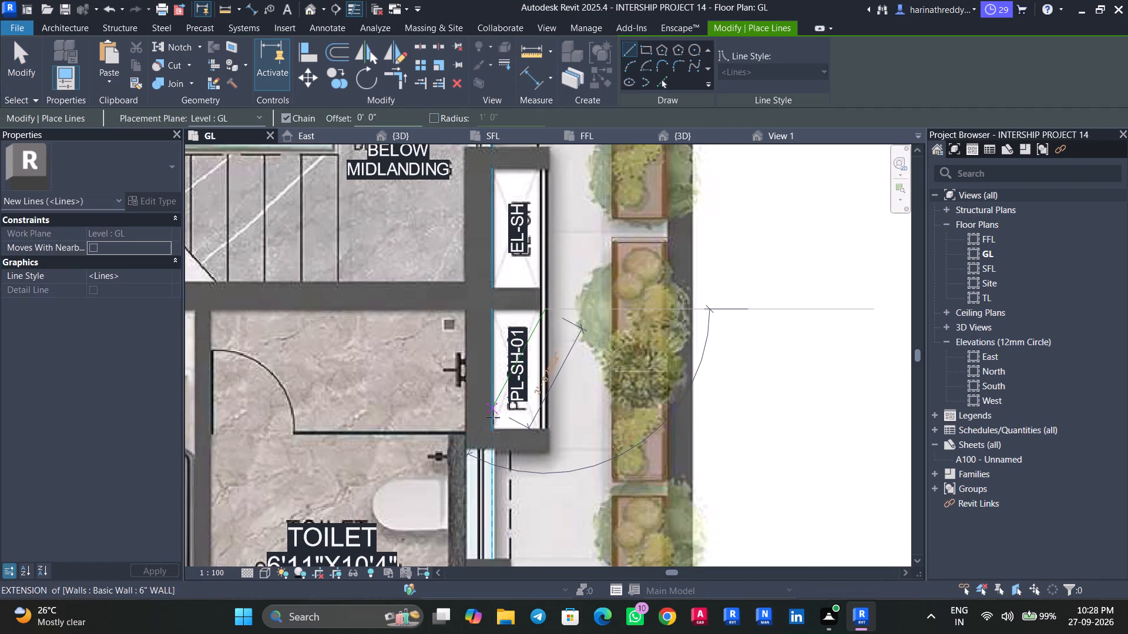
click(494, 430)
key(Escape)
Draw two crossing diagonal model lines between the corners of the EL-SH shaft beside the staircase.
click(539, 289)
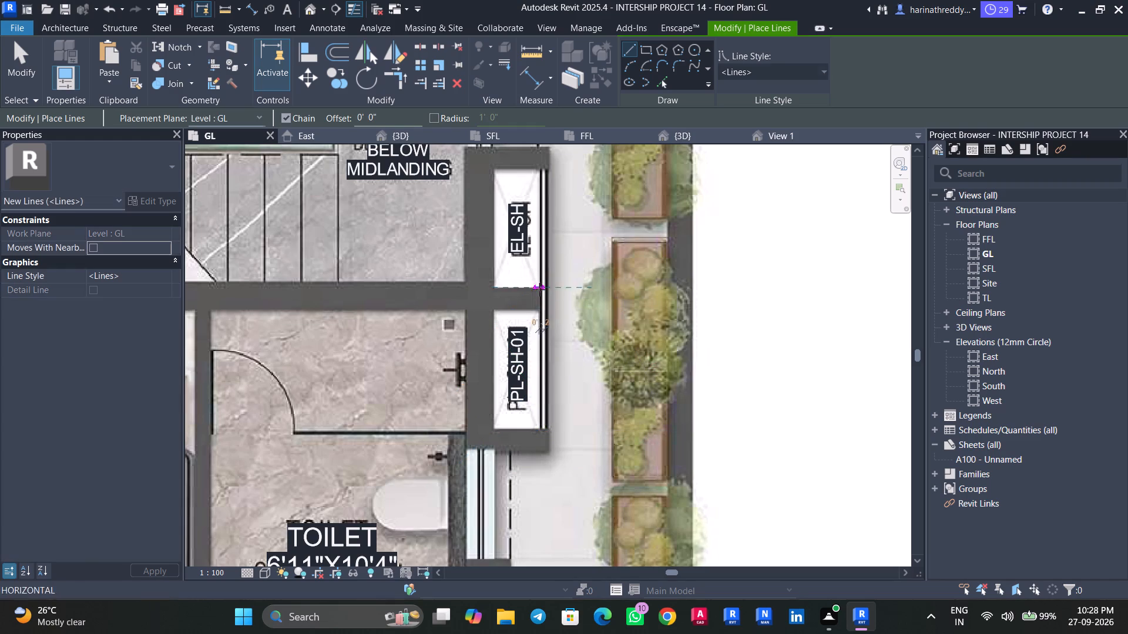
click(496, 175)
key(Escape)
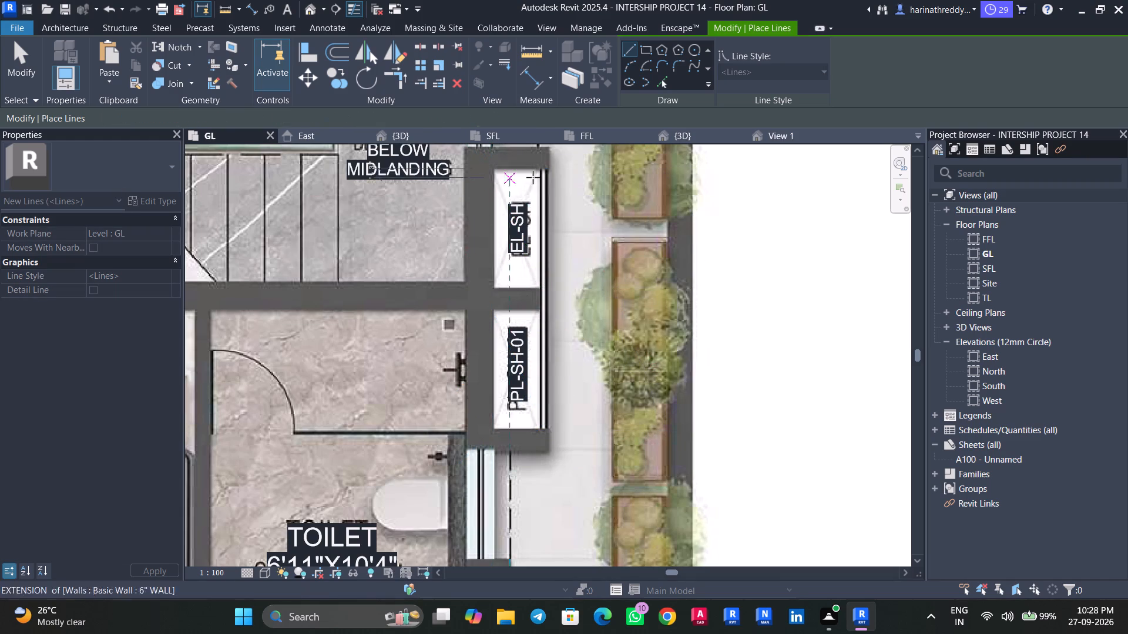
click(542, 171)
click(498, 284)
key(Escape)
Draw two crossing diagonal model lines between the corners of the PL-SH-03 shaft by the wet kitchen.
scroll(502, 310, down, 5)
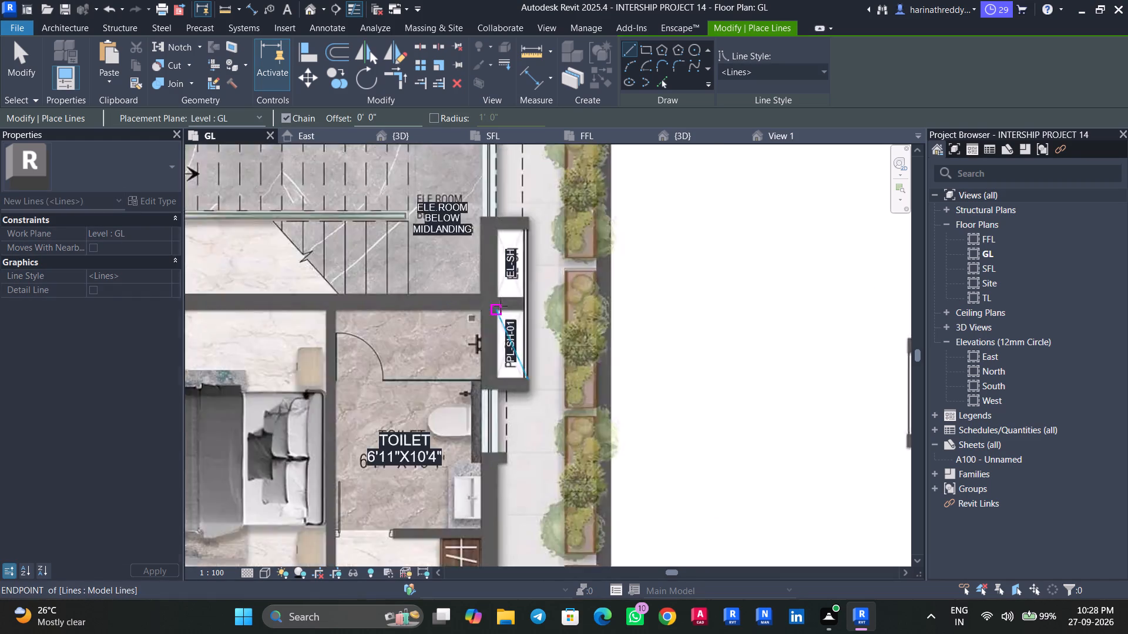
scroll(501, 306, down, 7)
middle_drag(463, 228, 481, 401)
scroll(487, 275, up, 5)
middle_drag(487, 251, 473, 392)
scroll(484, 305, up, 5)
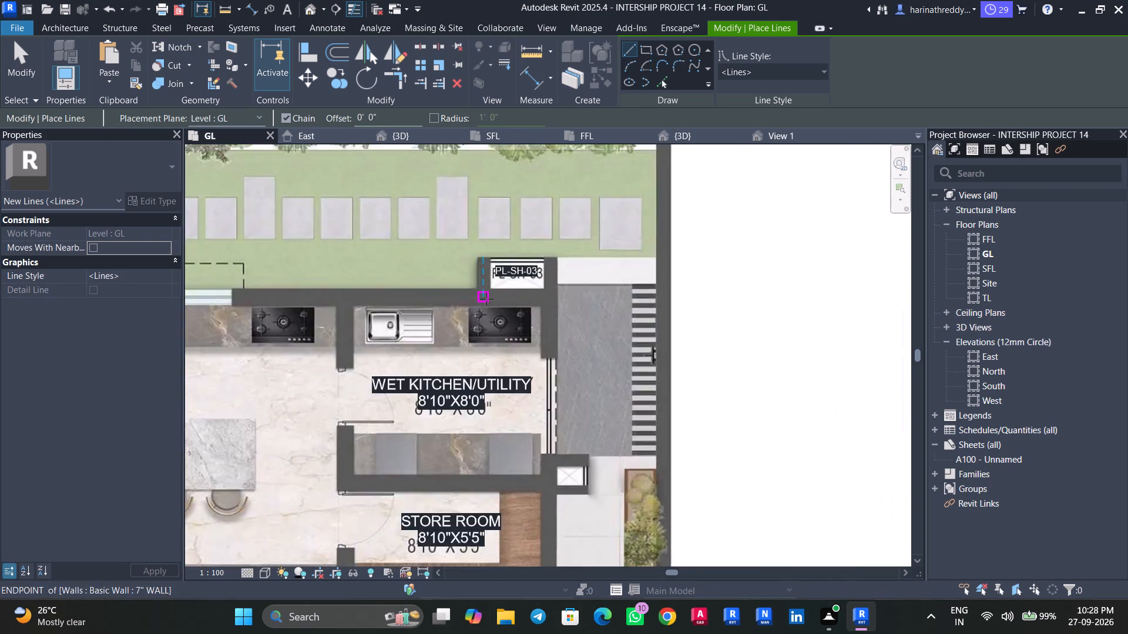
scroll(486, 299, up, 3)
click(600, 279)
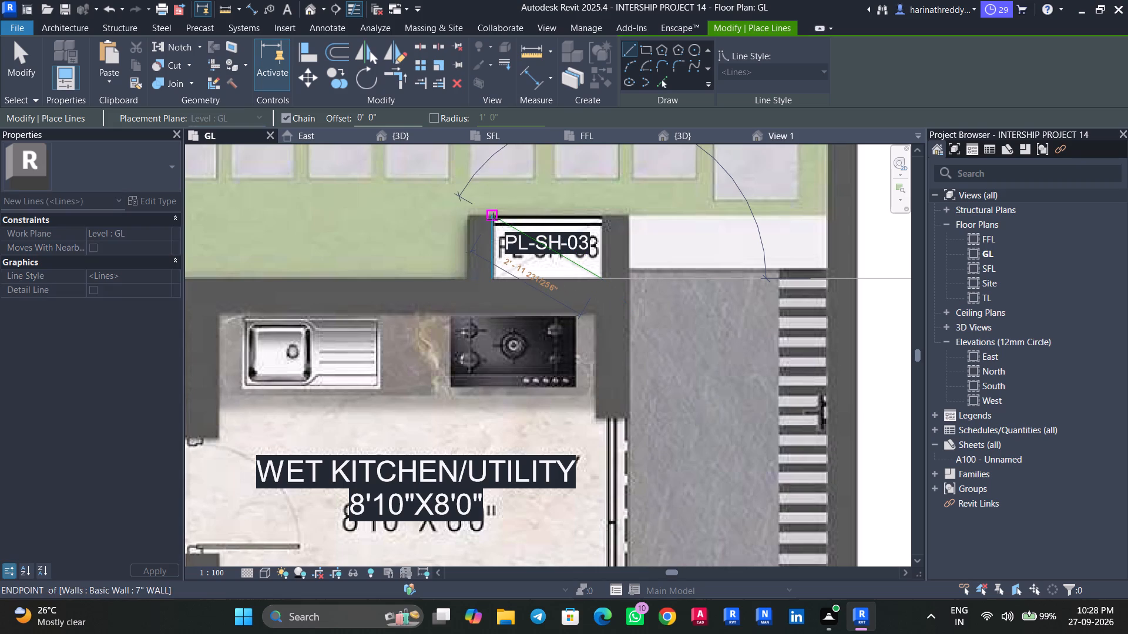
click(493, 218)
key(Escape)
click(495, 276)
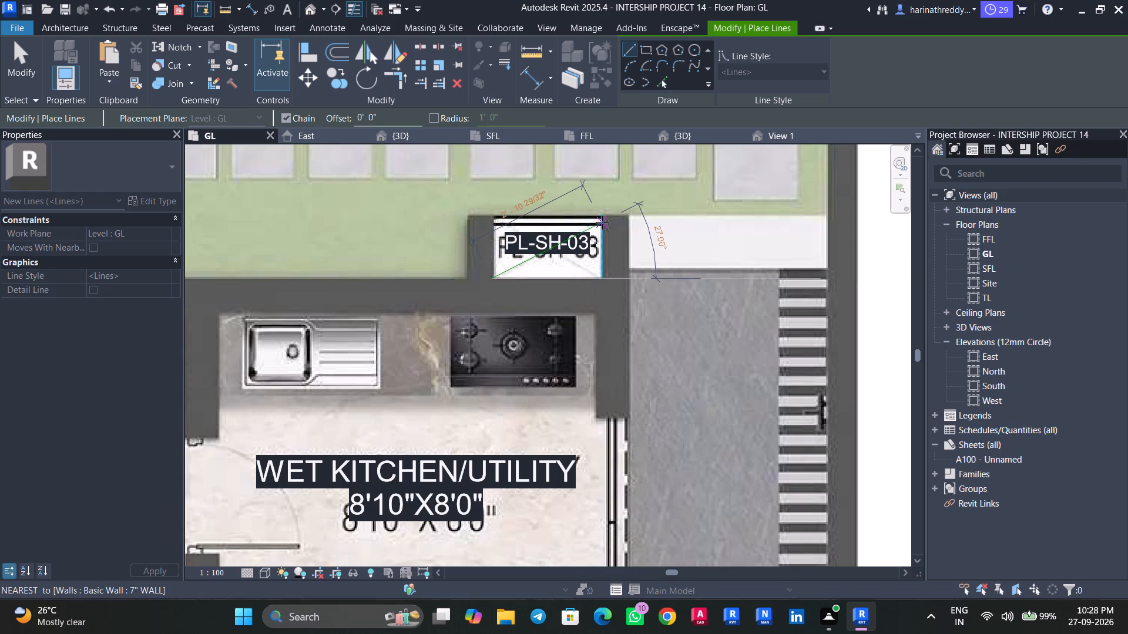
click(605, 220)
key(Escape)
Draw two crossing diagonal model lines between the corners of the PL-SH-04 shaft on the dining area's garden-side wall.
scroll(588, 278, down, 8)
middle_drag(381, 276, 548, 325)
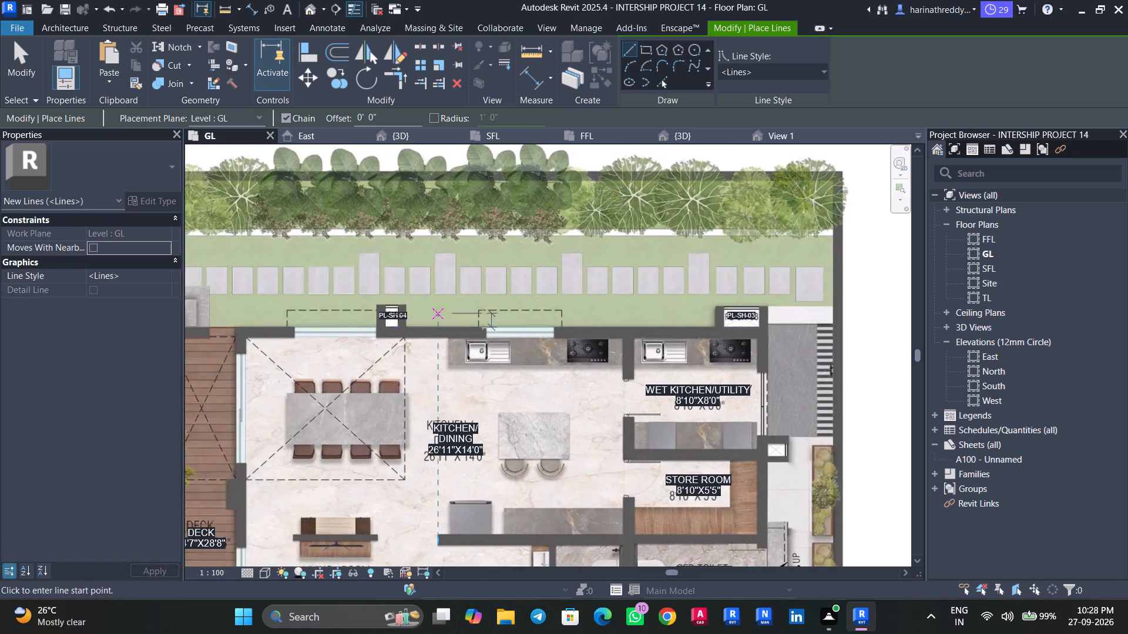
scroll(388, 315, up, 8)
middle_drag(394, 334, 424, 399)
click(448, 406)
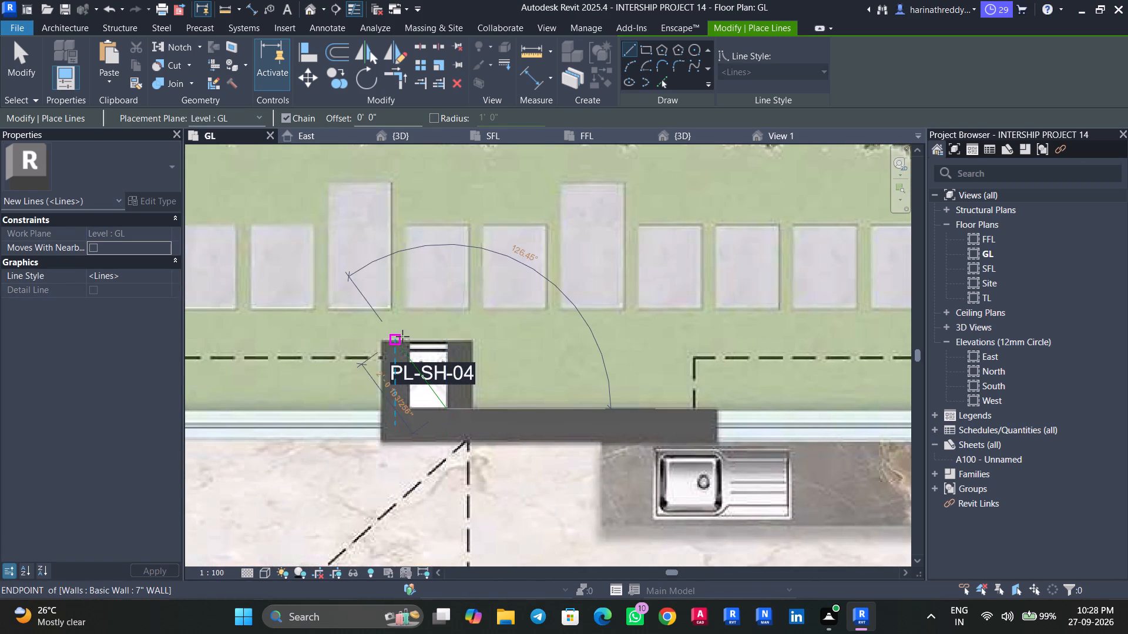
click(410, 341)
key(Escape)
click(409, 408)
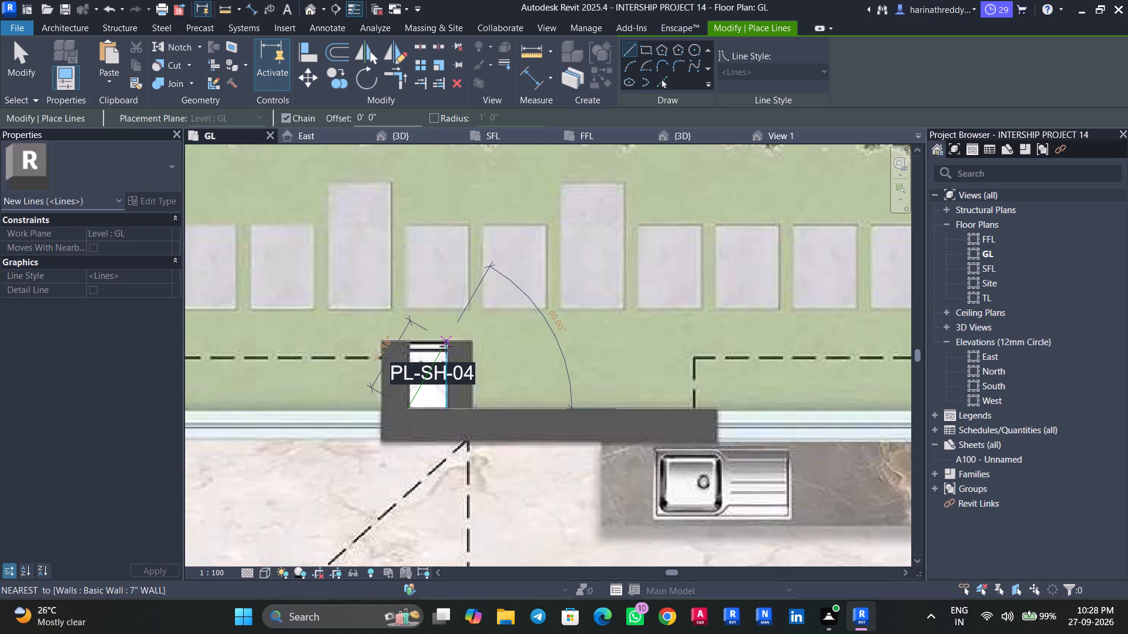
click(447, 344)
key(Escape)
Draw two crossing diagonal model lines between the corners of the PL-SH-04 shaft beside the drawing room.
scroll(420, 419, down, 10)
middle_drag(386, 446, 519, 312)
middle_drag(498, 413, 522, 305)
middle_drag(516, 360, 548, 240)
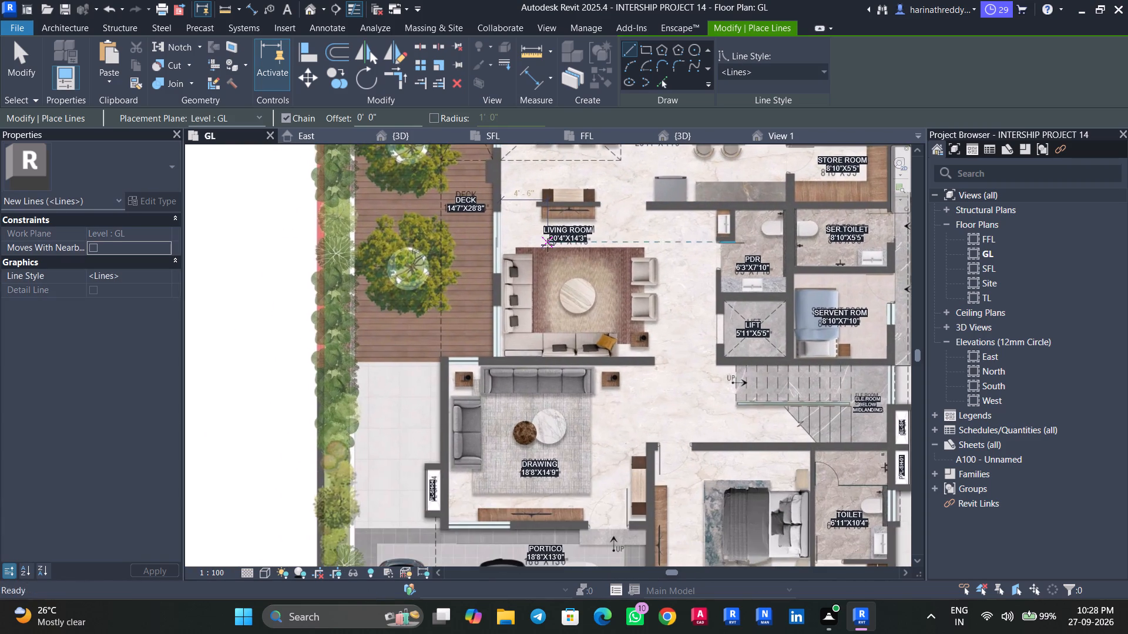
middle_drag(536, 273, 544, 209)
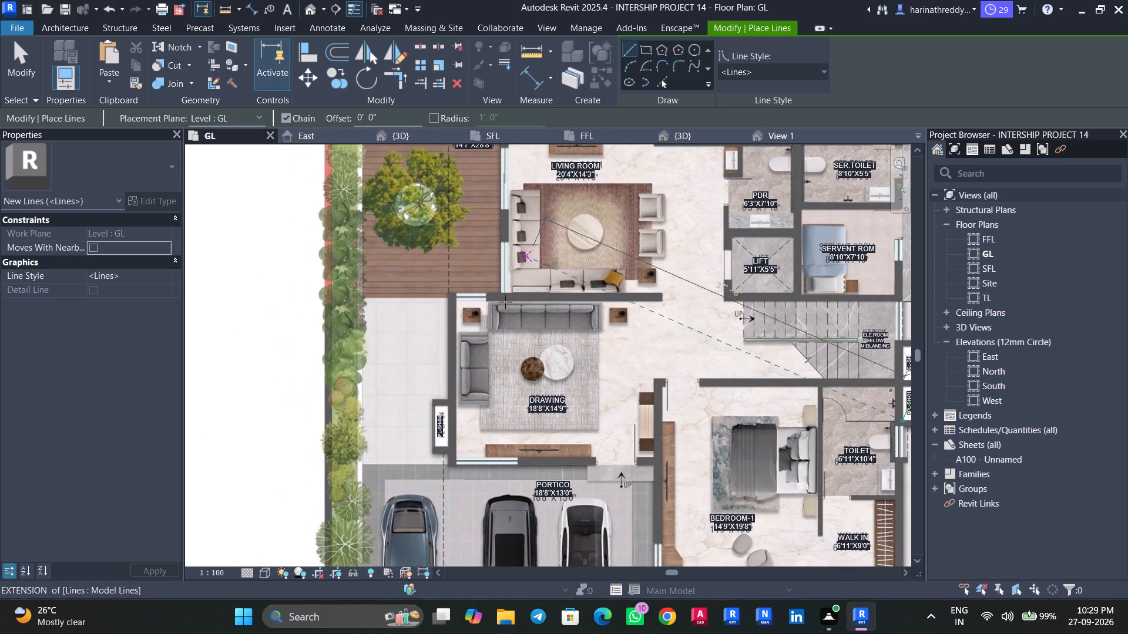
scroll(424, 451, up, 9)
click(482, 452)
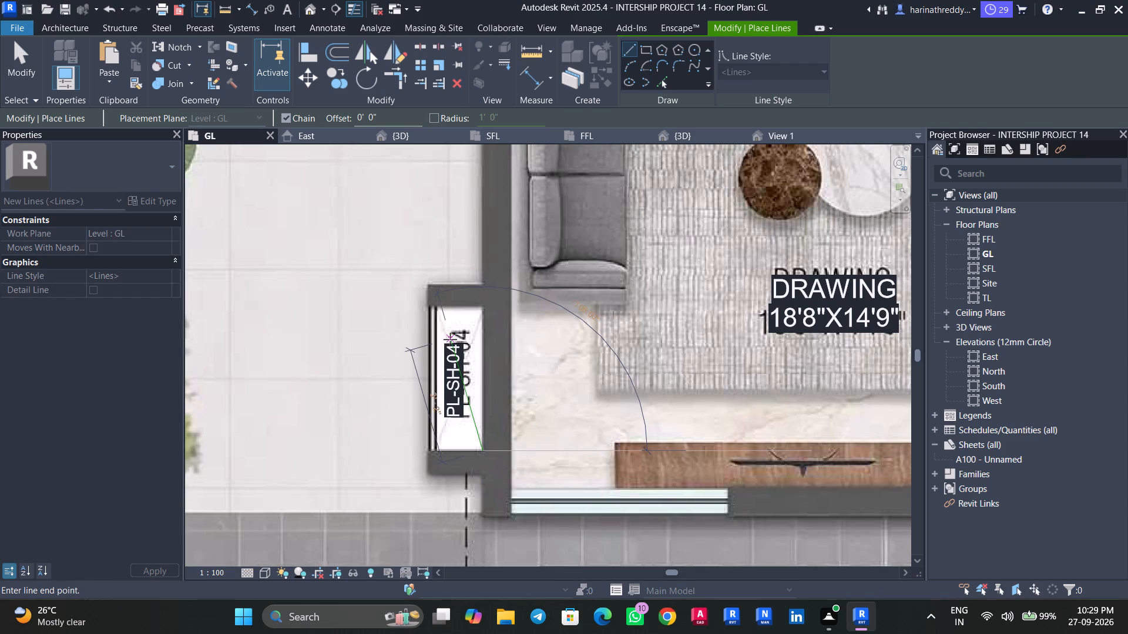
click(437, 309)
key(Escape)
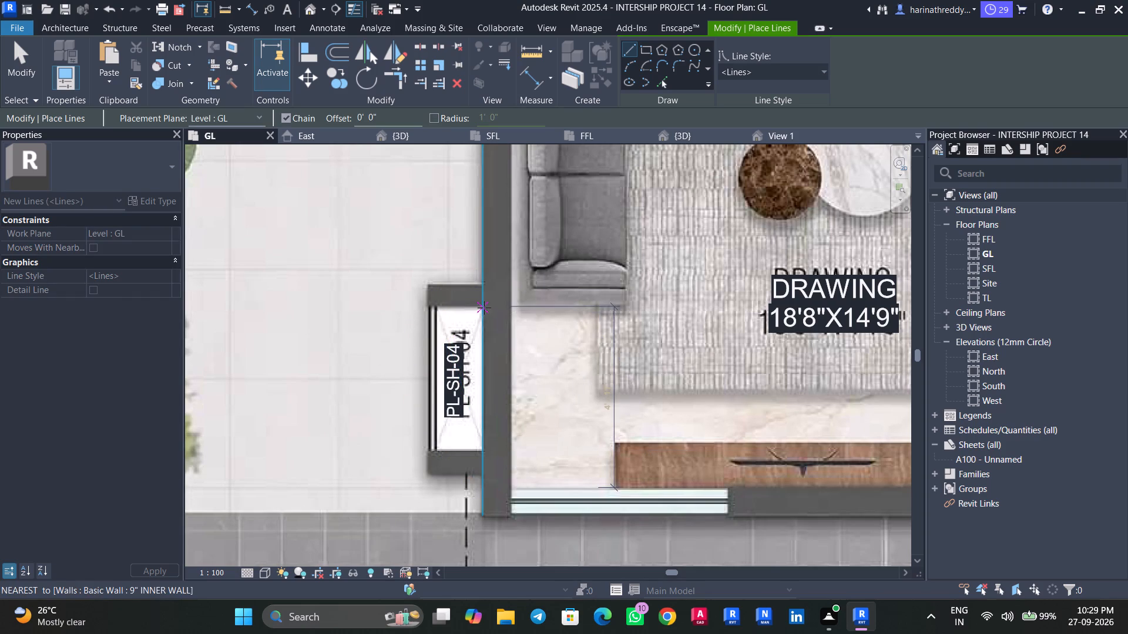
click(484, 308)
click(437, 446)
key(Escape)
scroll(439, 447, down, 4)
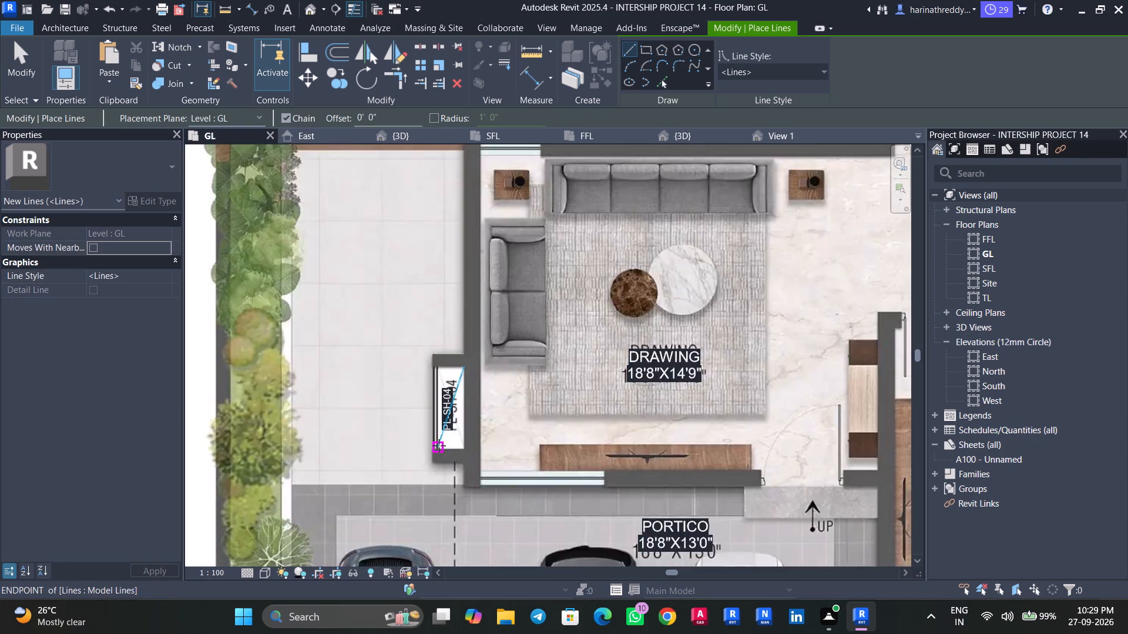
scroll(439, 446, down, 3)
middle_drag(563, 474, 455, 350)
scroll(464, 406, down, 6)
middle_drag(464, 405, 430, 436)
scroll(429, 434, down, 2)
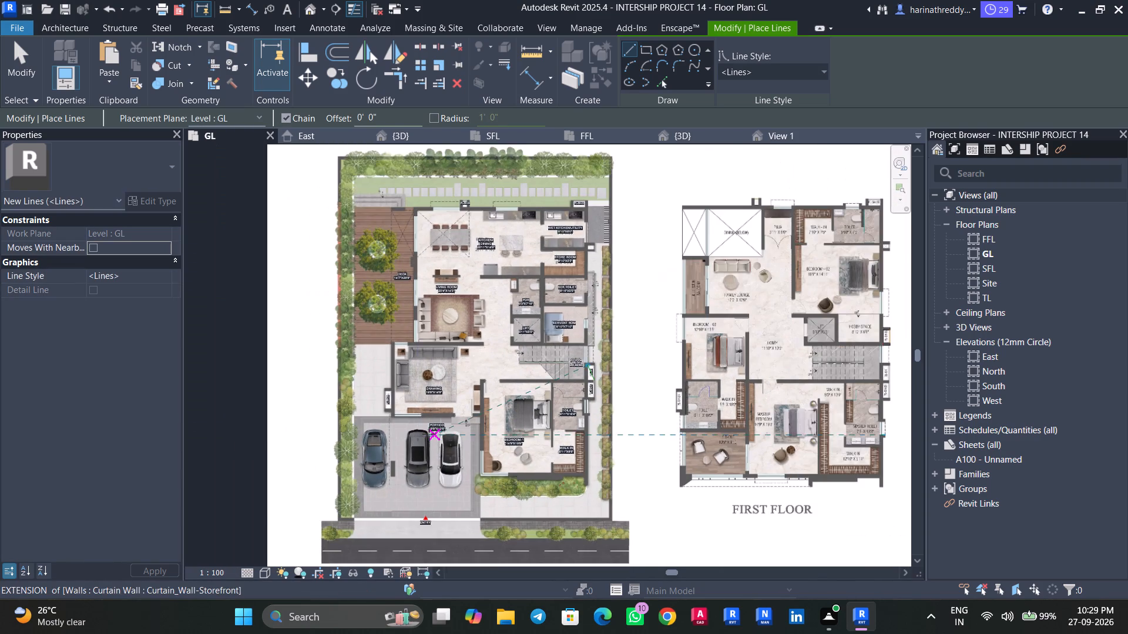
scroll(429, 434, down, 3)
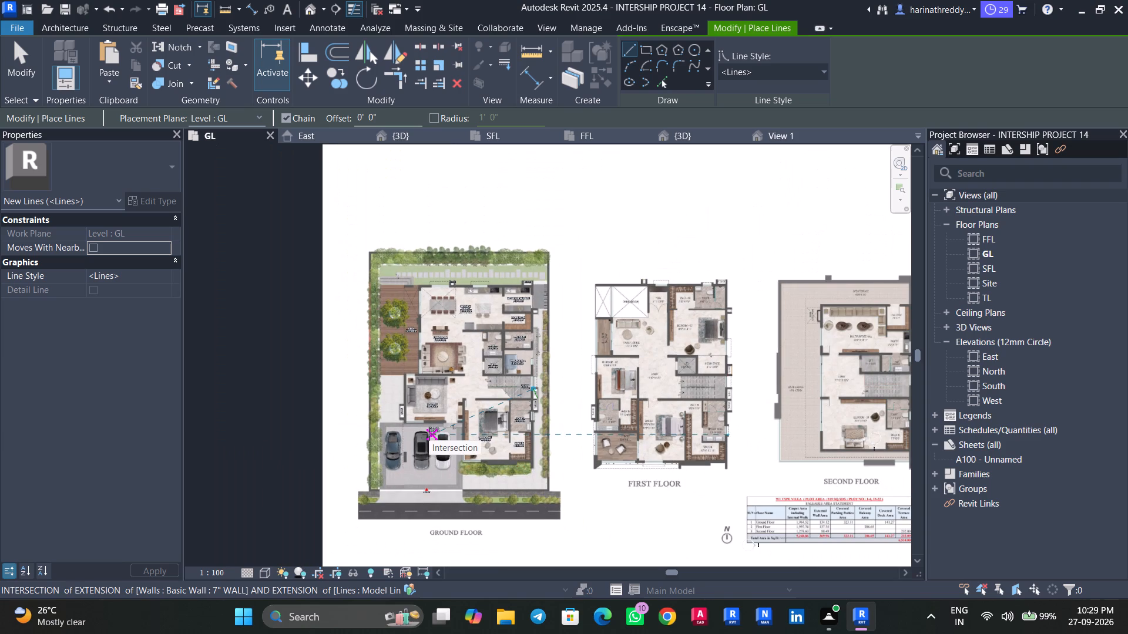
scroll(429, 434, down, 2)
scroll(516, 329, up, 2)
scroll(518, 329, down, 1)
scroll(518, 329, up, 7)
key(Escape)
key(Escape)
key(Escape)
Bring the ground floor's STORE ROOM text note over to the narrow void beside the dining void on the first floor plan.
scroll(562, 375, up, 2)
middle_drag(562, 374, 422, 397)
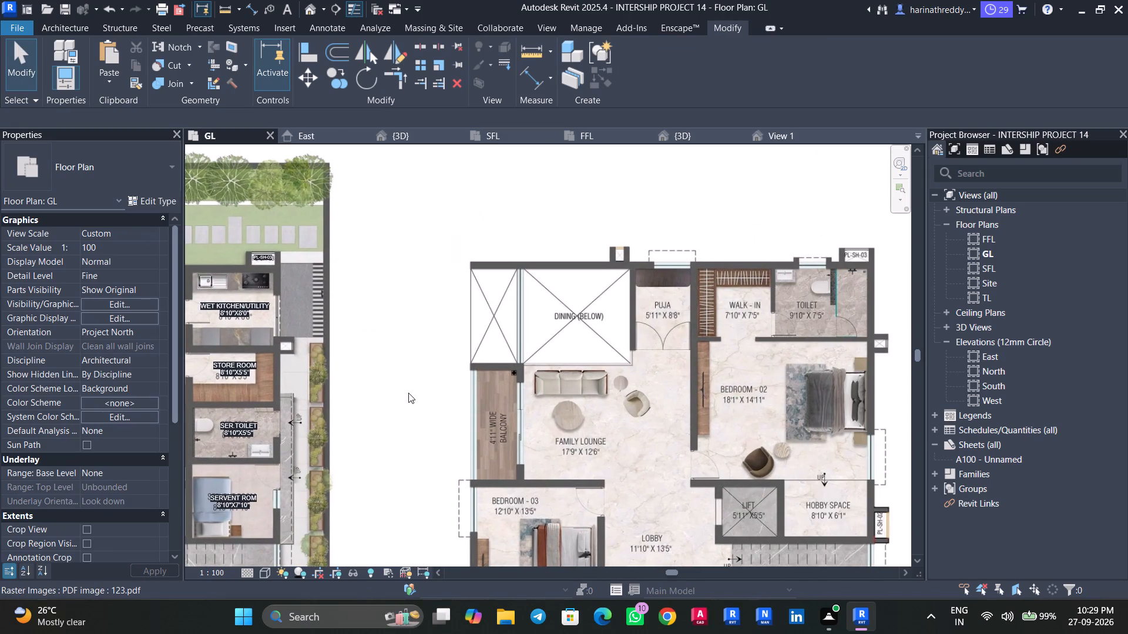
key(Tab)
click(245, 375)
ctrl+drag(242, 374, 514, 326)
Replace the note's room name and size with the text DINING (BELOW).
scroll(516, 326, up, 3)
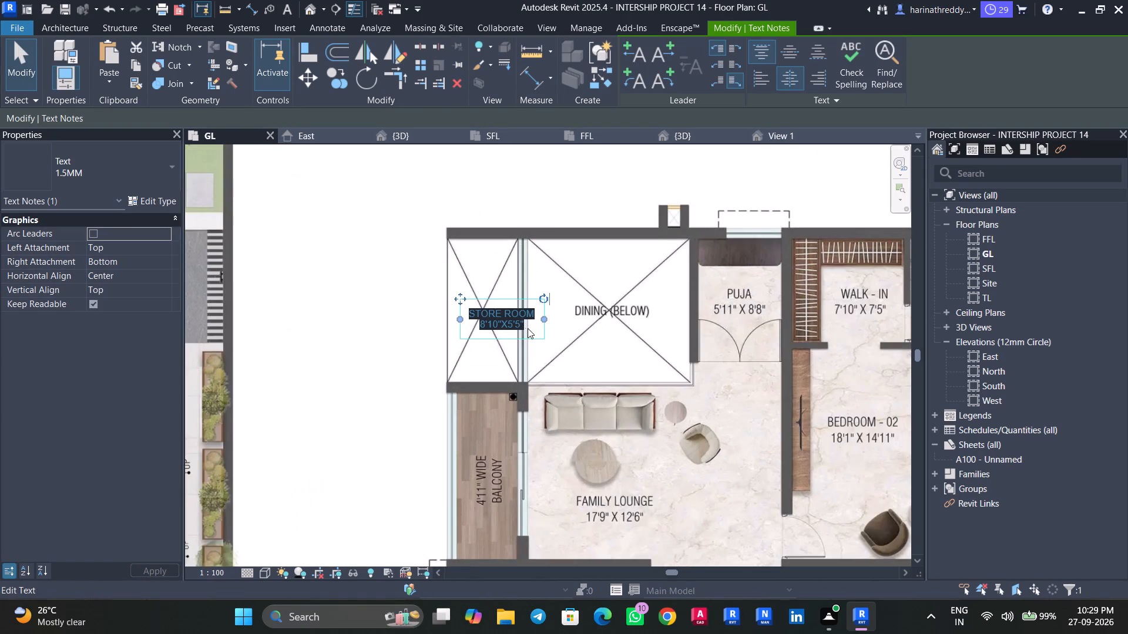
scroll(528, 328, up, 3)
click(528, 328)
drag(528, 328, 440, 297)
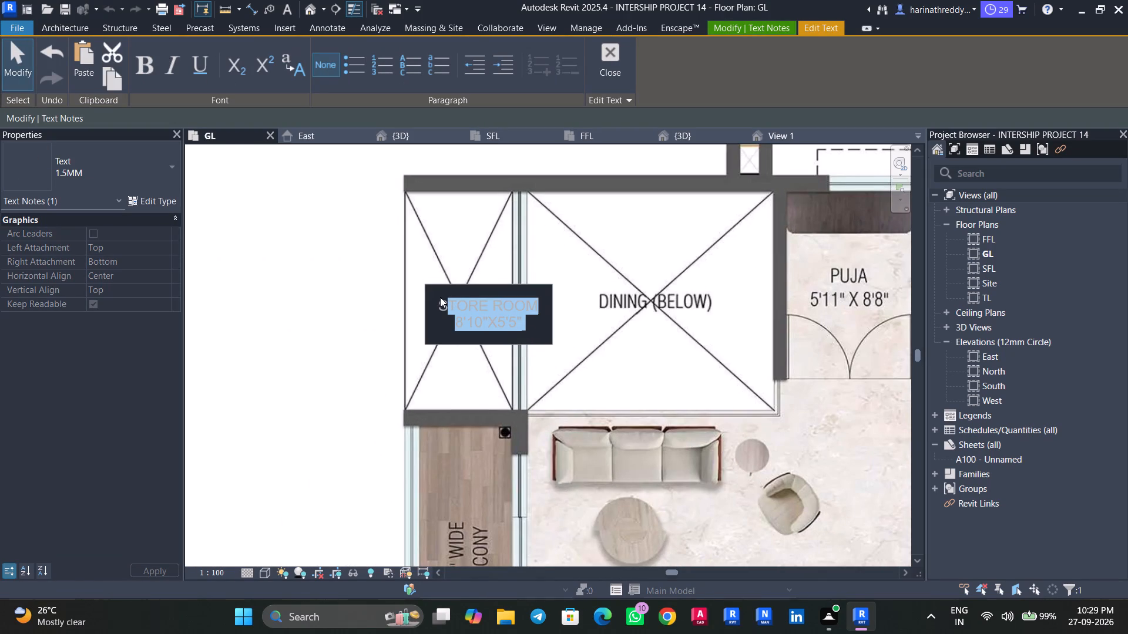
text(DININ)
key(g)
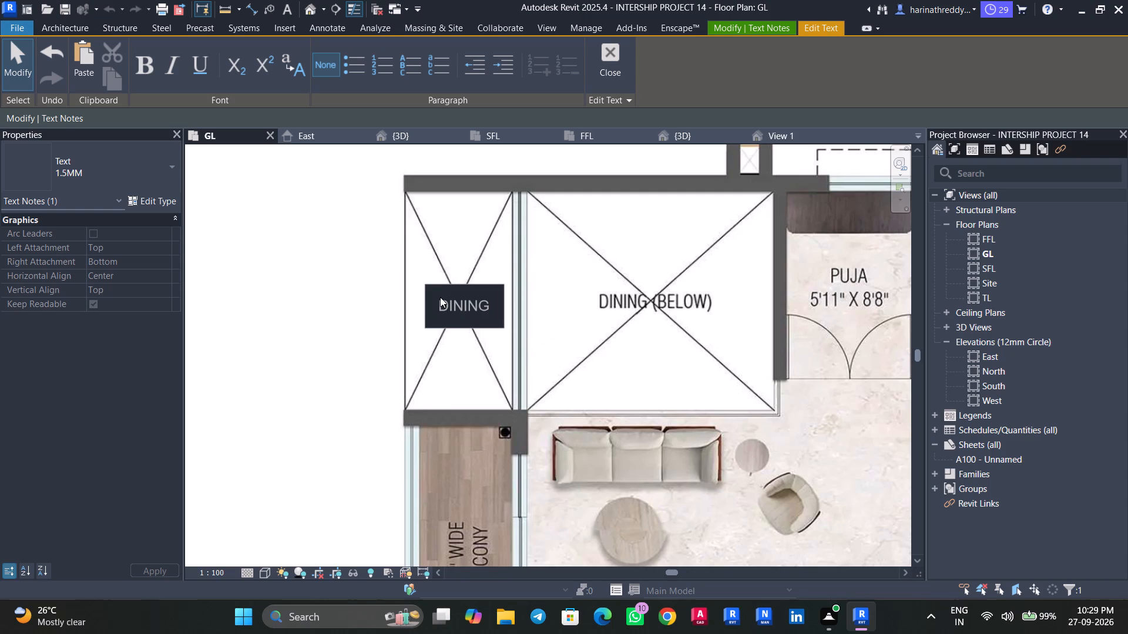
key(shift+parenleft)
text(BELOW)
key(shift+parenright)
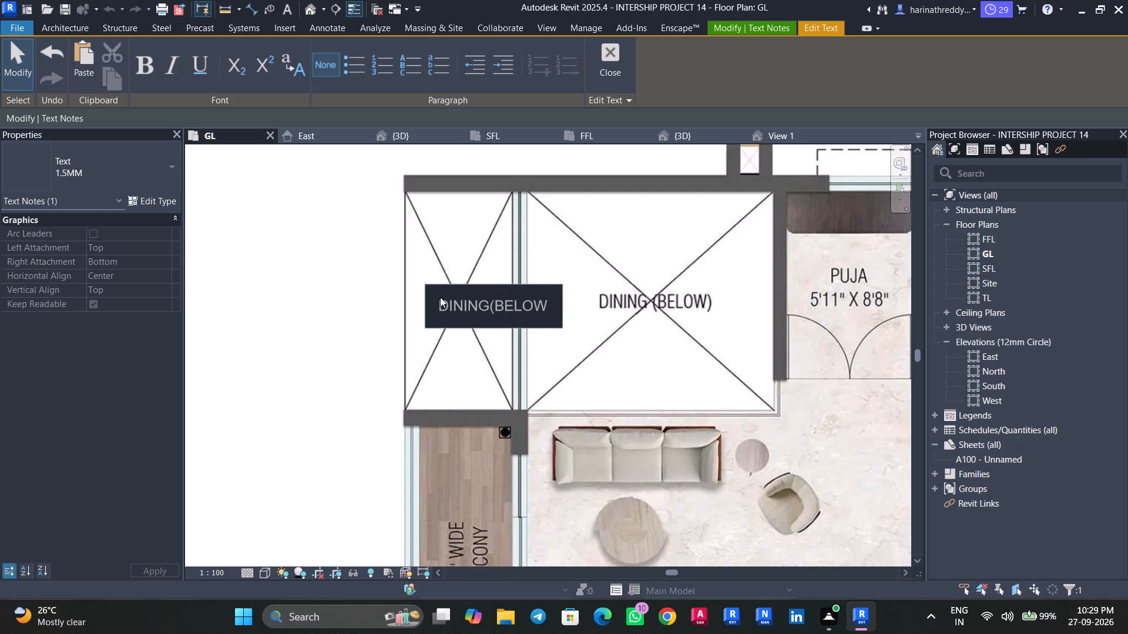
click(491, 306)
key(space)
click(457, 358)
Move the DINING (BELOW) note onto the matching reference label at the centre of the dining void.
drag(418, 281, 582, 278)
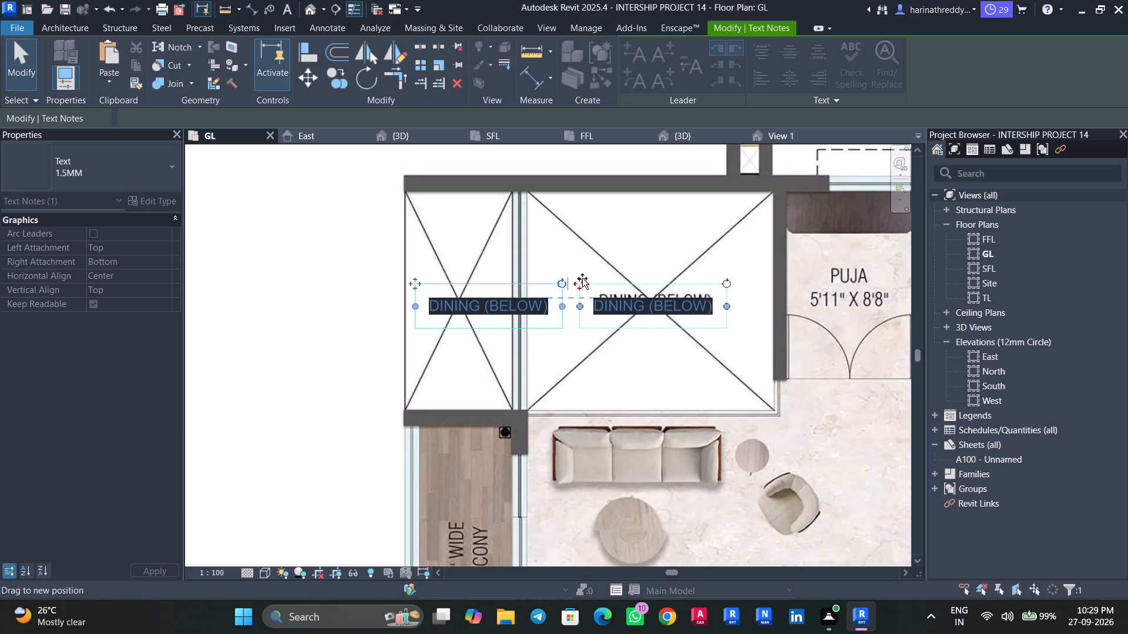
drag(582, 278, 583, 272)
middle_drag(603, 336, 492, 367)
key(Escape)
key(Escape)
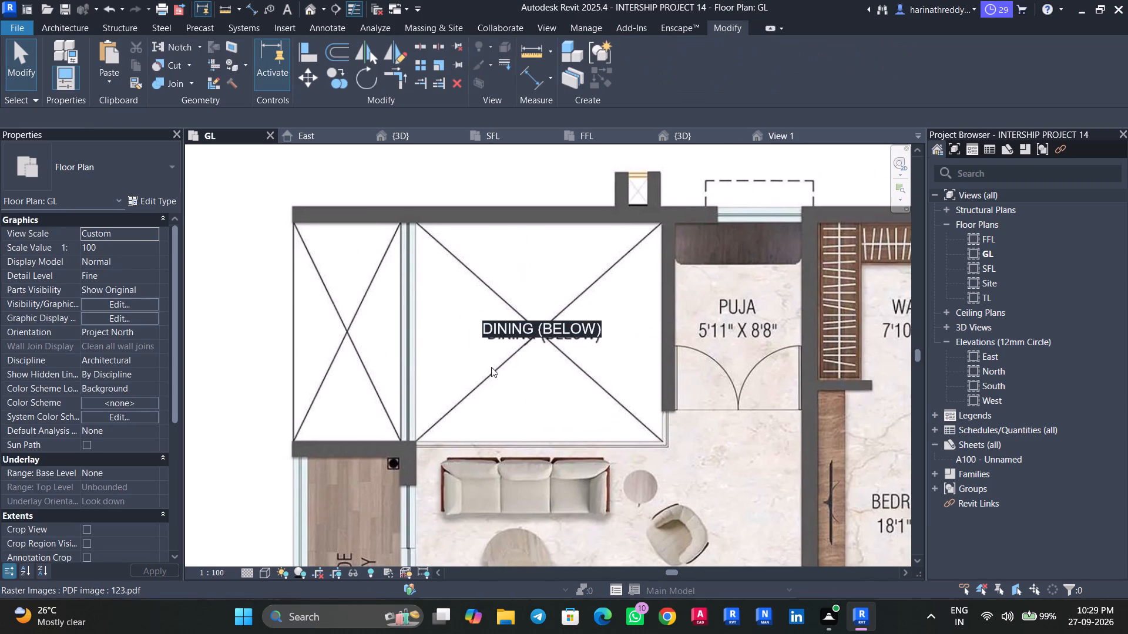
Draw two crossing diagonal model lines between the corners of the first floor's dining void.
key(l)
key(i)
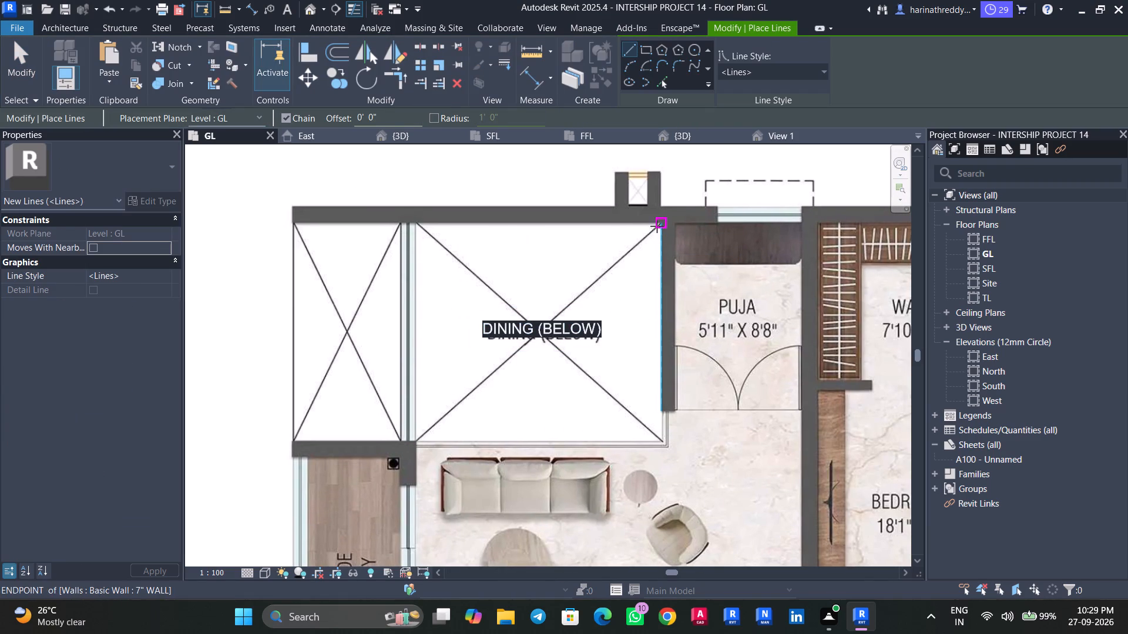
click(657, 226)
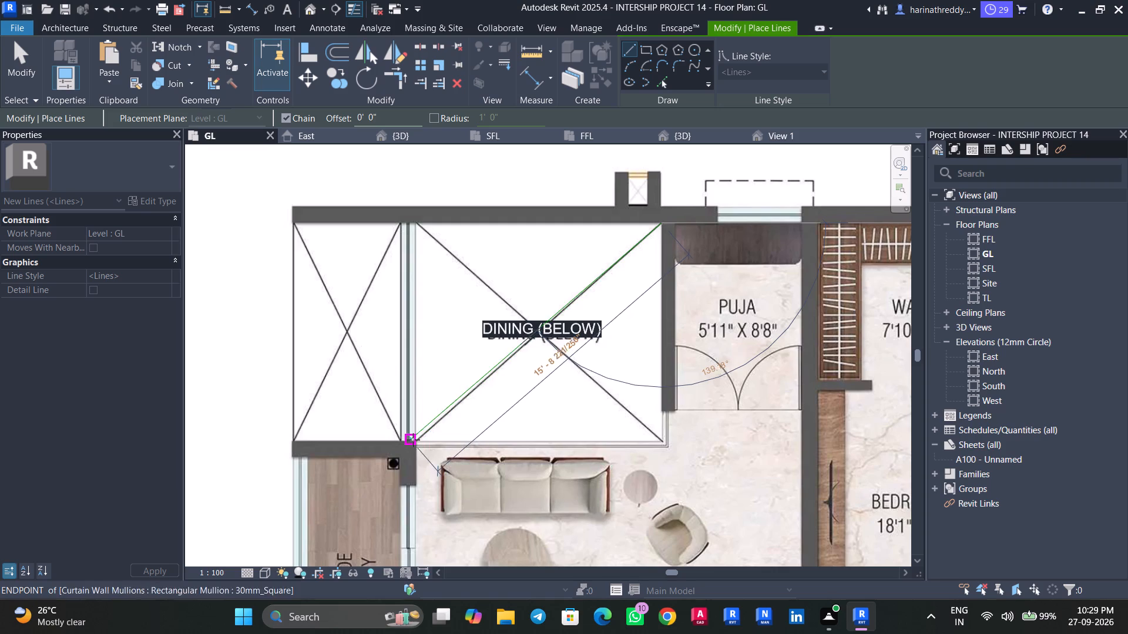
click(413, 440)
key(Escape)
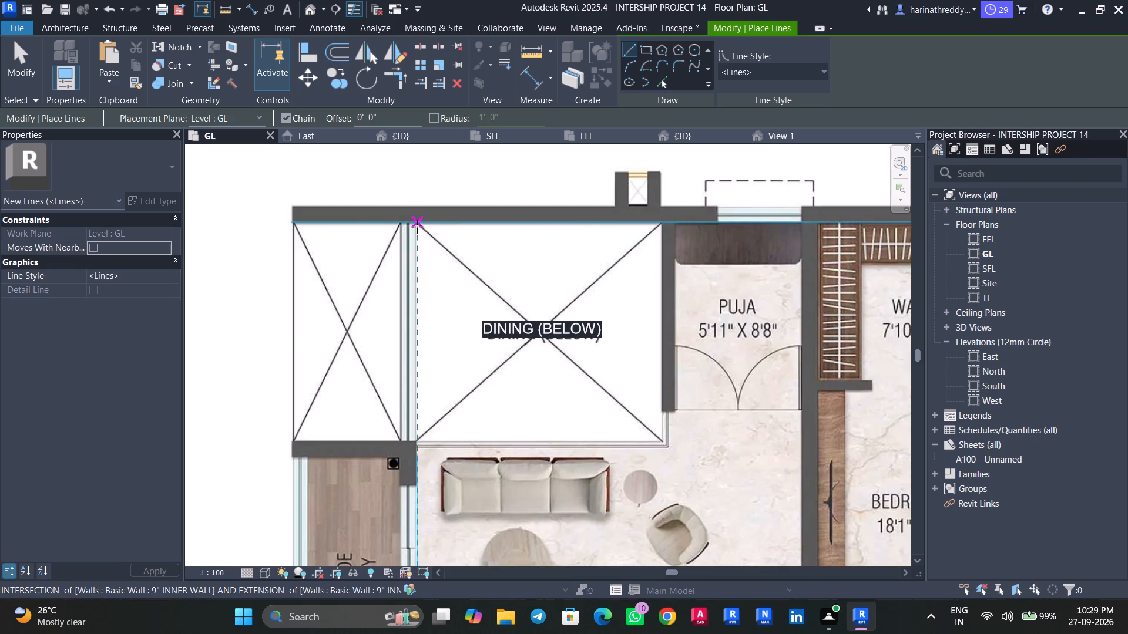
click(417, 227)
click(661, 441)
key(Escape)
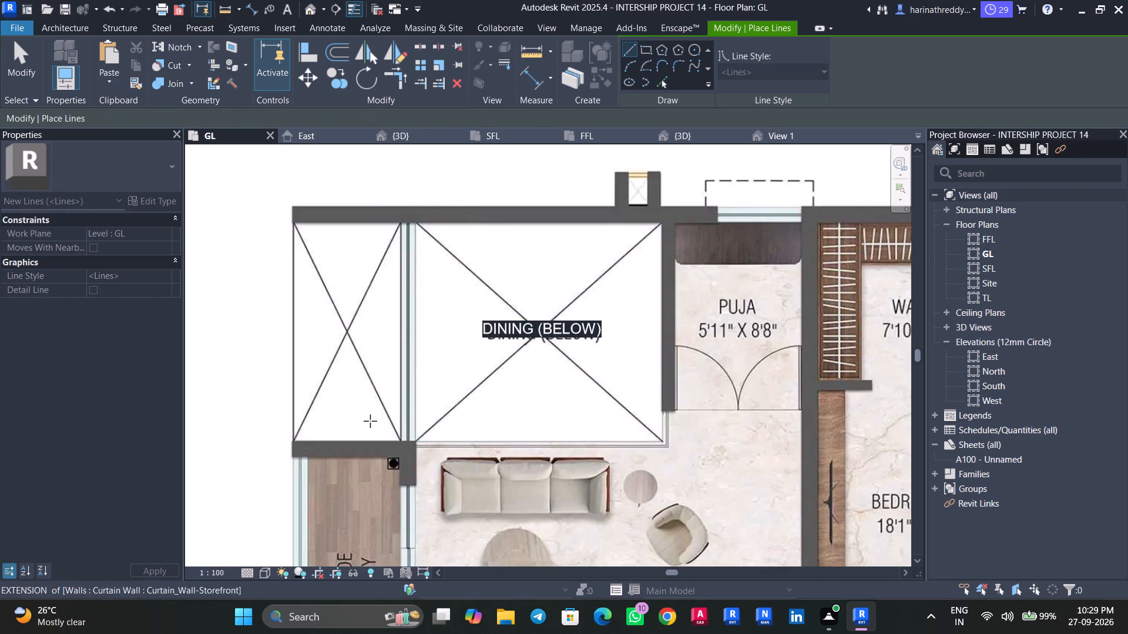
Draw two crossing diagonal model lines between the corners of the narrow void above the balcony.
click(397, 441)
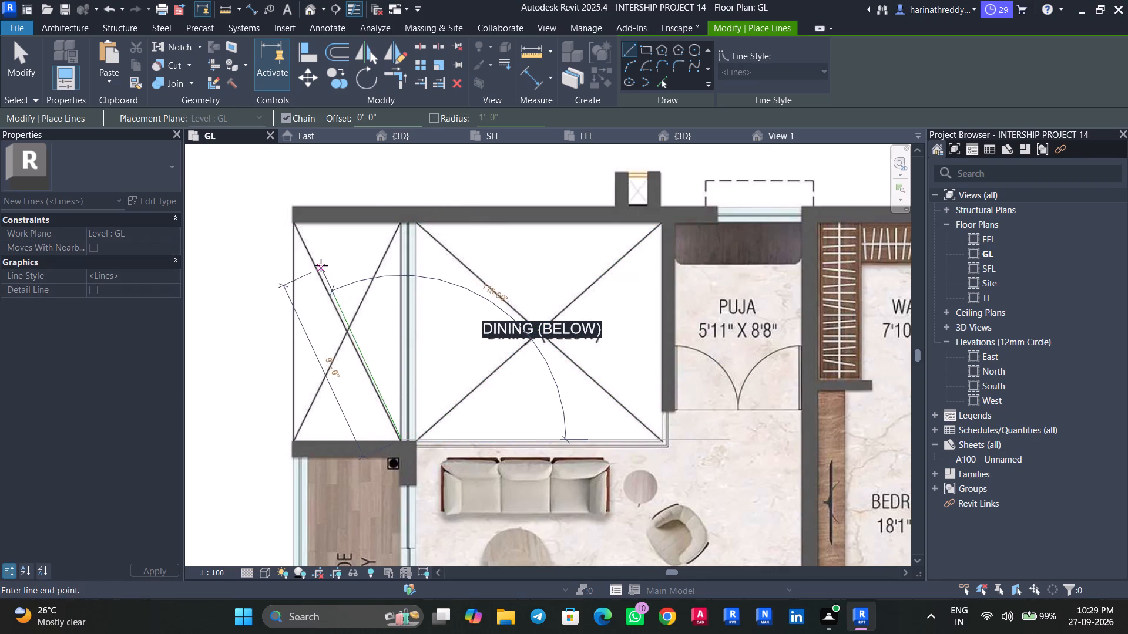
click(297, 224)
key(Escape)
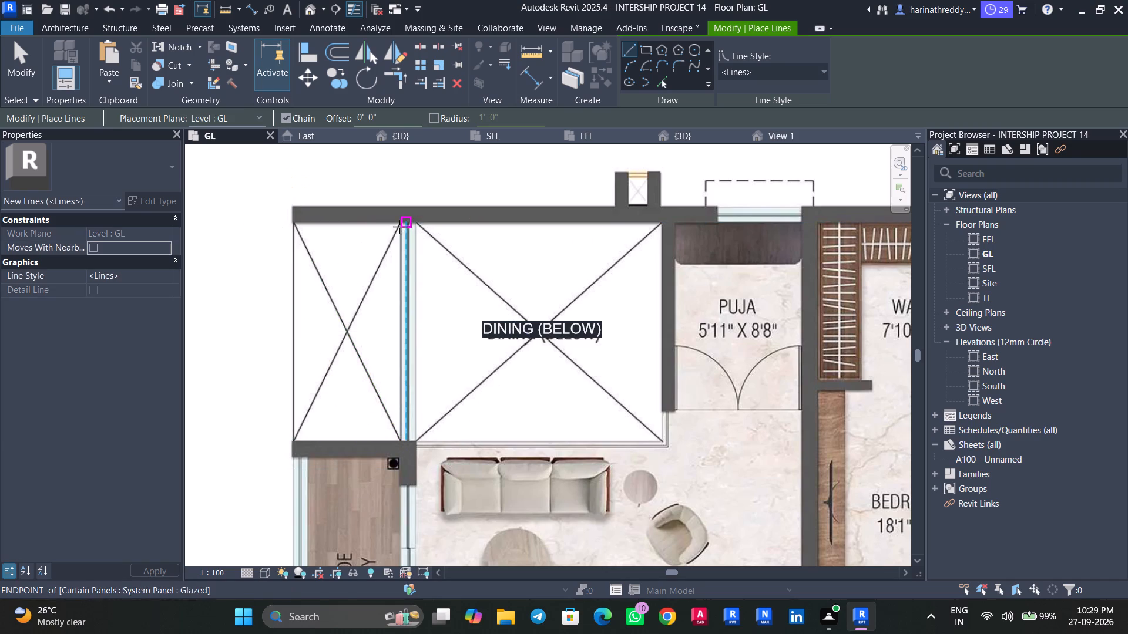
click(398, 225)
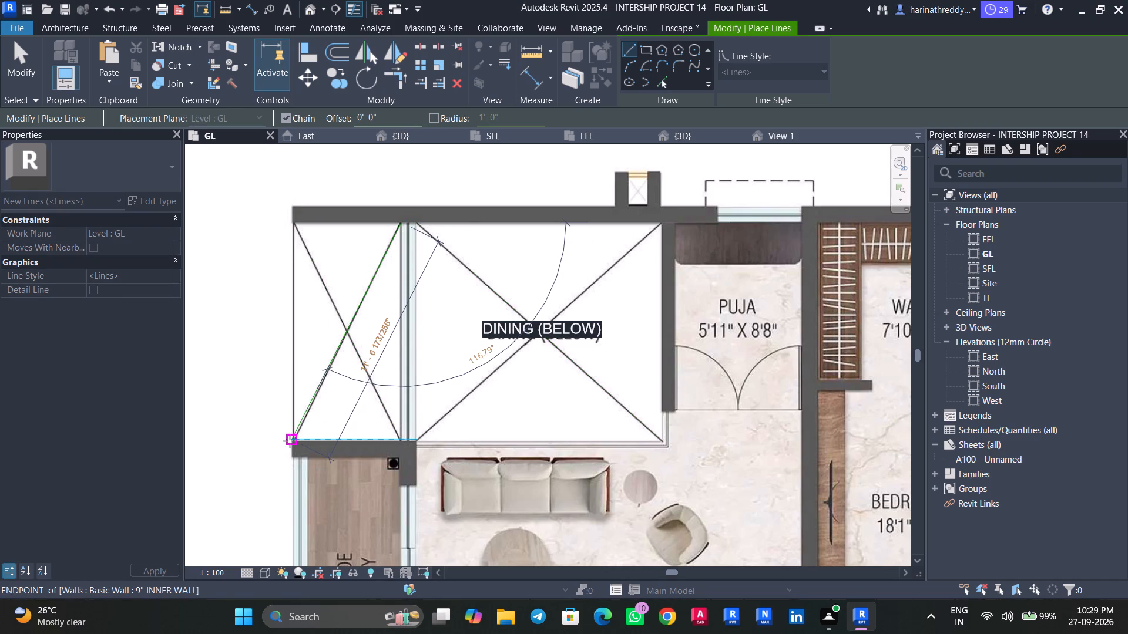
click(290, 441)
key(Escape)
Draw straight model lines along the narrow void's outer edge, its glazed side and its balcony-side edge.
click(290, 444)
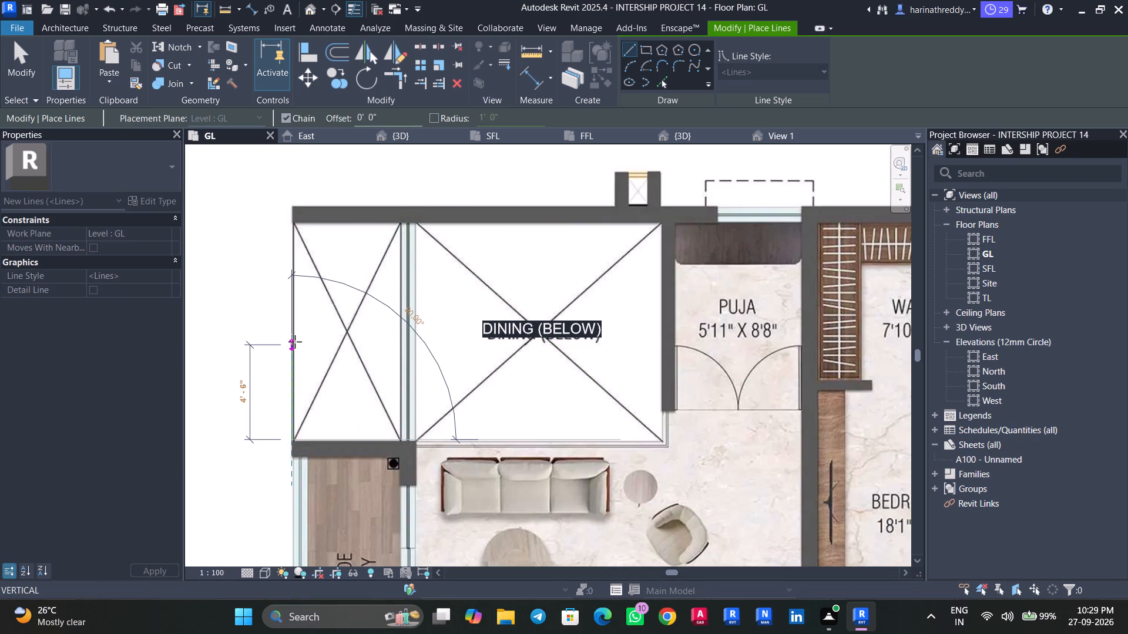
scroll(297, 252, up, 5)
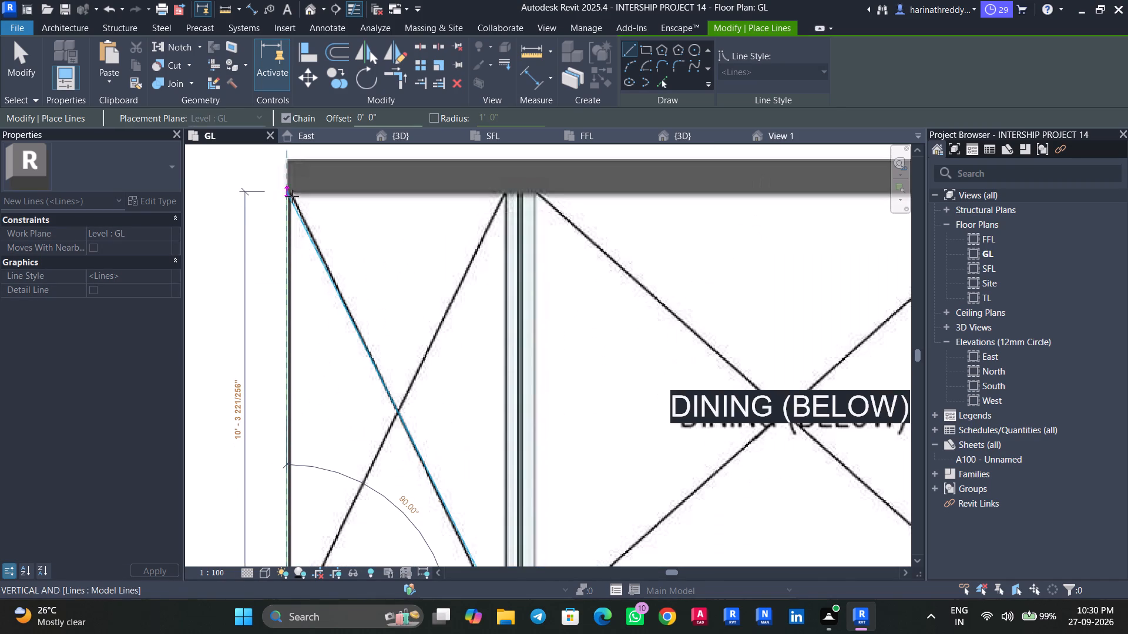
click(291, 195)
key(Escape)
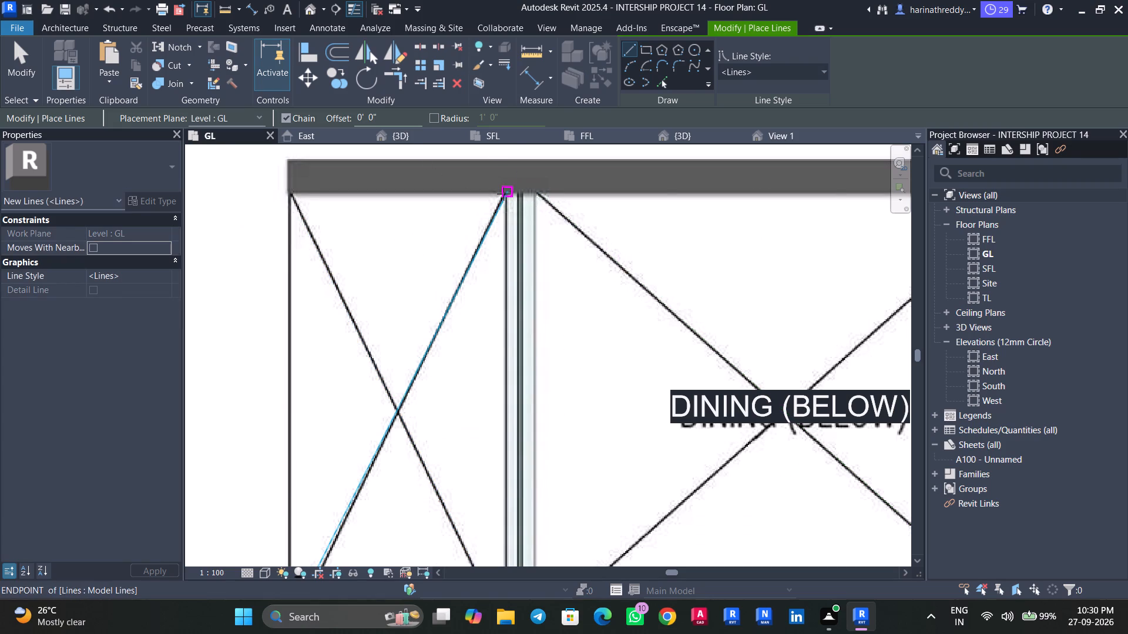
click(503, 194)
middle_drag(524, 293, 508, 106)
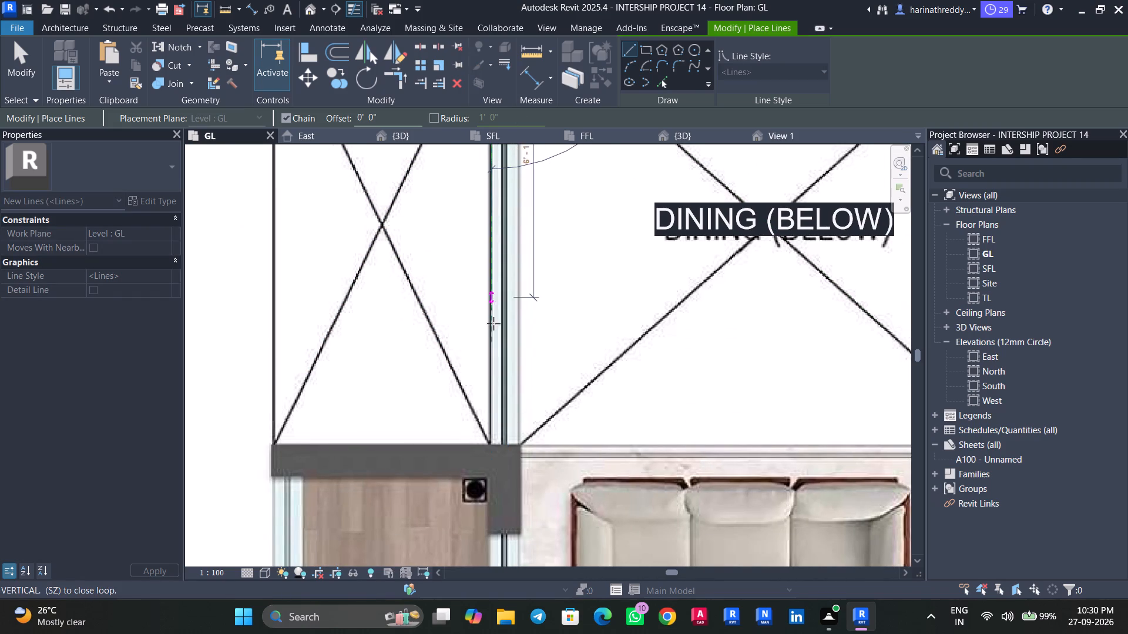
click(487, 446)
key(Escape)
key(Escape)
scroll(447, 428, down, 4)
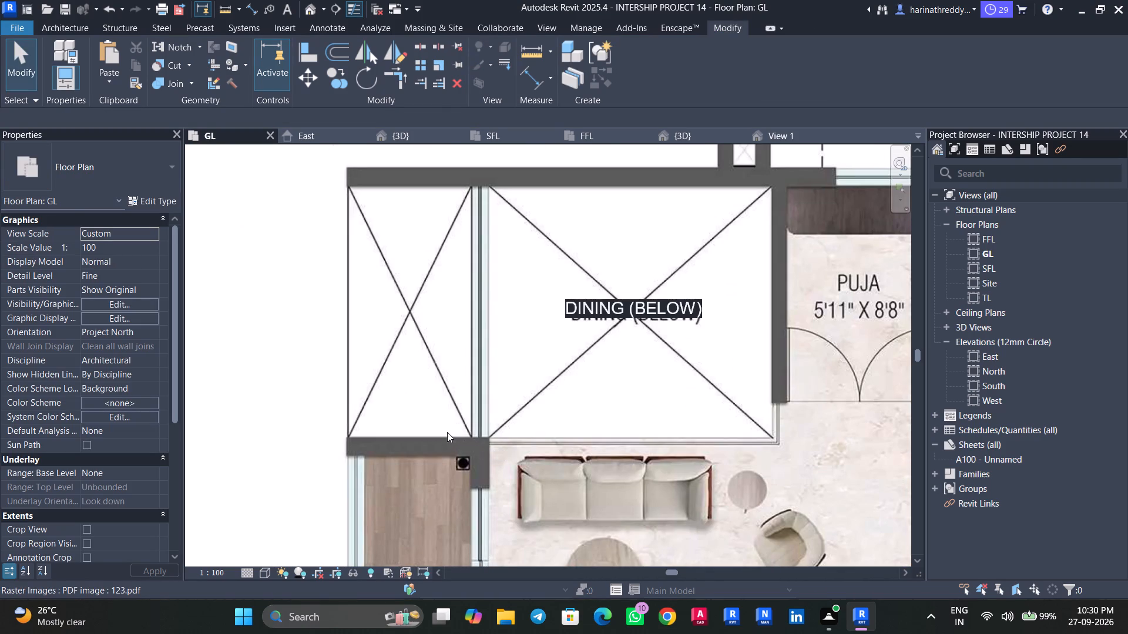
text(LI)
click(469, 435)
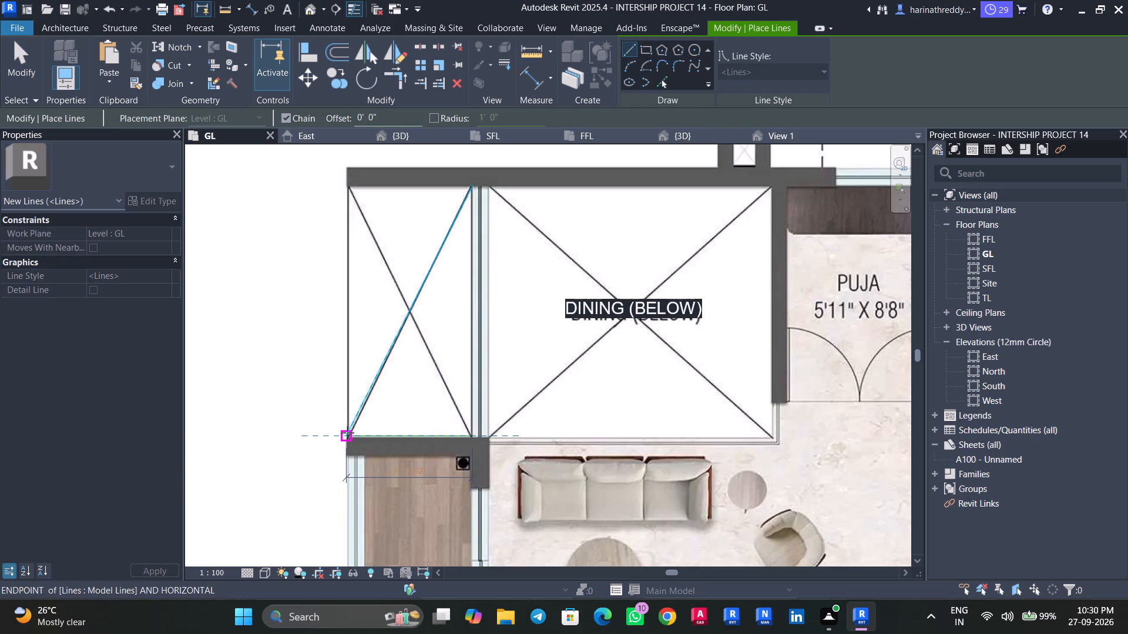
click(347, 433)
key(Escape)
key(Escape)
Add a 7" wall across the puja room's door opening, matching the wall between the puja room and the dining void.
middle_drag(575, 370, 352, 394)
scroll(351, 394, down, 5)
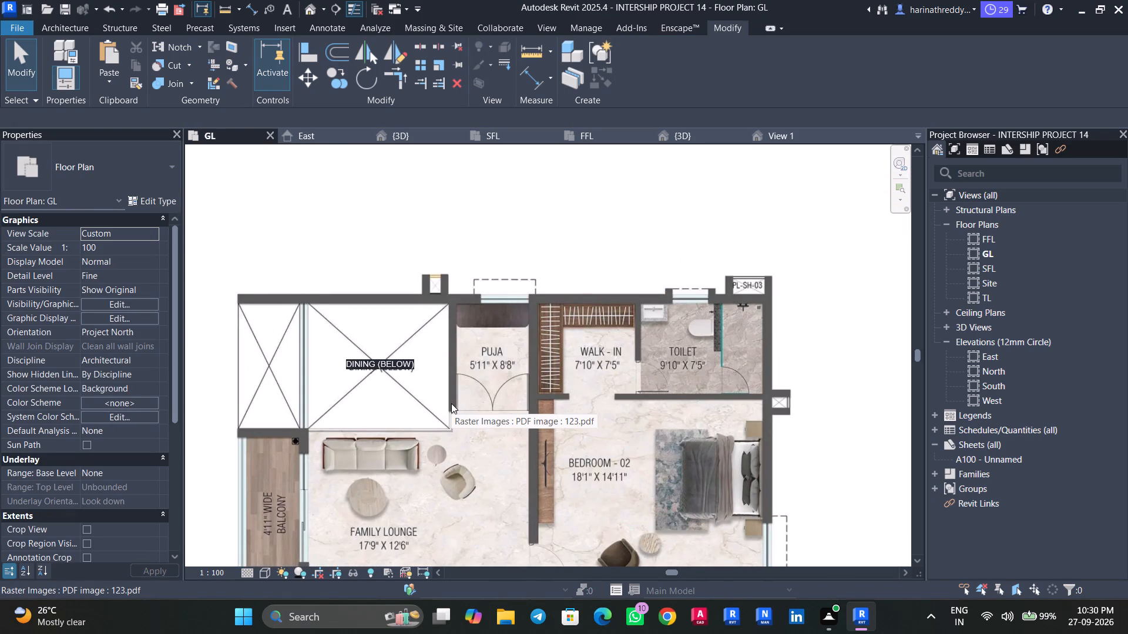
scroll(451, 404, up, 2)
middle_drag(451, 404, 429, 395)
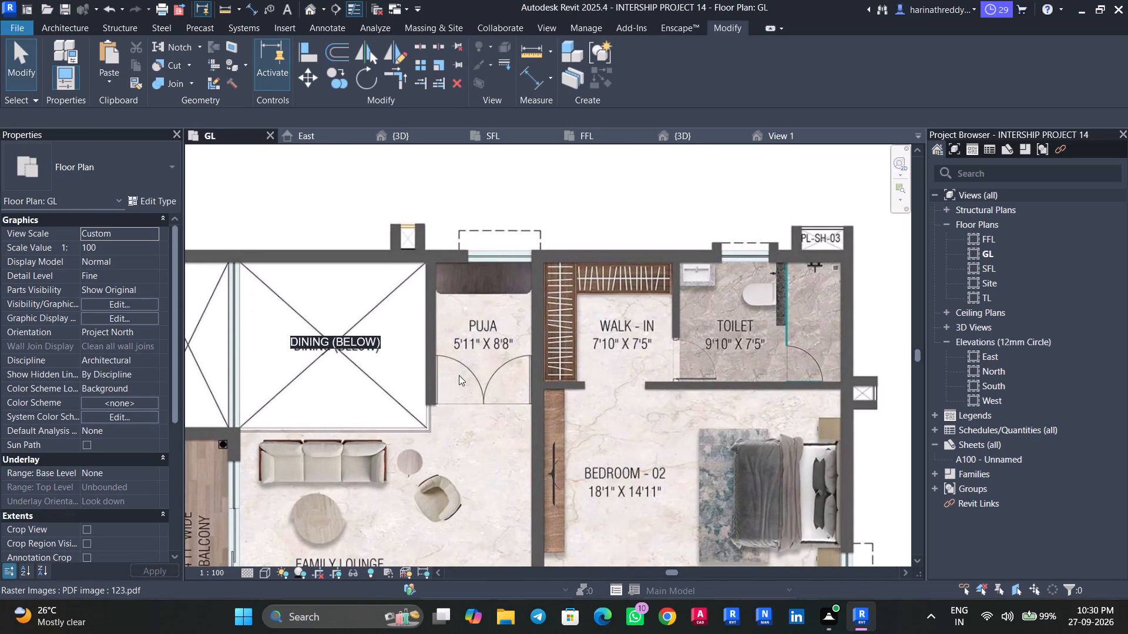
key(Tab)
click(431, 357)
text(CS)
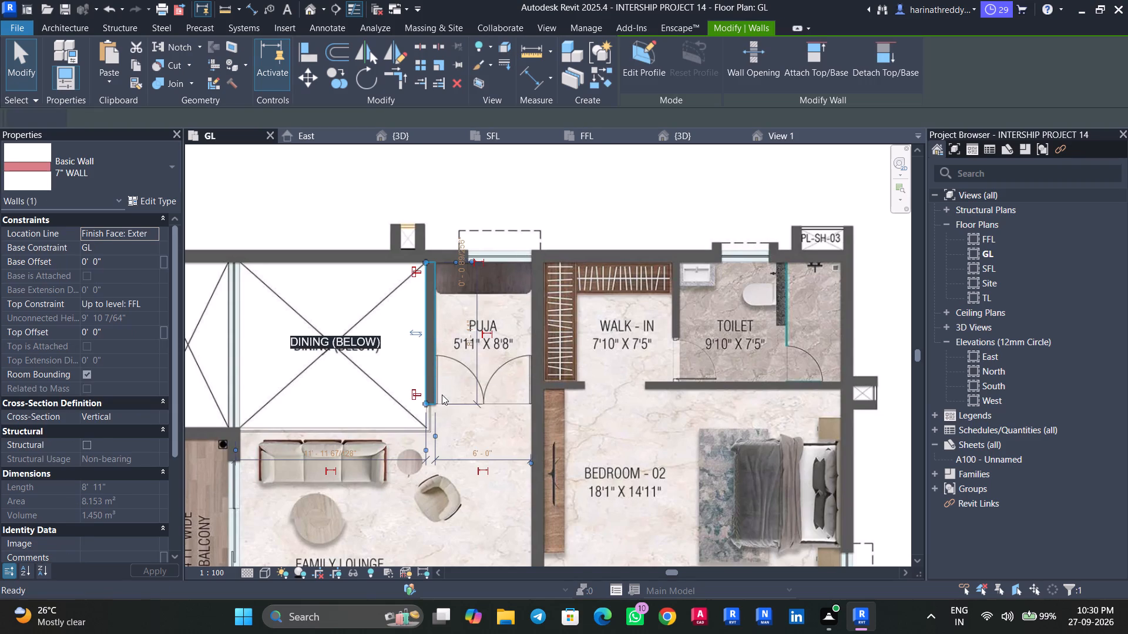
scroll(442, 396, up, 6)
click(406, 412)
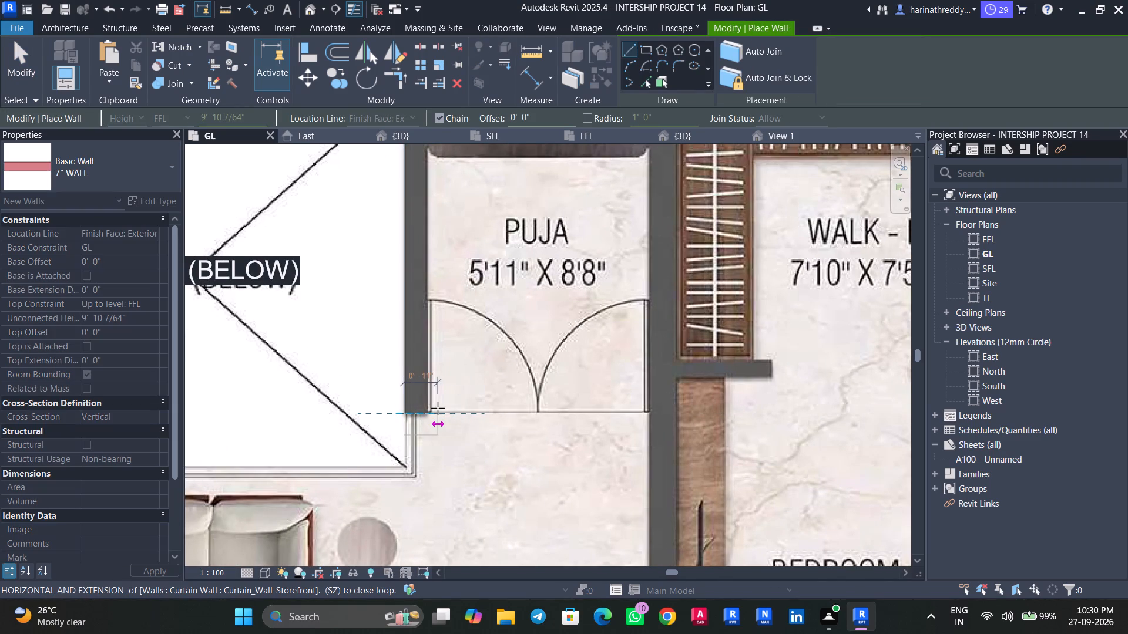
click(649, 408)
key(Escape)
key(Escape)
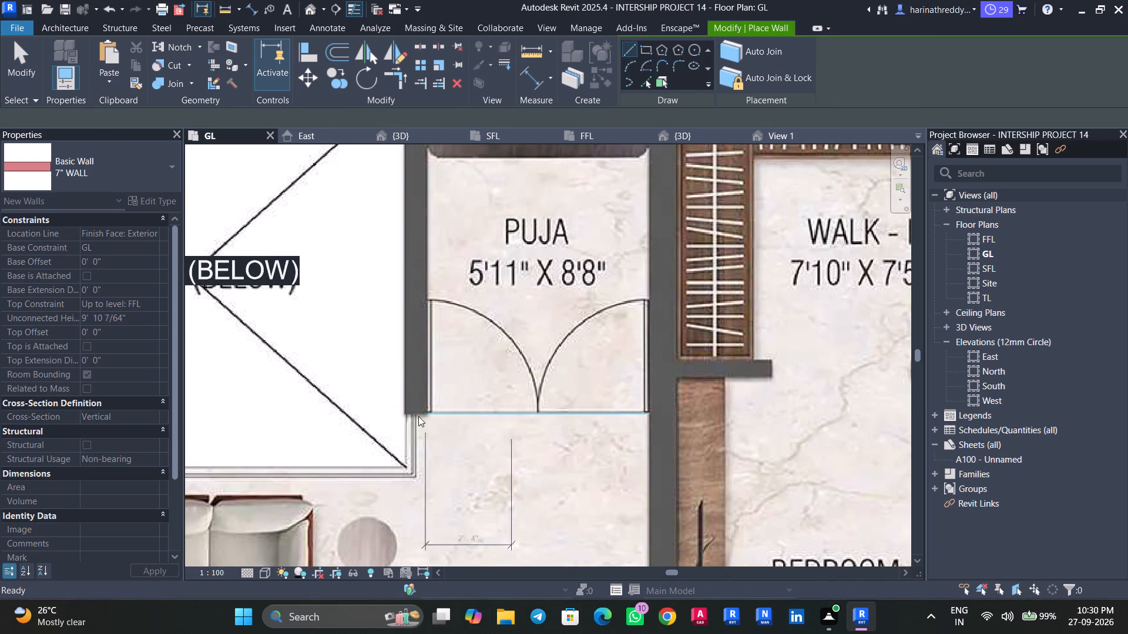
key(Escape)
Copy the DINING (BELOW) text note from the dining void into the upper part of the puja room.
key(Tab)
scroll(465, 417, down, 1)
scroll(465, 417, up, 1)
scroll(465, 417, down, 4)
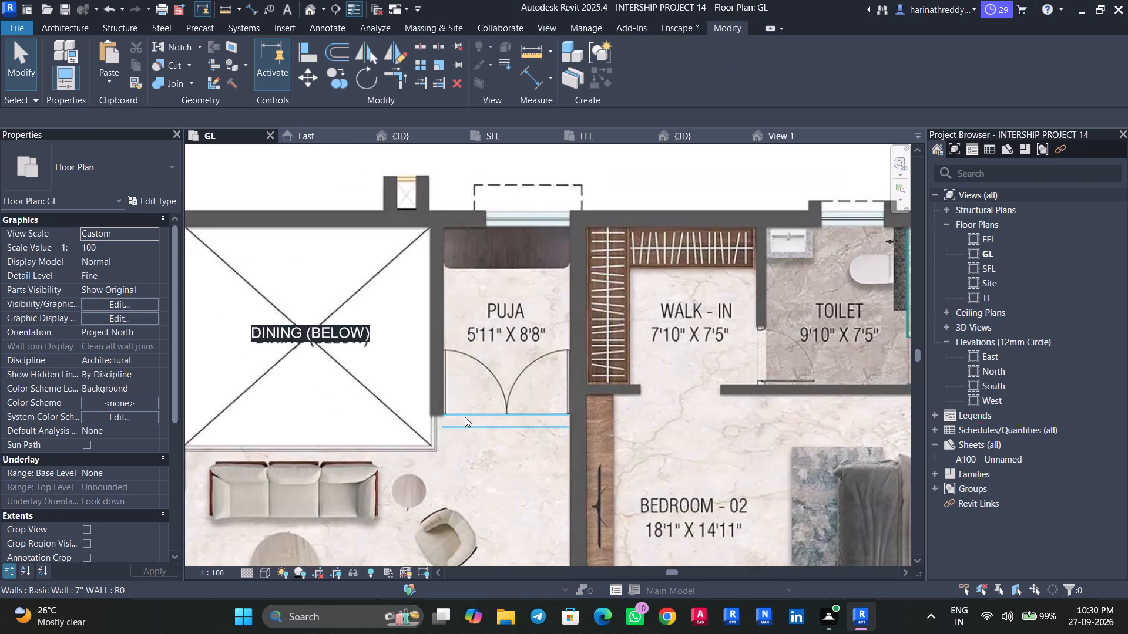
ctrl+drag(335, 332, 479, 296)
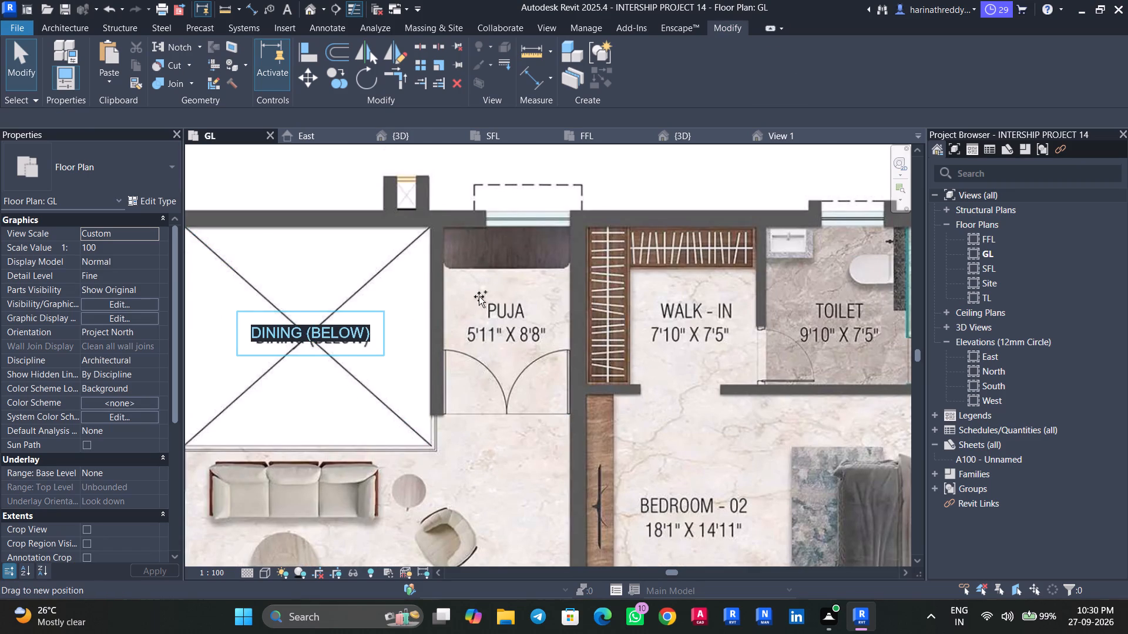
ctrl+drag(479, 296, 532, 261)
Rewrite the copied note as PUJA with 5'11"X8'8" on a second line, and place it over the puja room's printed label.
scroll(535, 262, up, 3)
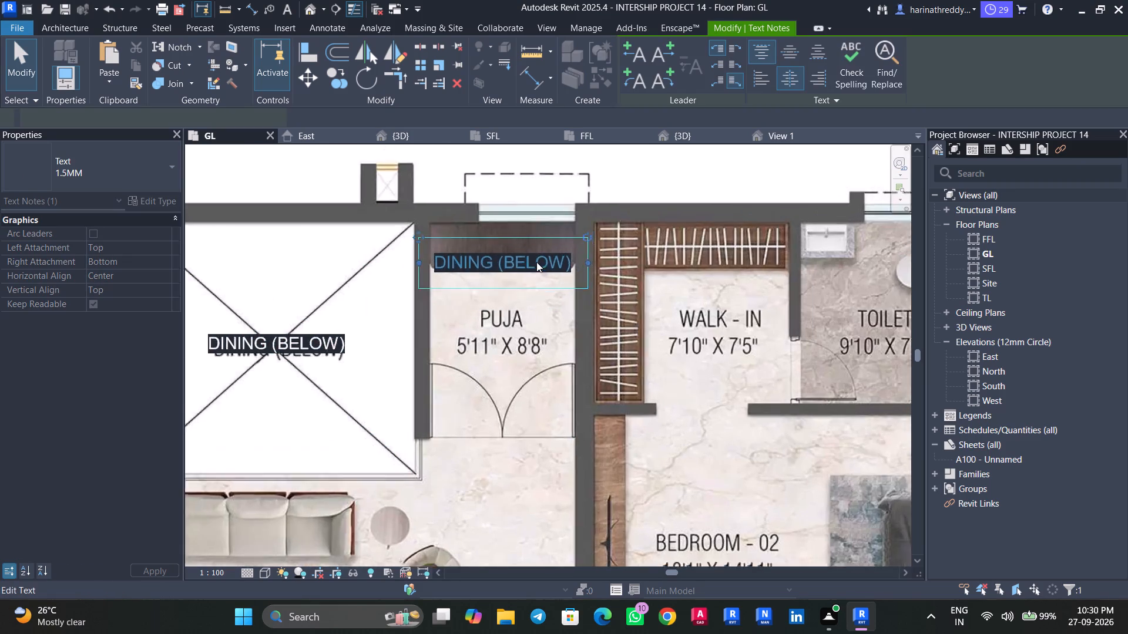
scroll(536, 262, up, 2)
scroll(539, 290, down, 4)
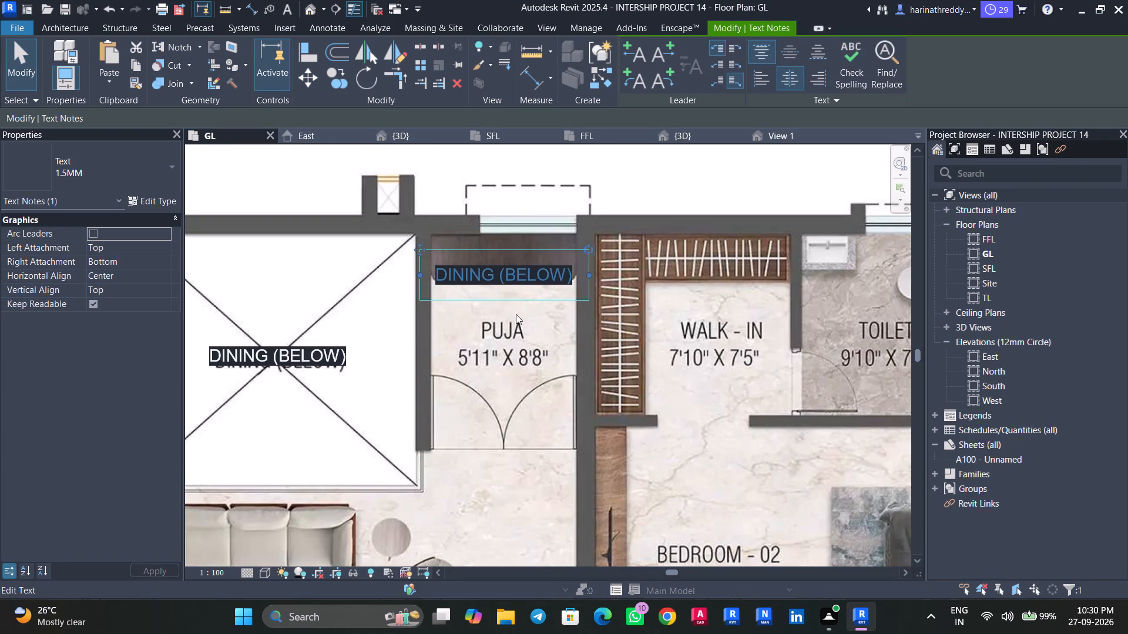
scroll(538, 303, up, 2)
click(580, 266)
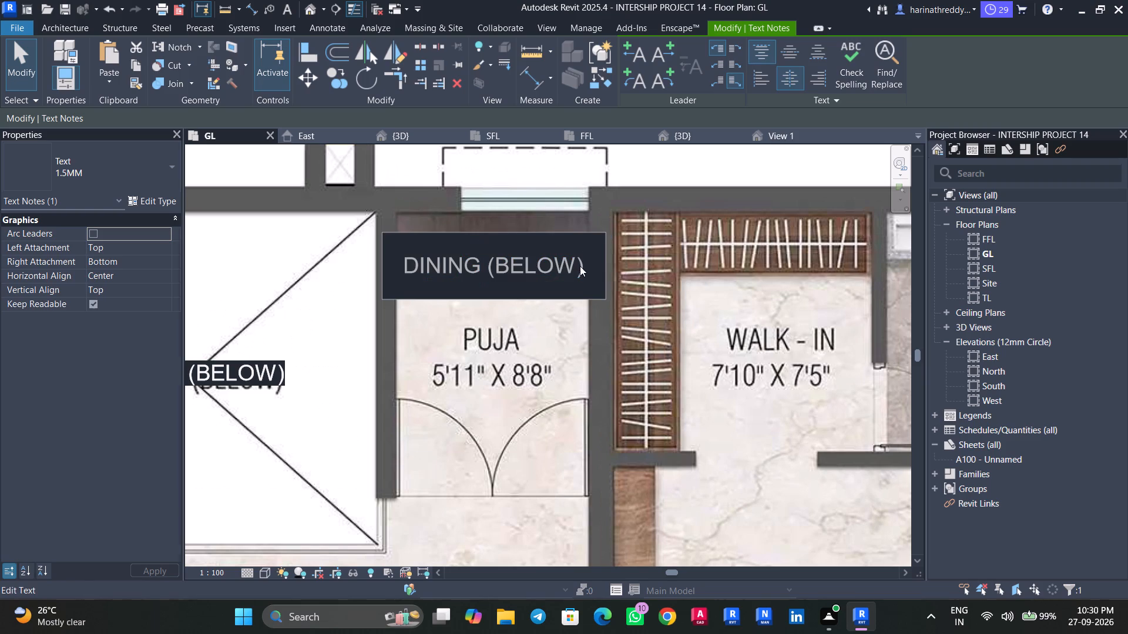
drag(587, 266, 379, 268)
text(PUJA)
key(Return)
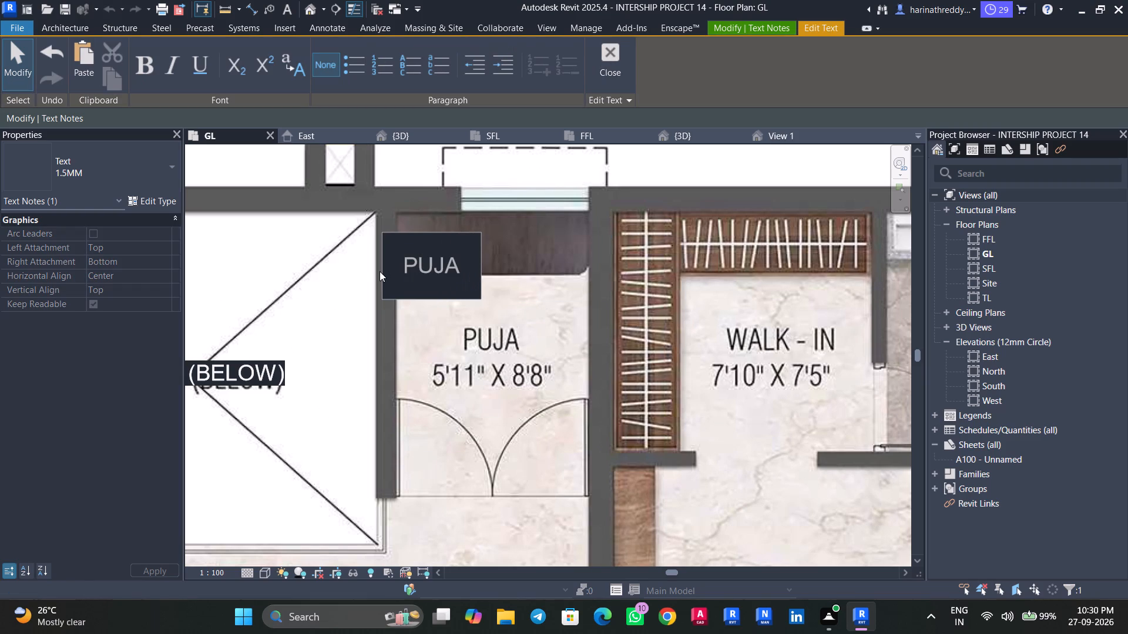
text(5')
text(11"X8'8")
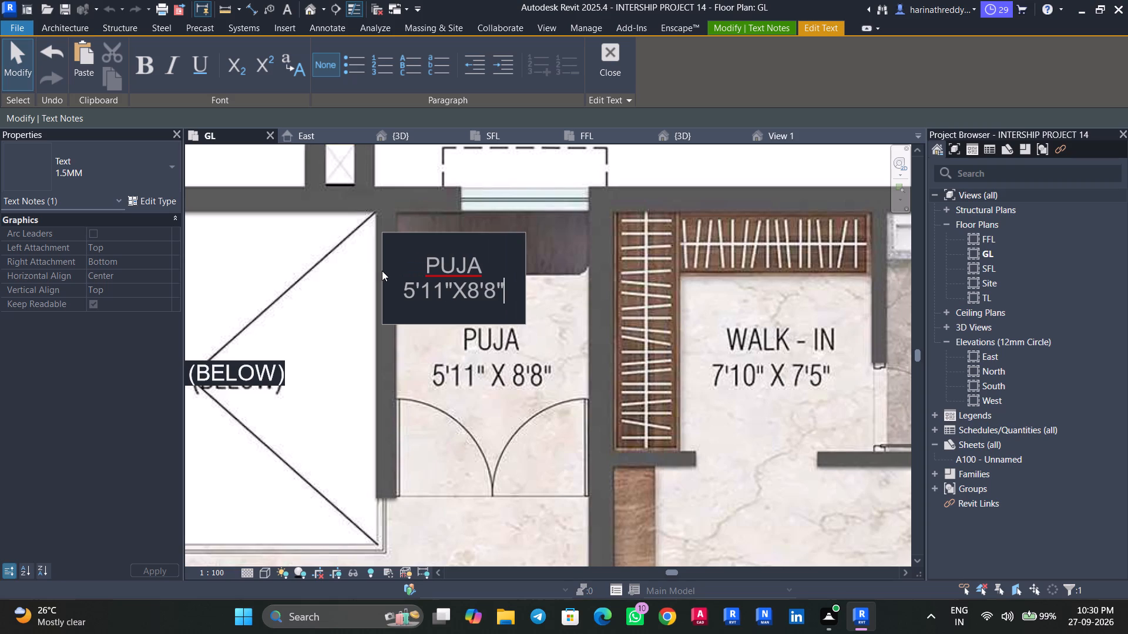
click(458, 348)
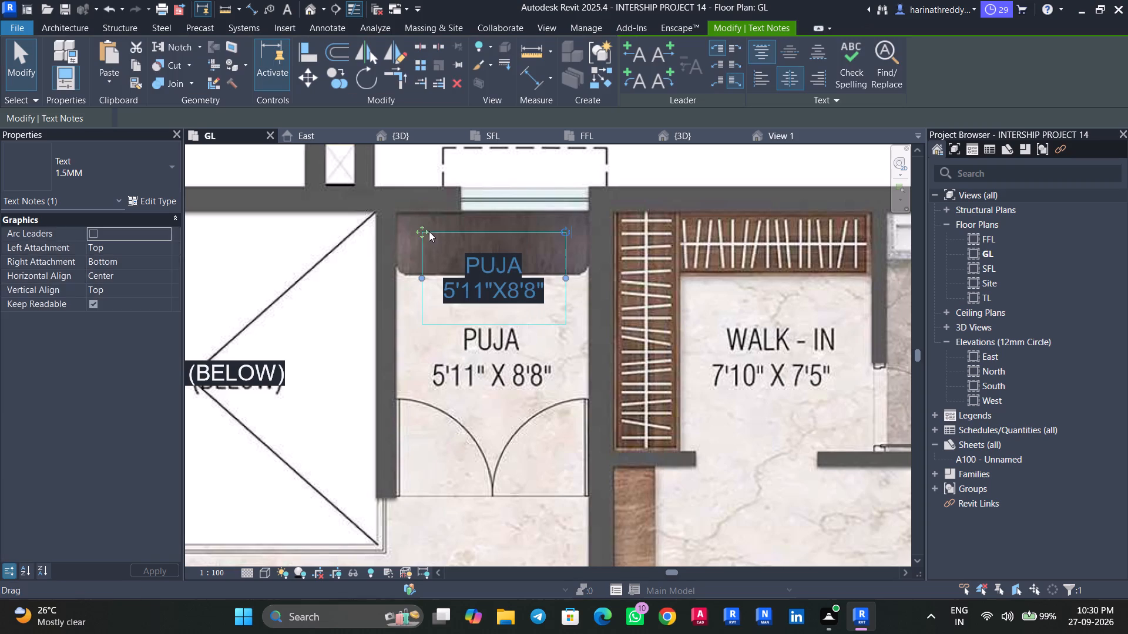
drag(424, 227, 423, 301)
Copy the PUJA text note into the walk-in room, just above its printed label.
scroll(500, 420, up, 1)
middle_drag(498, 419, 352, 416)
scroll(356, 413, down, 4)
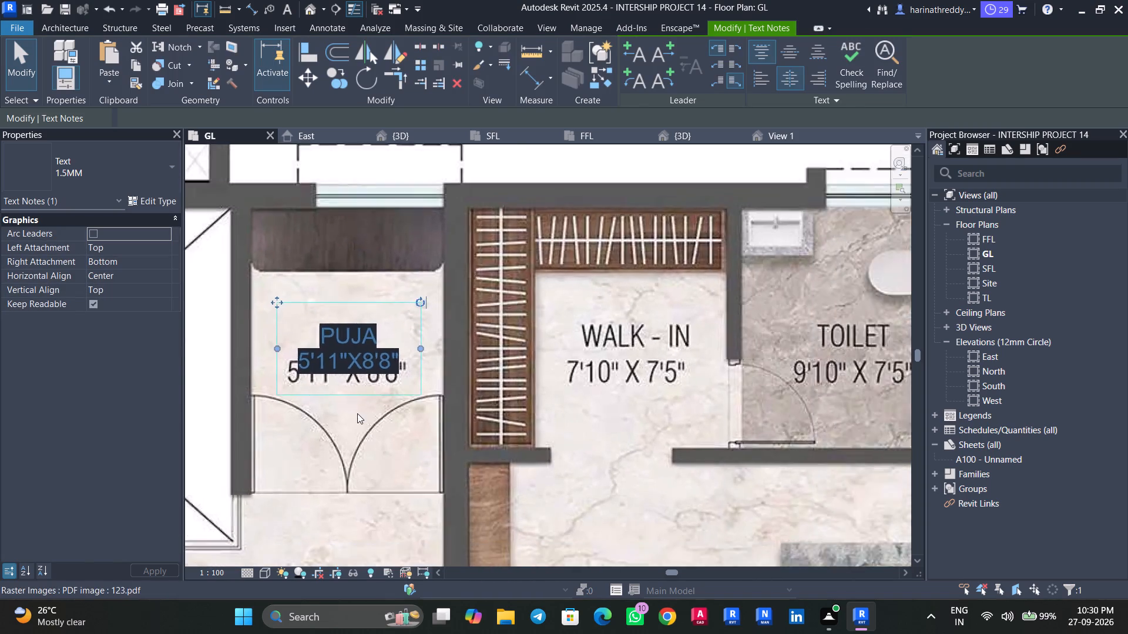
scroll(357, 413, down, 1)
scroll(358, 413, up, 1)
scroll(359, 410, down, 3)
middle_drag(361, 412, 351, 427)
scroll(353, 407, up, 3)
ctrl+drag(338, 394, 531, 339)
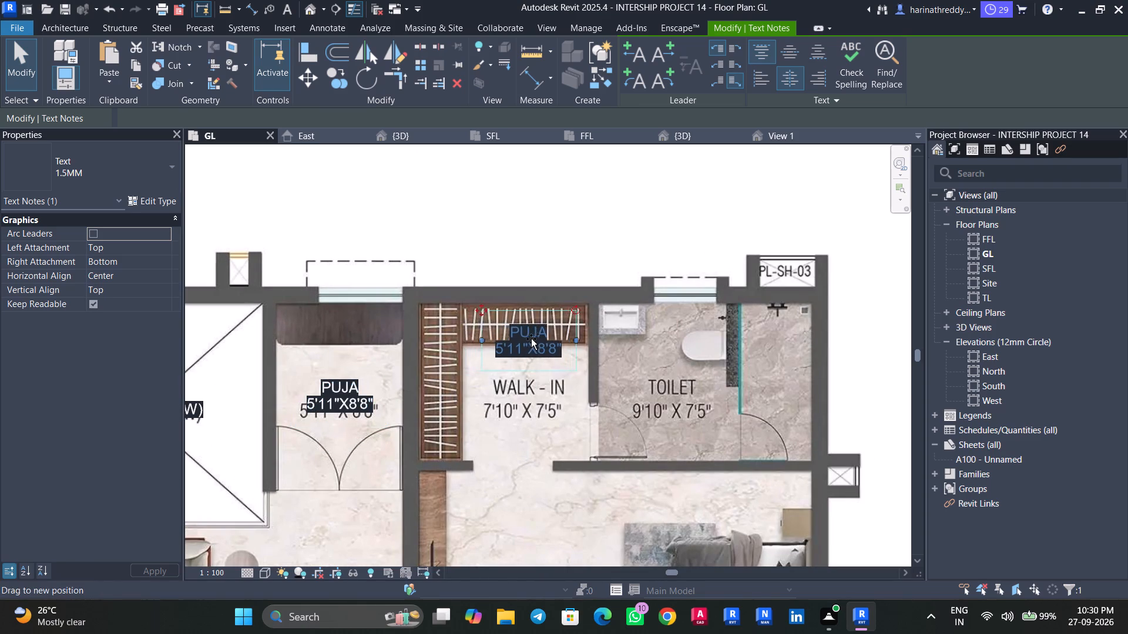
ctrl+drag(531, 339, 528, 338)
Change the first line of the walk-in room's copied note to WALK-IN.
scroll(527, 339, up, 5)
click(567, 321)
drag(573, 322, 470, 328)
text(WALK)
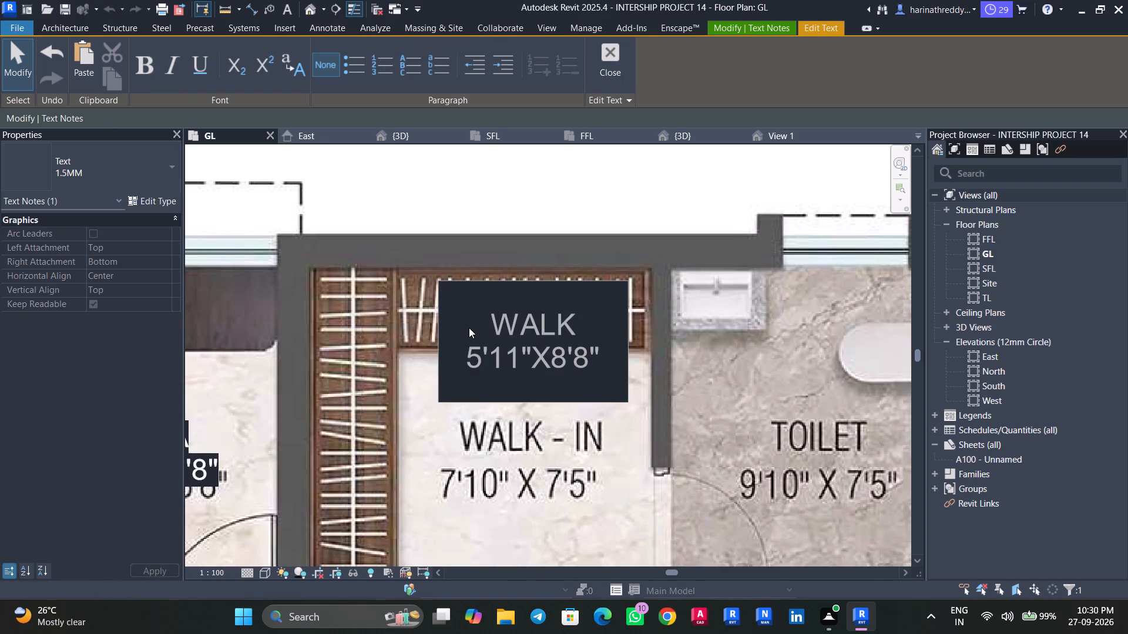
key(minus)
text(IIN)
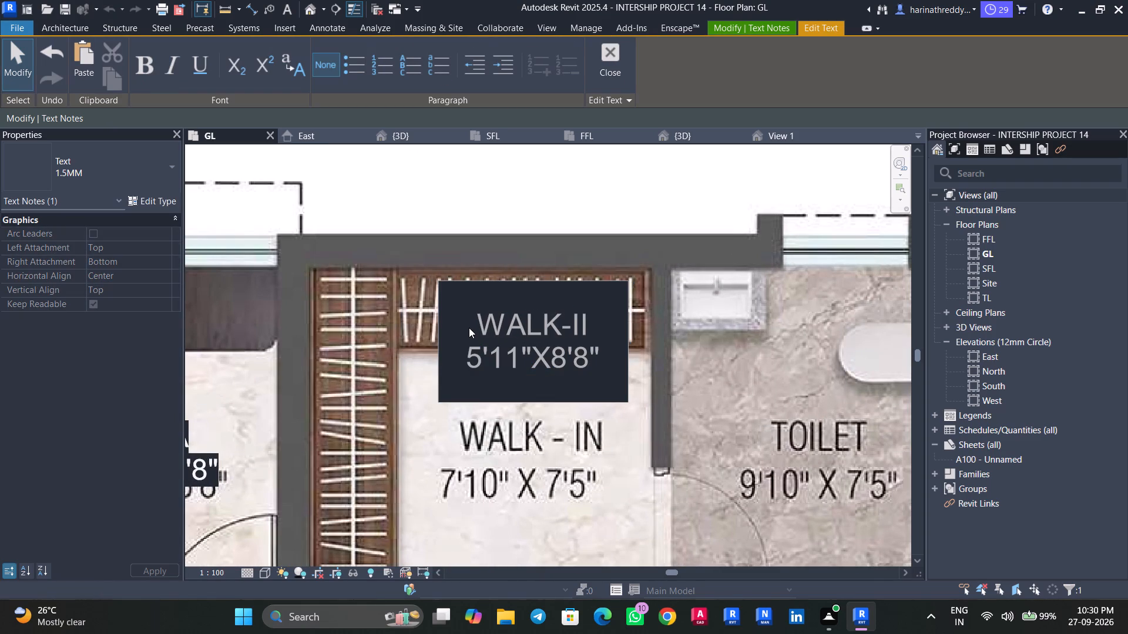
key(equal)
key(BackSpace)
key(BackSpace)
key(BackSpace)
key(n)
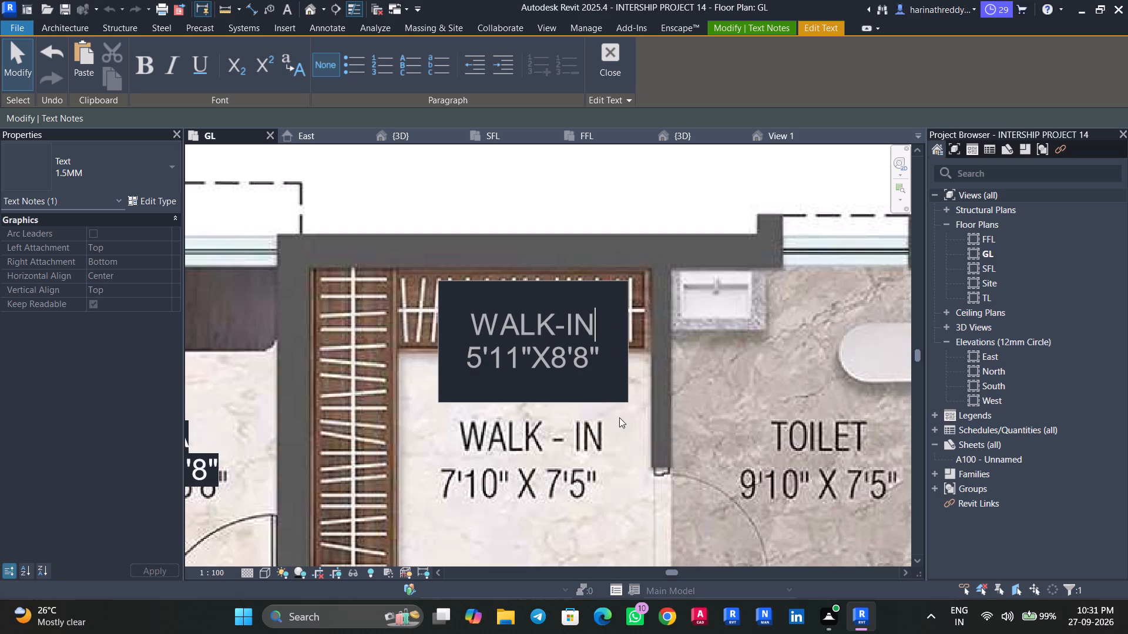
Set the WALK-IN label's size line to 7'10"X7'5" and move the label over the walk-in's printed room name.
drag(607, 366, 422, 374)
text(7'10")
text(X7'5")
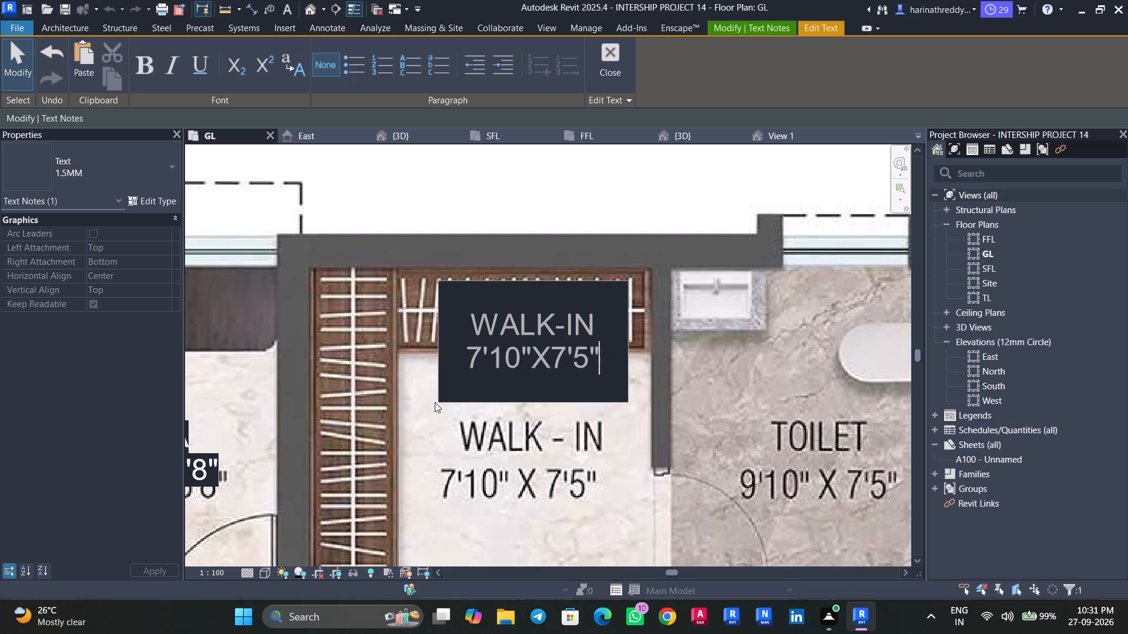
click(459, 437)
drag(437, 278, 438, 396)
Copy the WALK-IN label into the adjoining toilet, above its printed room name.
scroll(438, 396, down, 3)
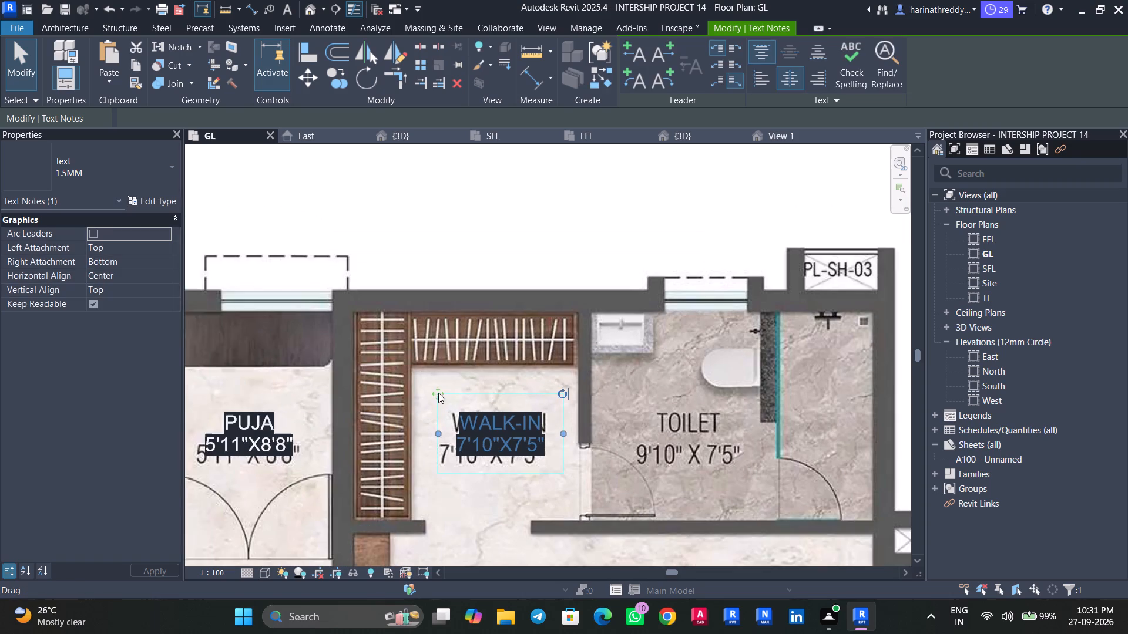
middle_drag(440, 392, 392, 359)
middle_drag(451, 407, 394, 414)
ctrl+drag(387, 410, 495, 385)
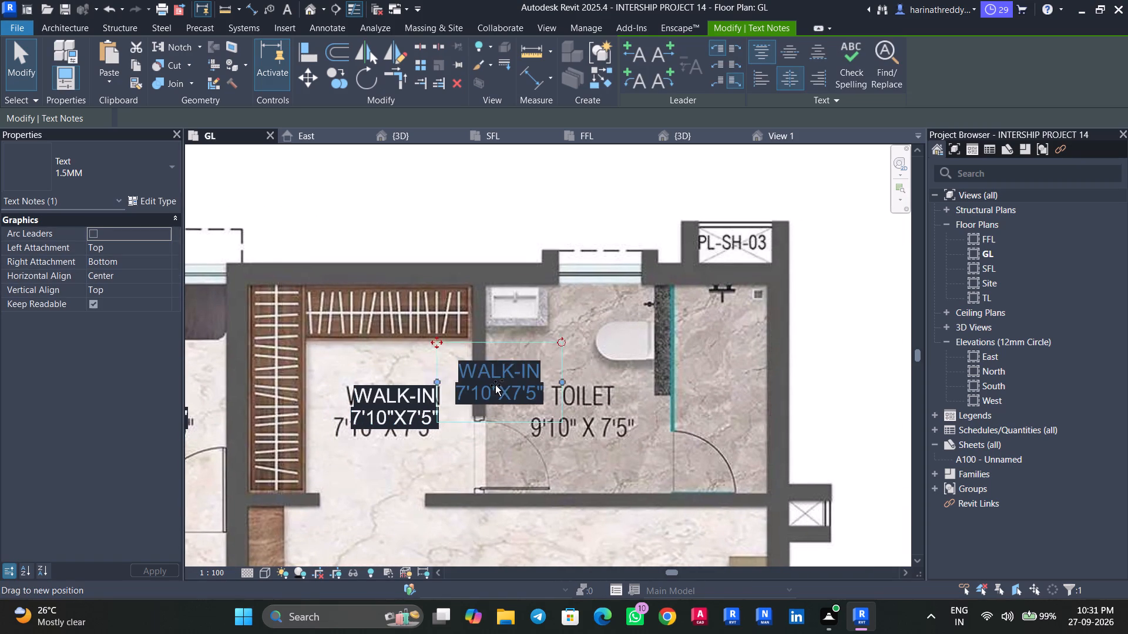
ctrl+drag(495, 385, 582, 342)
Change the copied label in the toilet to TOILET, 9'10"X7'5" and move it over the printed room name.
scroll(585, 346, up, 4)
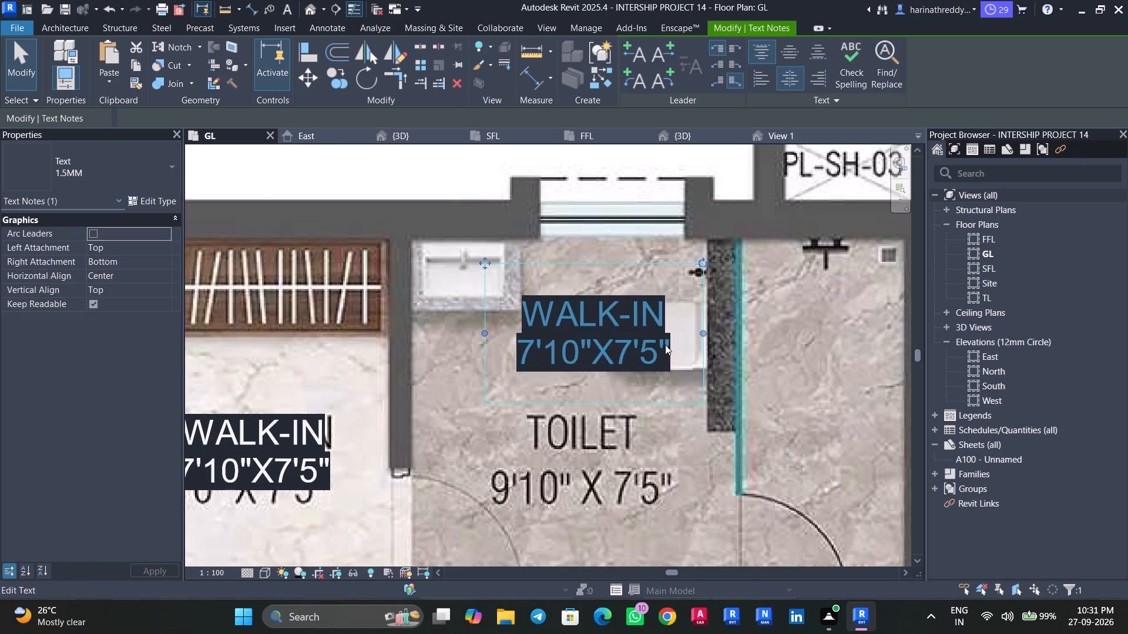
click(673, 345)
drag(673, 346, 523, 290)
text(TOILET)
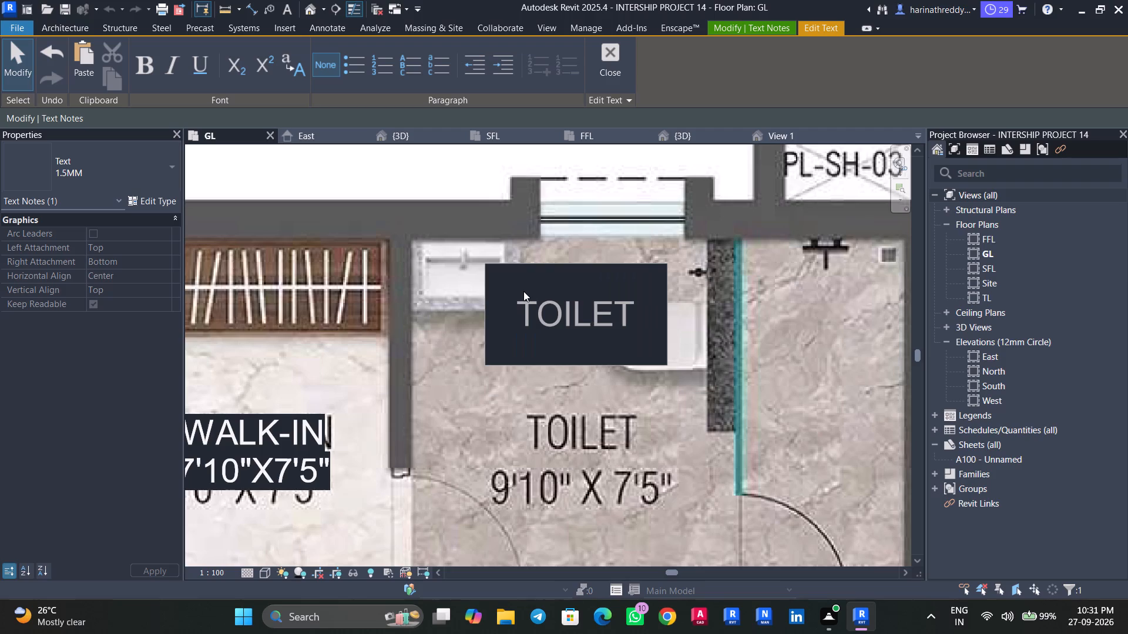
key(Return)
text(9'10)
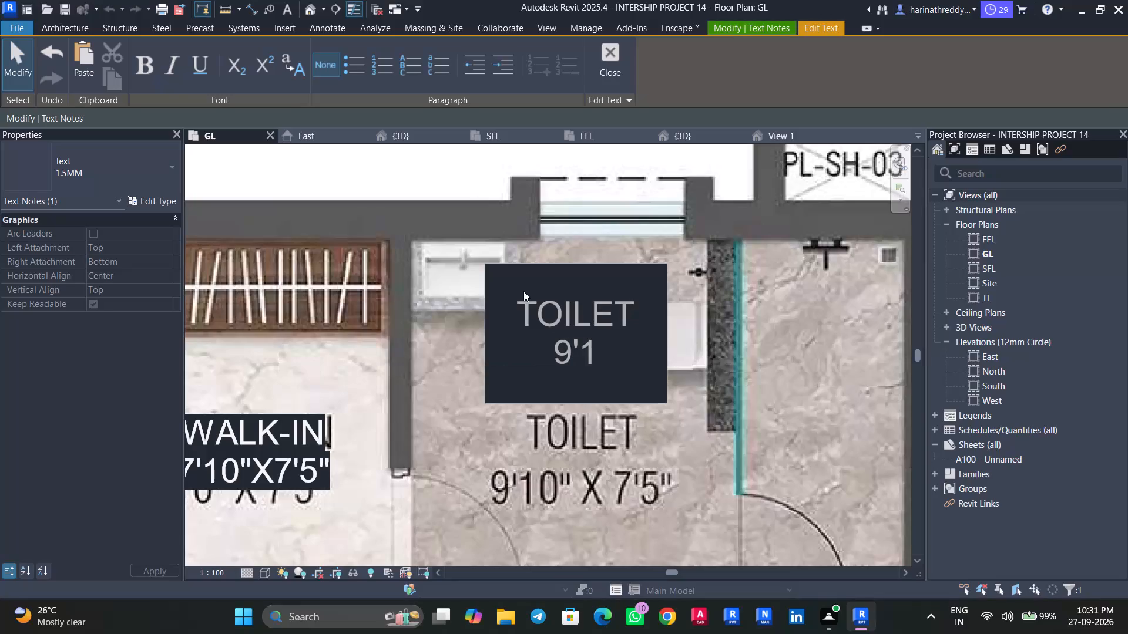
text("X)
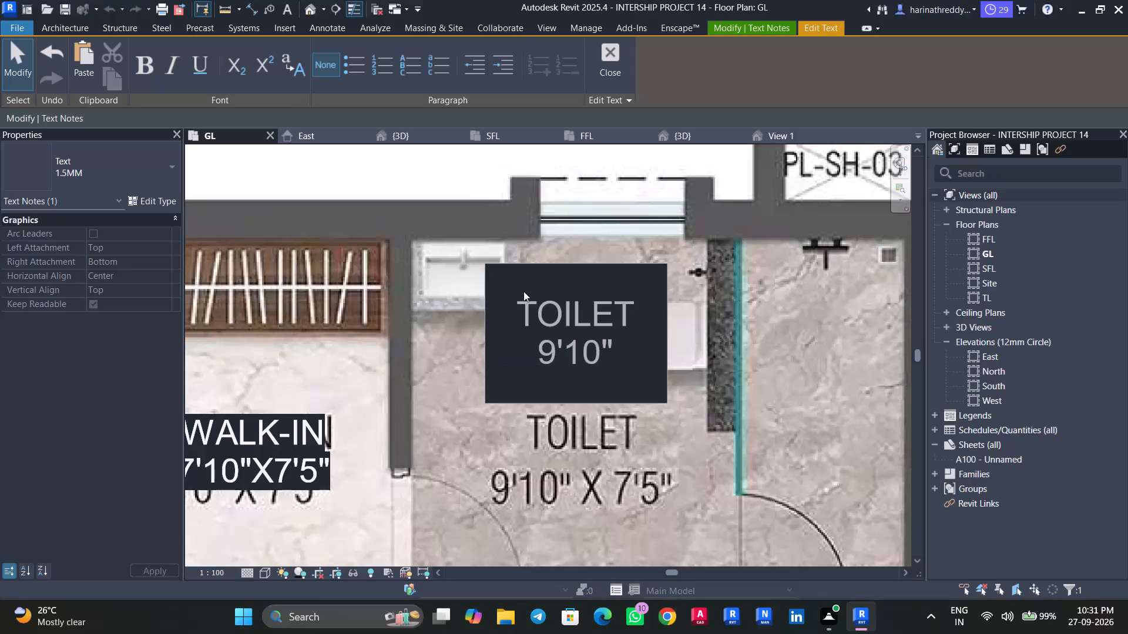
text(7'5")
click(464, 434)
drag(480, 264, 468, 385)
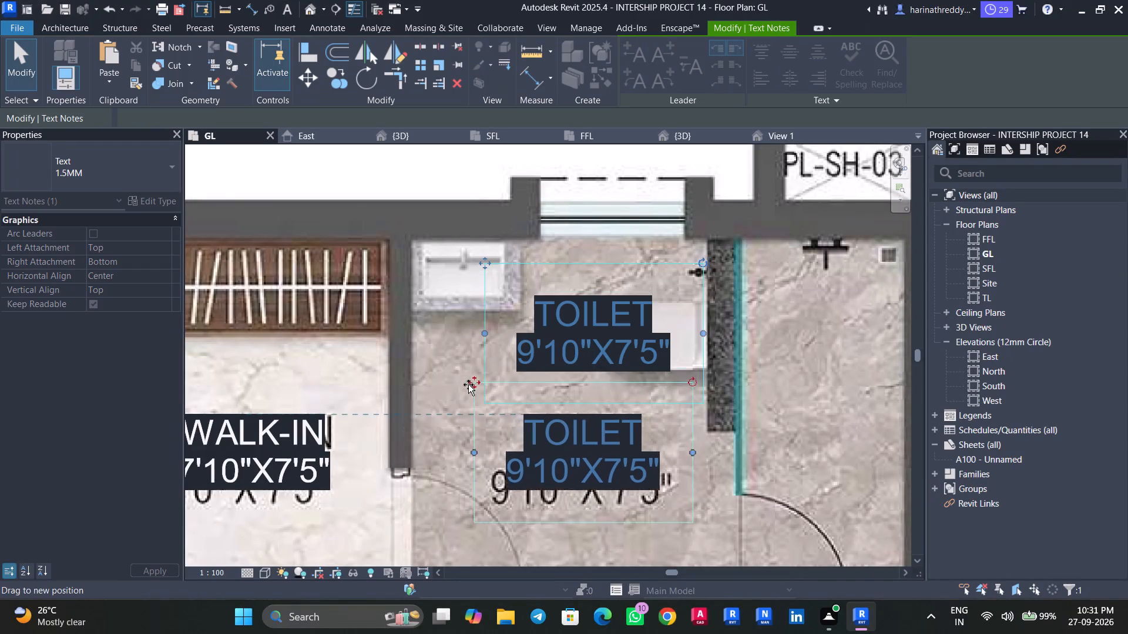
drag(468, 385, 466, 386)
Copy the small PL-SH-03 text note from the ground-floor plan onto the first-floor shaft above the toilet.
scroll(464, 384, down, 7)
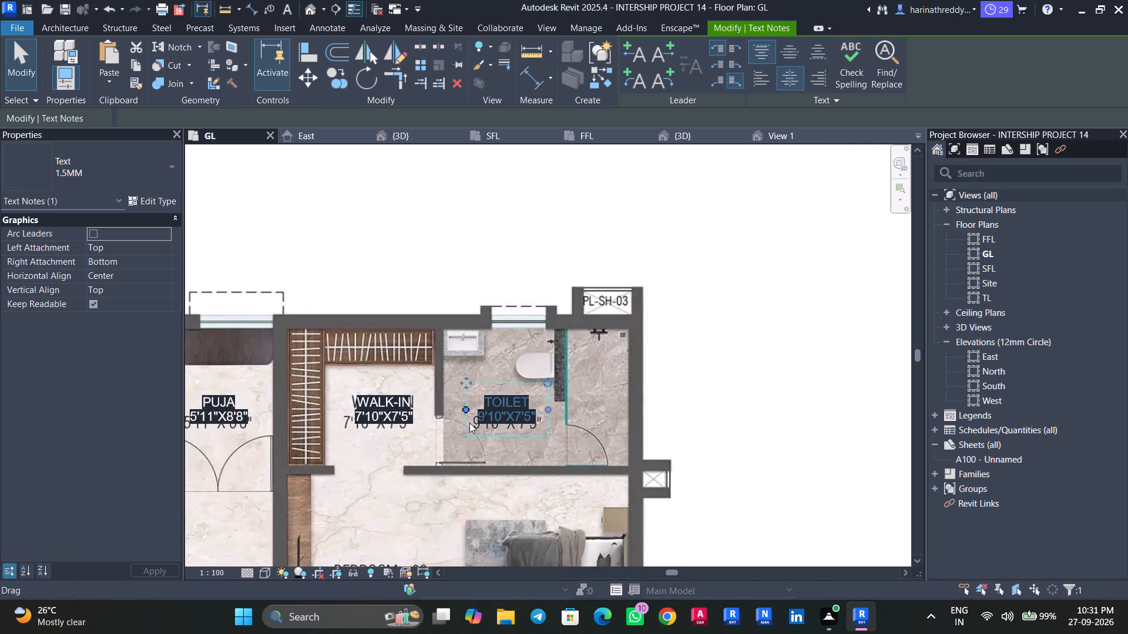
middle_drag(473, 427, 501, 428)
scroll(501, 428, down, 1)
scroll(502, 427, up, 1)
scroll(502, 427, down, 8)
scroll(501, 428, up, 1)
scroll(501, 426, down, 2)
middle_drag(442, 447, 543, 434)
key(Escape)
key(Escape)
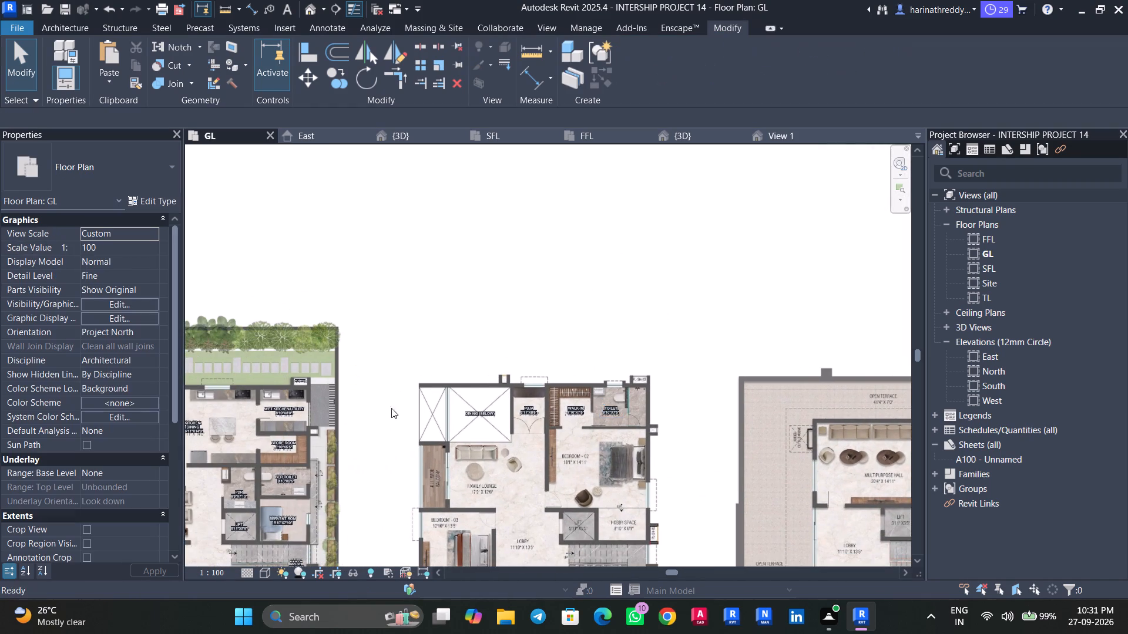
scroll(301, 380, up, 6)
scroll(303, 381, down, 2)
key(Tab)
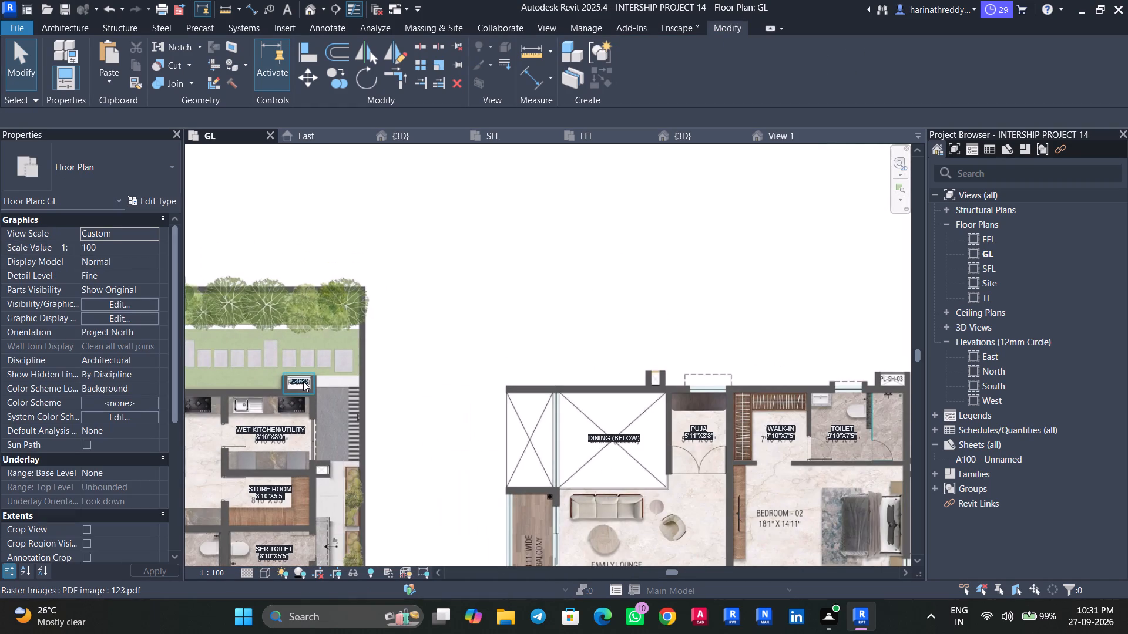
click(303, 381)
scroll(303, 386, down, 3)
ctrl+drag(299, 383, 666, 377)
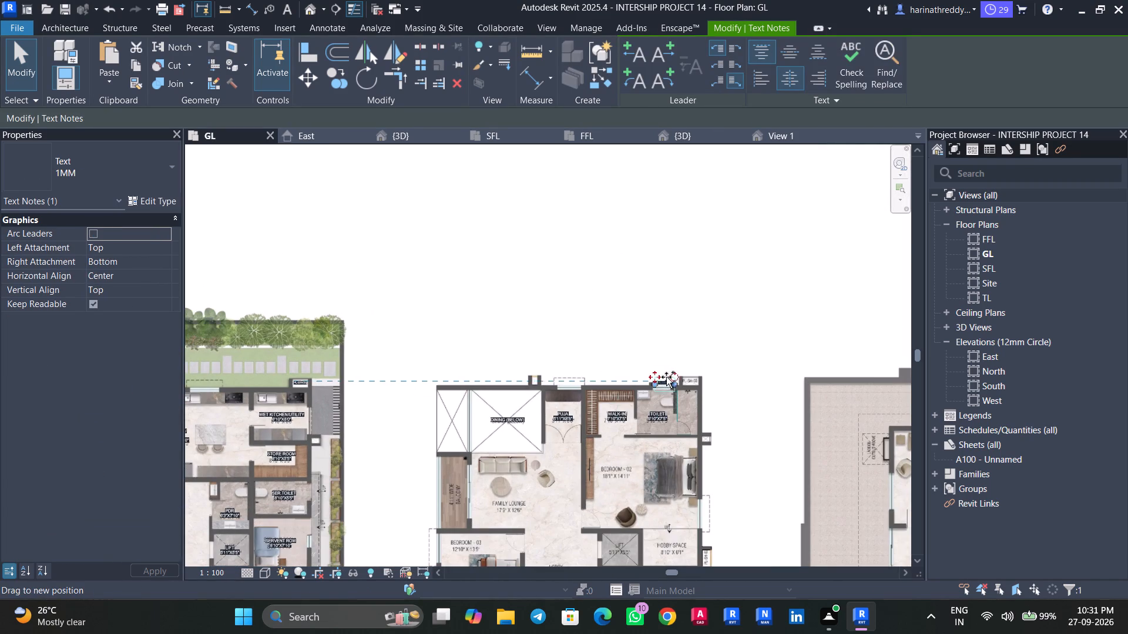
ctrl+drag(666, 377, 689, 377)
scroll(689, 377, up, 11)
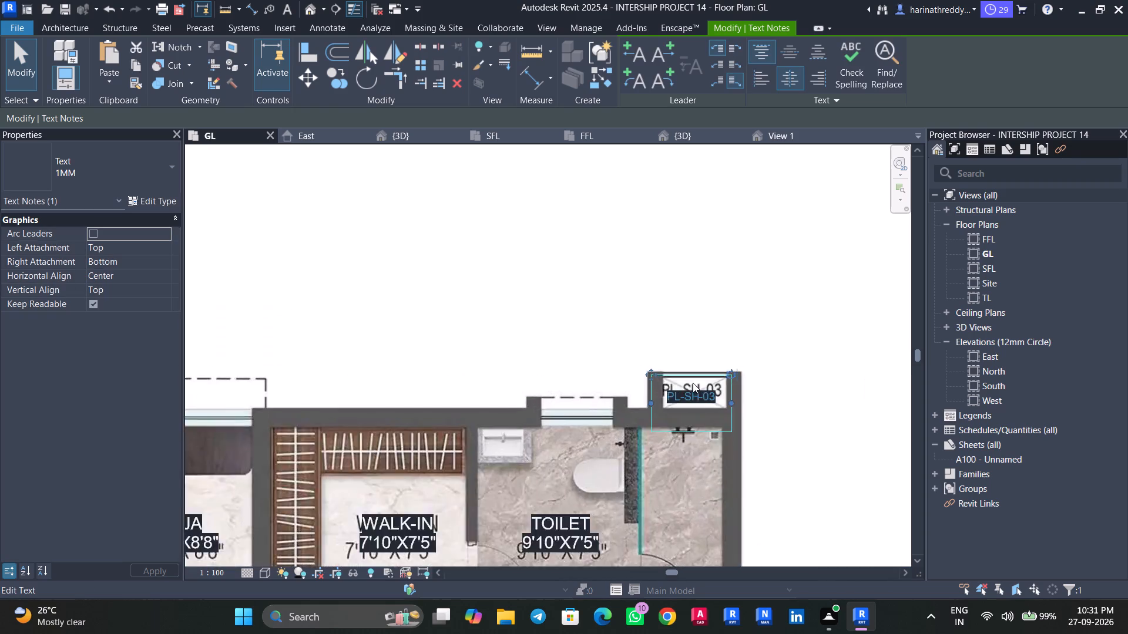
scroll(693, 383, up, 2)
key(Escape)
key(Escape)
Copy the first-floor TOILET label into Bedroom 02, just above its printed room name.
scroll(509, 371, down, 10)
scroll(509, 371, up, 1)
middle_drag(509, 371, 501, 235)
scroll(501, 235, up, 1)
scroll(492, 343, up, 4)
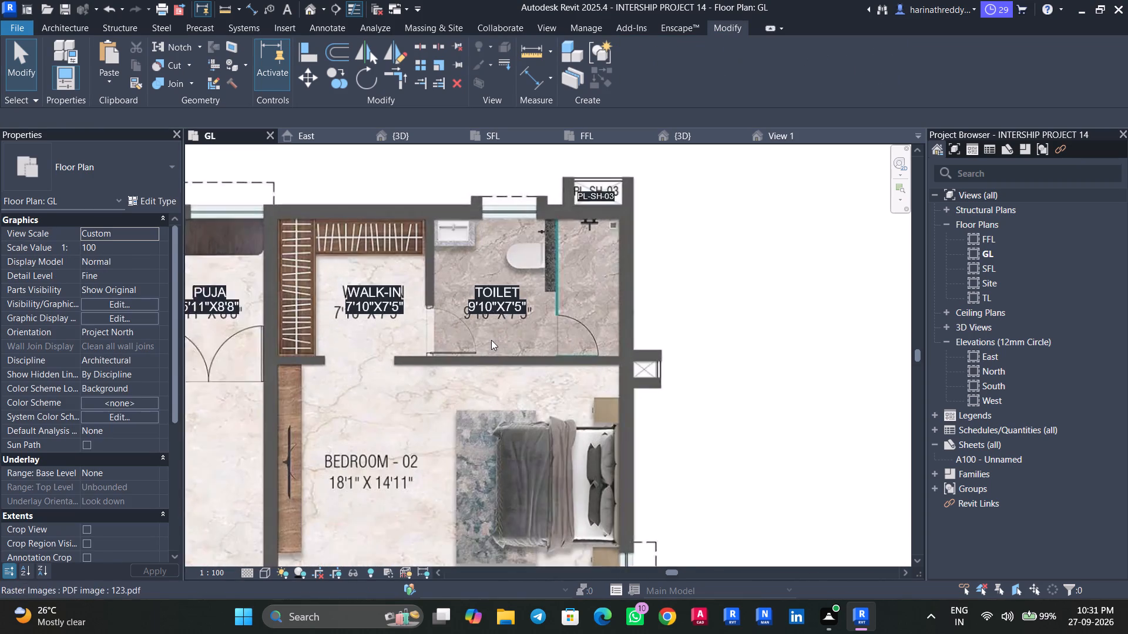
middle_drag(492, 340, 532, 279)
key(Tab)
click(536, 233)
ctrl+drag(539, 231, 395, 368)
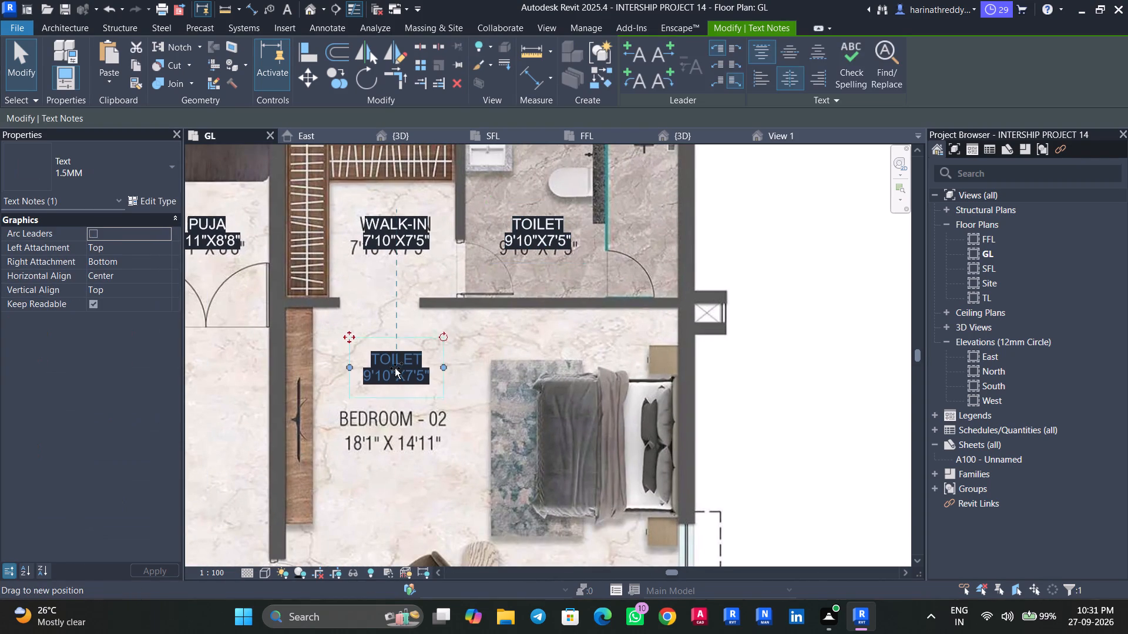
ctrl+drag(395, 368, 396, 371)
Change the copied label in Bedroom 02 to BEDROOM-02, 18'1"X14'11" and move it over the printed room name.
scroll(392, 377, up, 4)
middle_drag(393, 372, 447, 335)
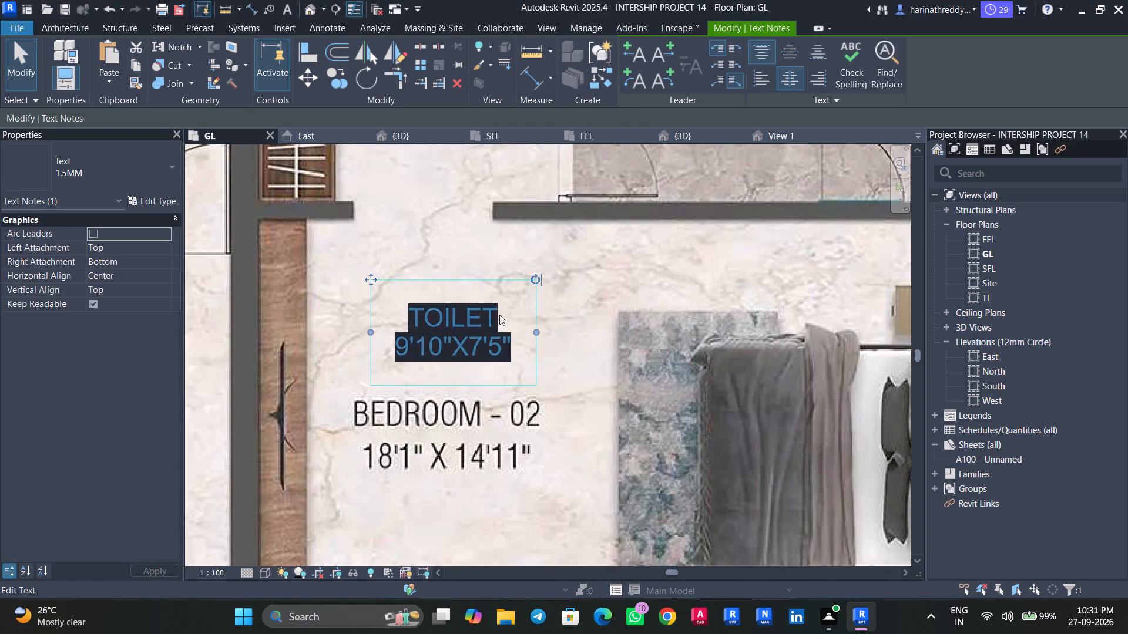
click(499, 315)
drag(501, 315, 335, 315)
text(BEDROOM)
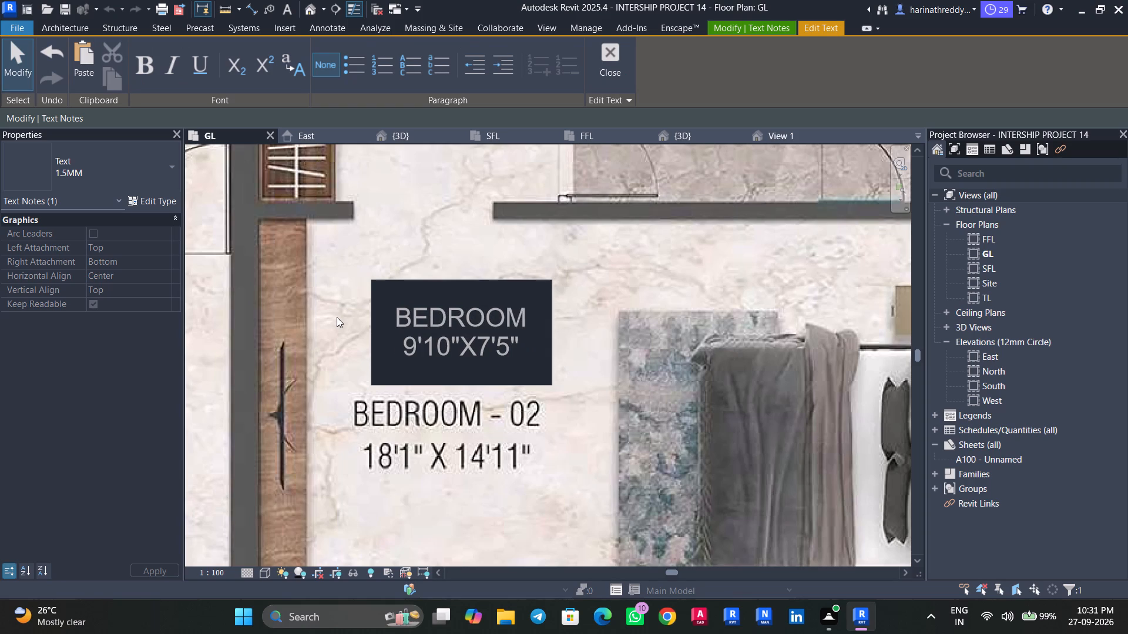
text(-02)
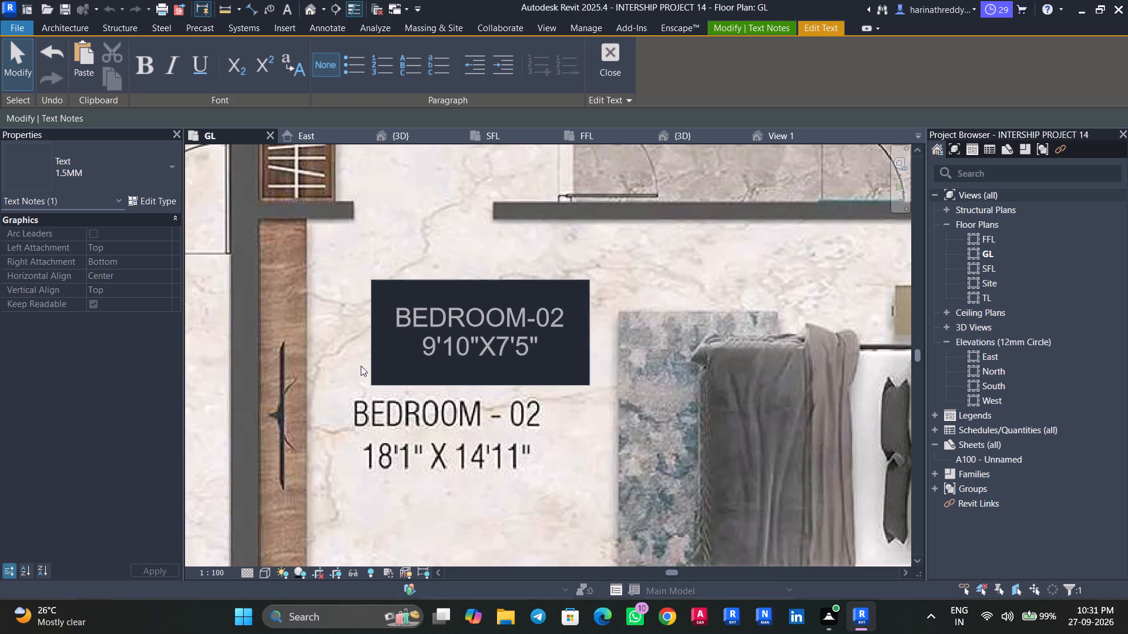
drag(547, 352, 407, 352)
text(18'1"X)
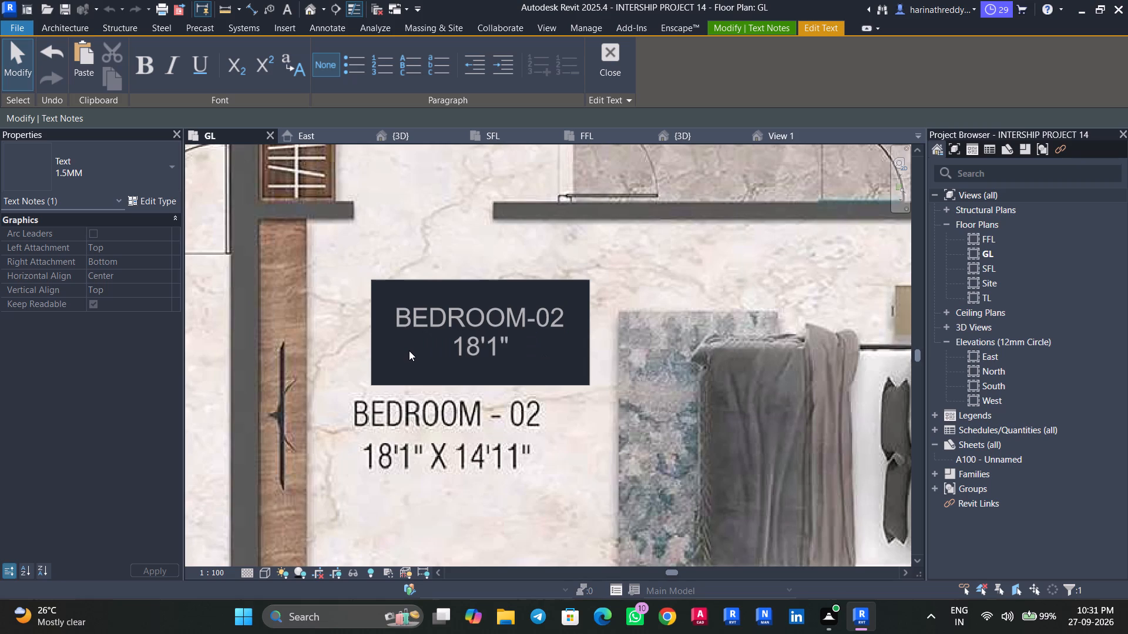
text(14)
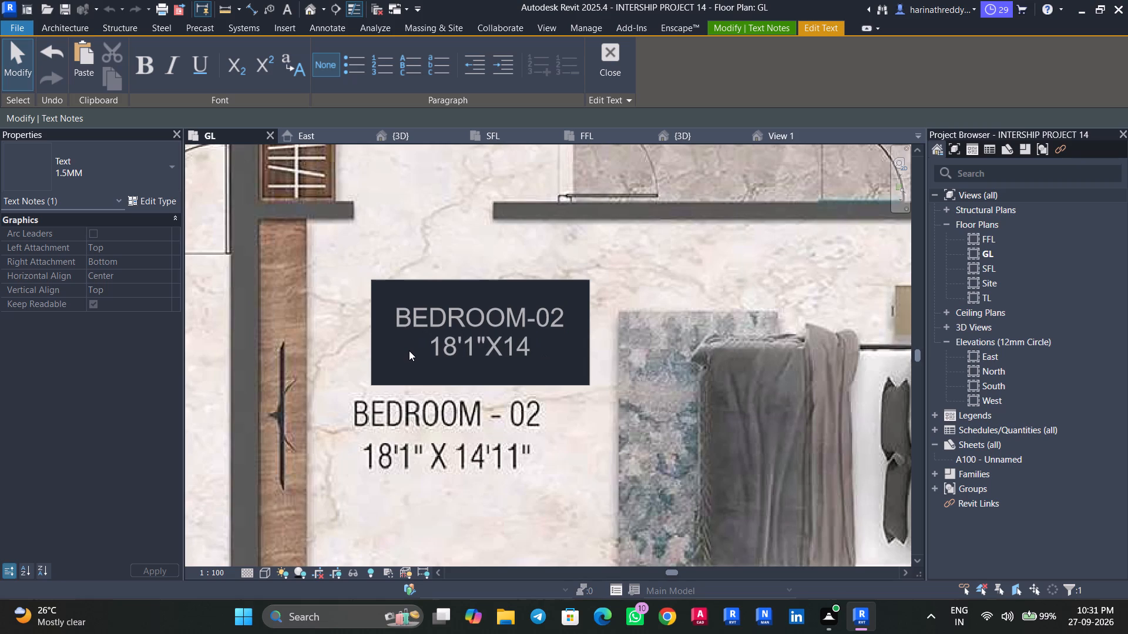
text('11")
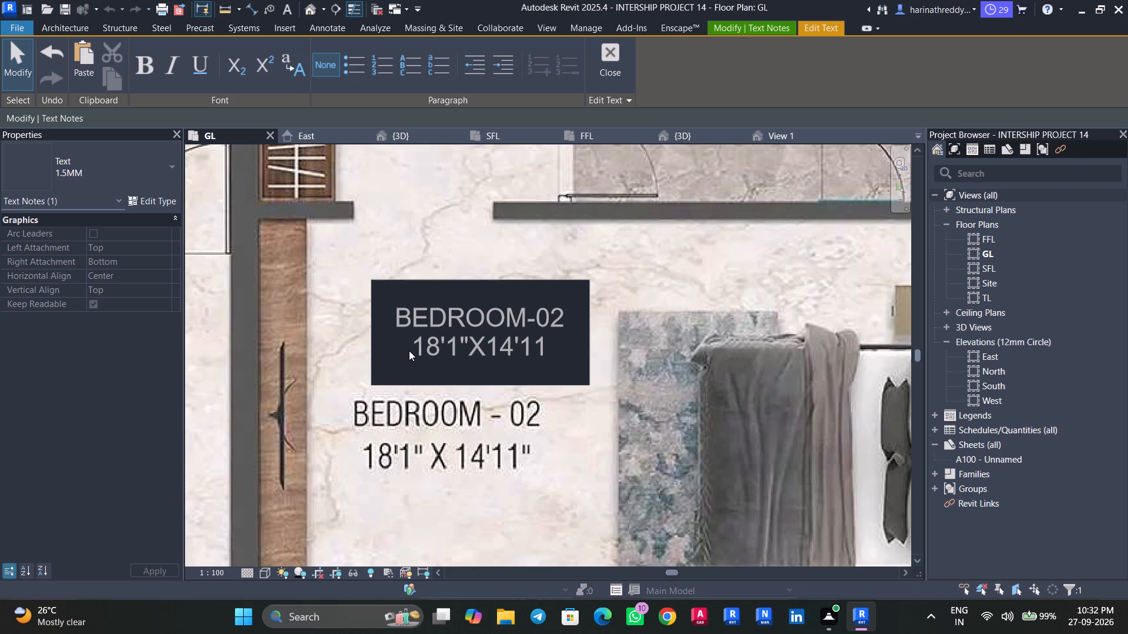
click(402, 414)
drag(337, 279, 340, 332)
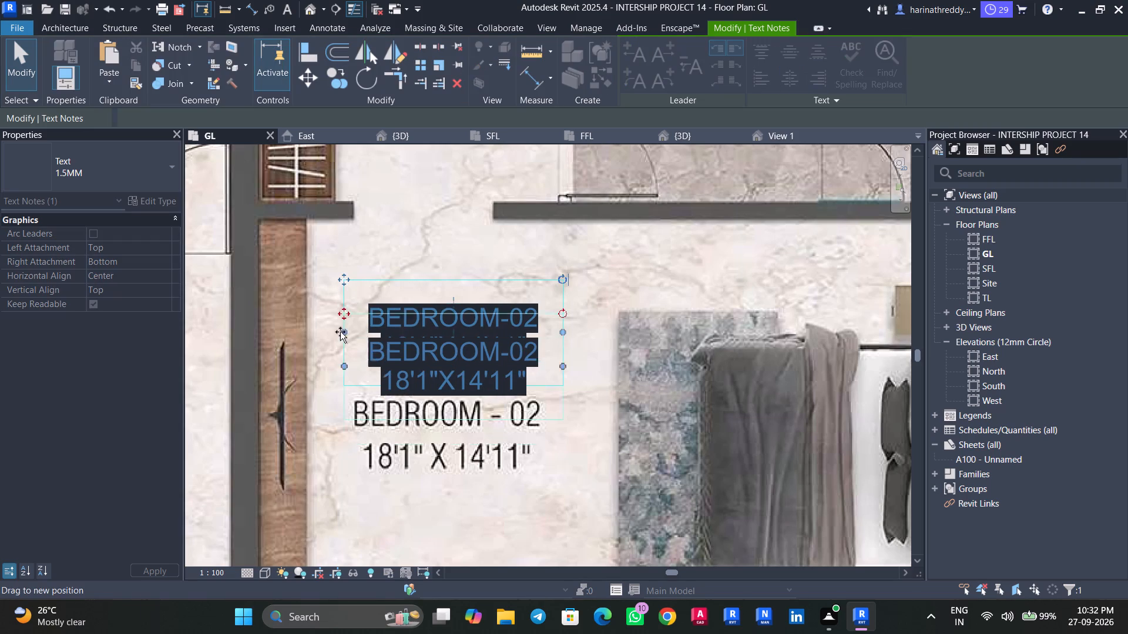
drag(340, 332, 341, 385)
scroll(341, 385, down, 9)
middle_drag(384, 457, 431, 284)
scroll(417, 279, up, 2)
key(Escape)
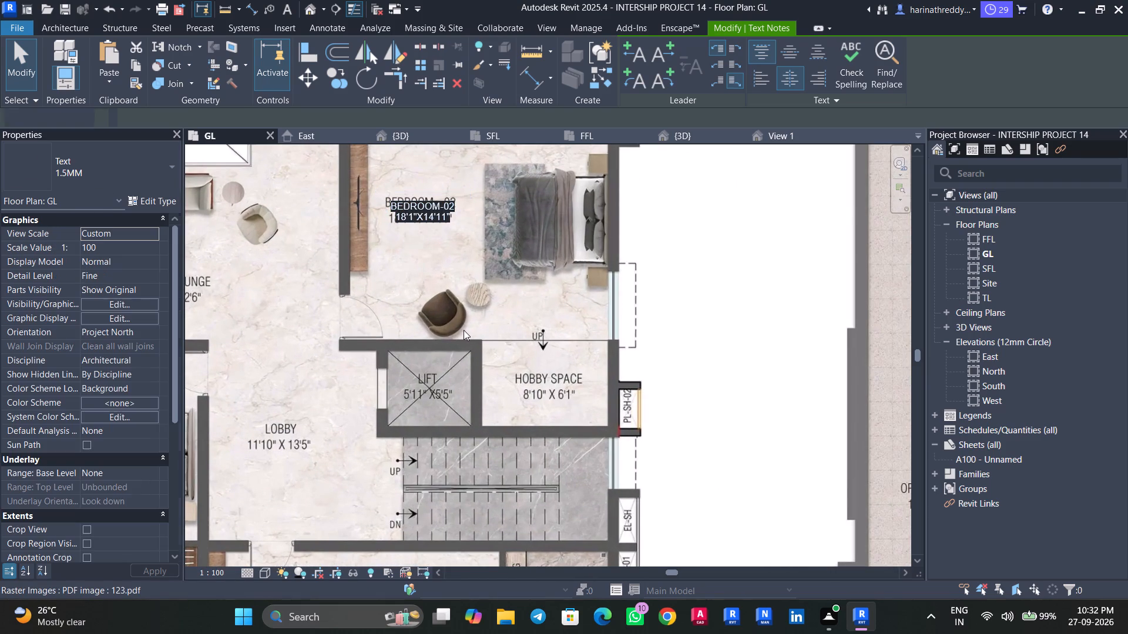
Look over the floor plans and check which first-floor rooms still need text labels.
scroll(438, 350, down, 7)
middle_drag(387, 377, 677, 374)
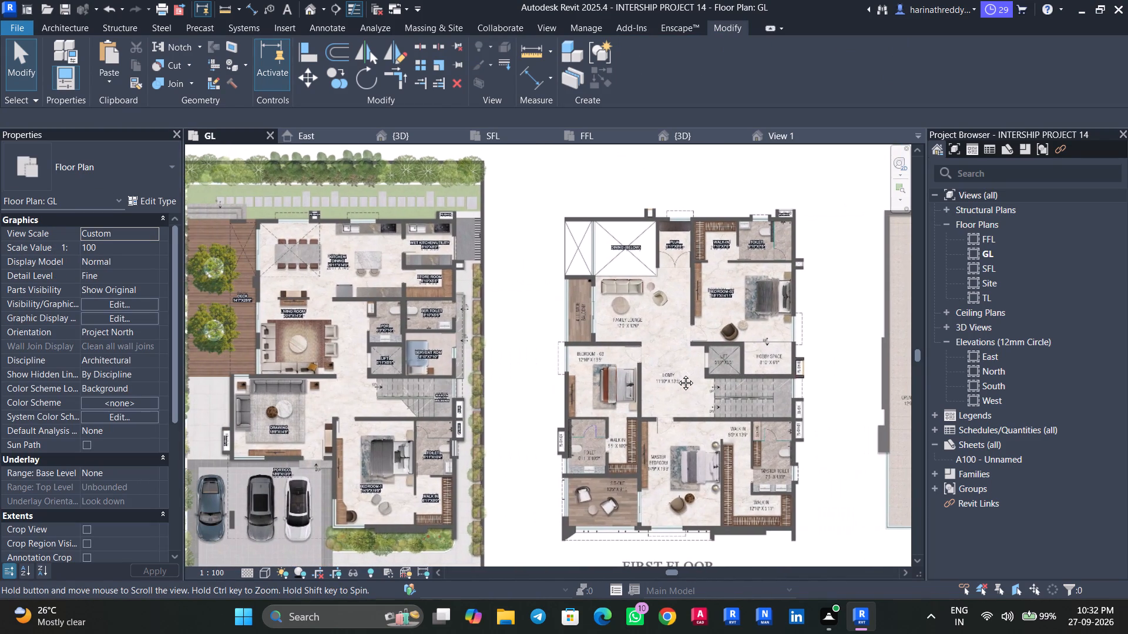
middle_drag(677, 374, 492, 375)
scroll(464, 325, up, 5)
middle_drag(464, 325, 446, 400)
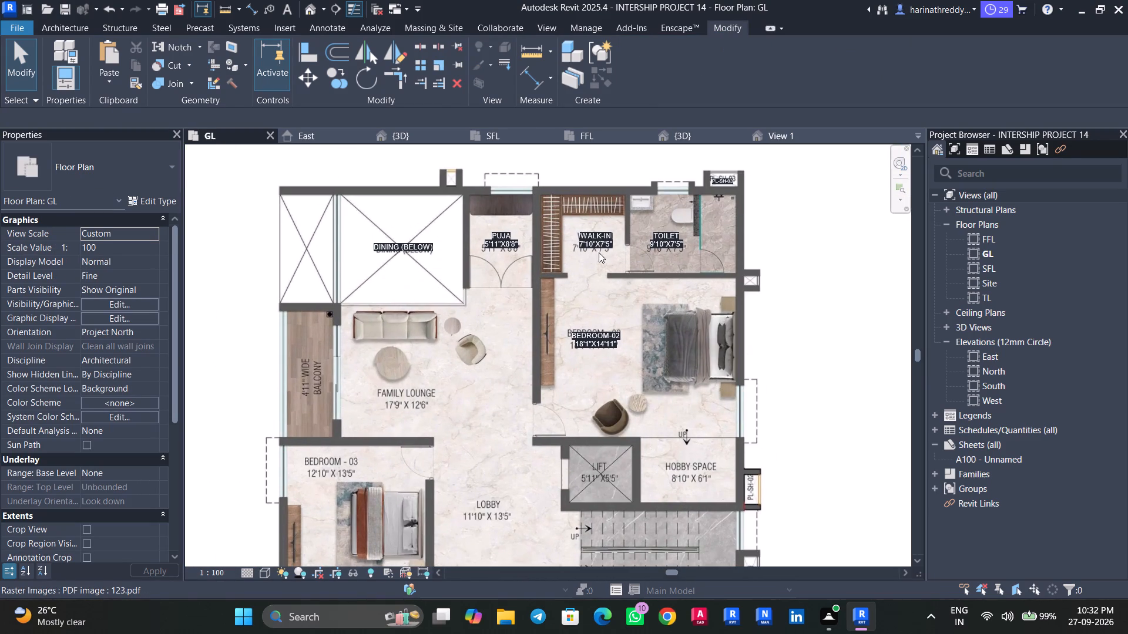
scroll(572, 288, down, 6)
middle_drag(650, 349, 494, 353)
scroll(494, 353, down, 1)
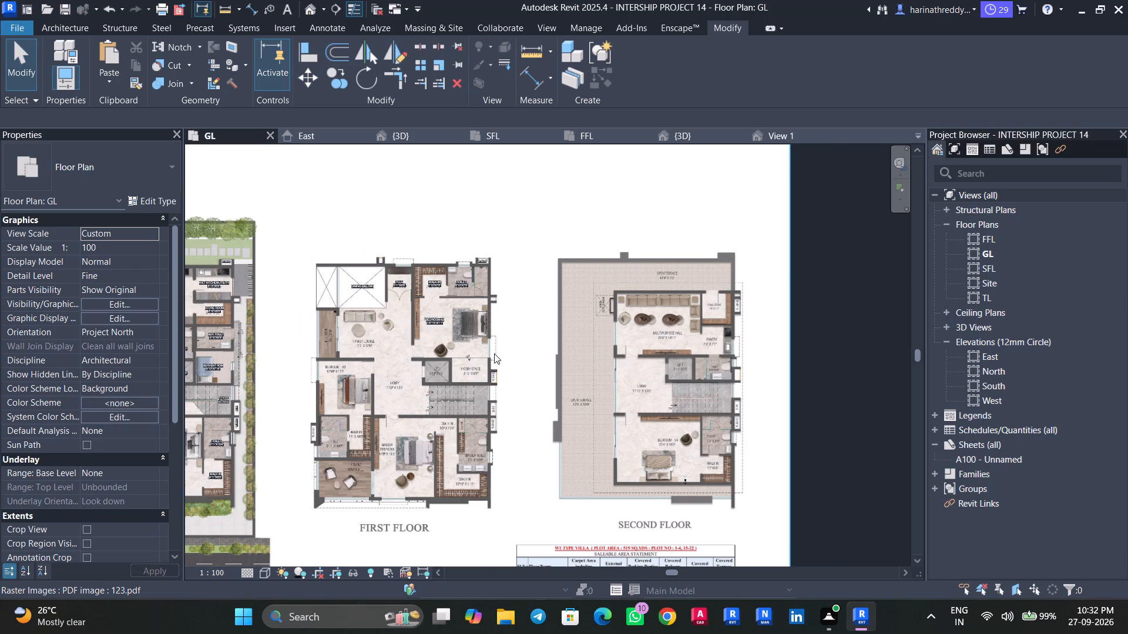
scroll(494, 354, up, 3)
scroll(384, 311, up, 4)
middle_drag(392, 341, 428, 306)
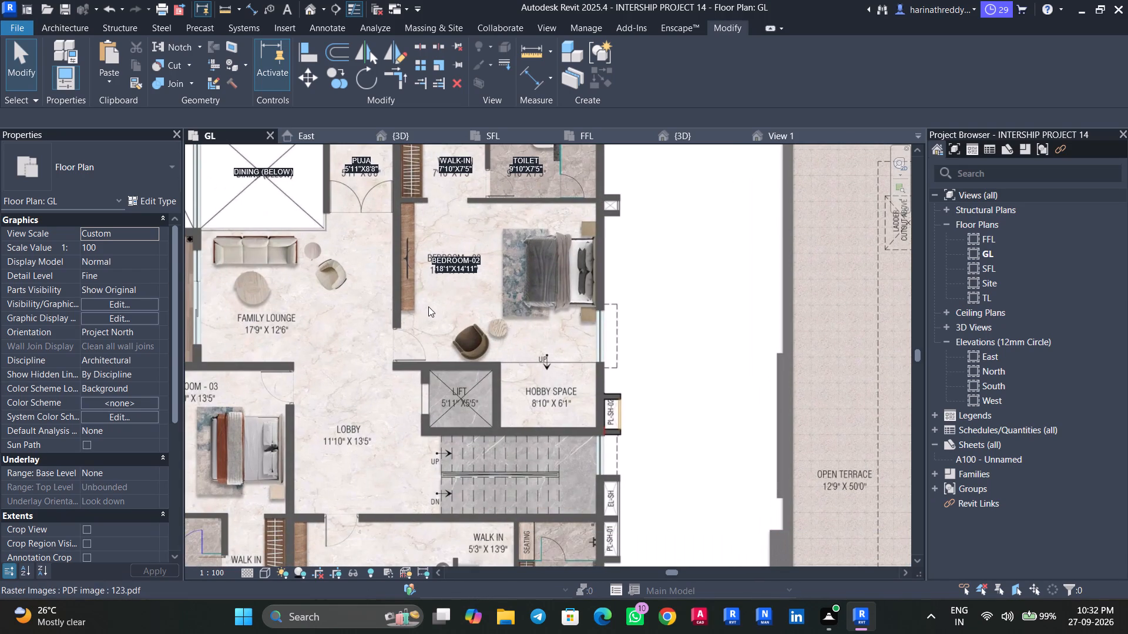
scroll(428, 306, down, 2)
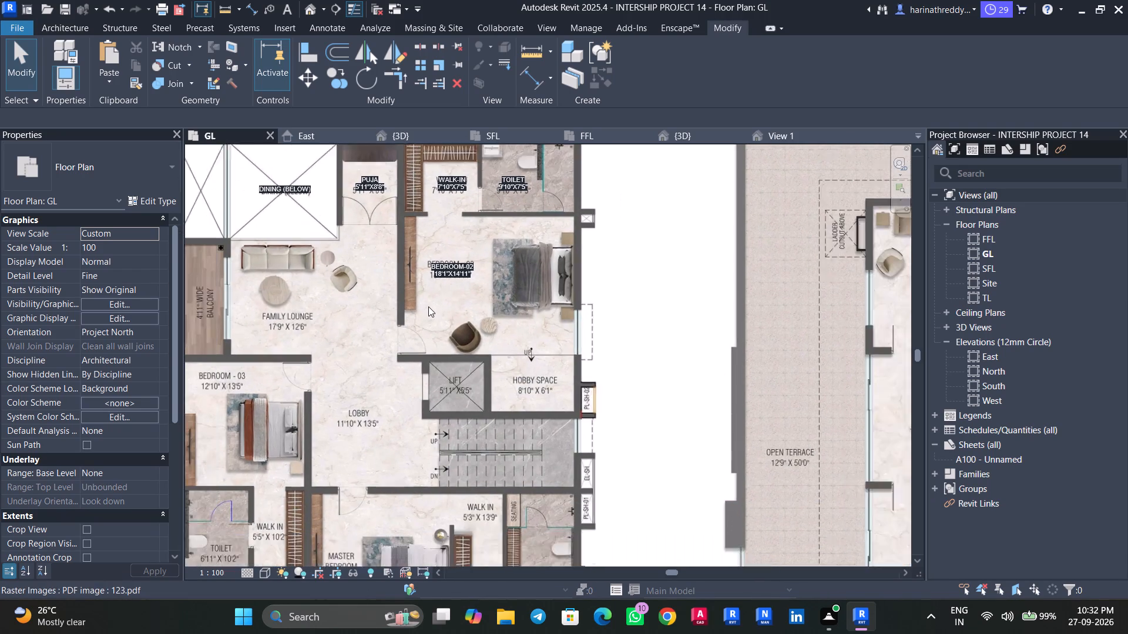
scroll(428, 306, down, 1)
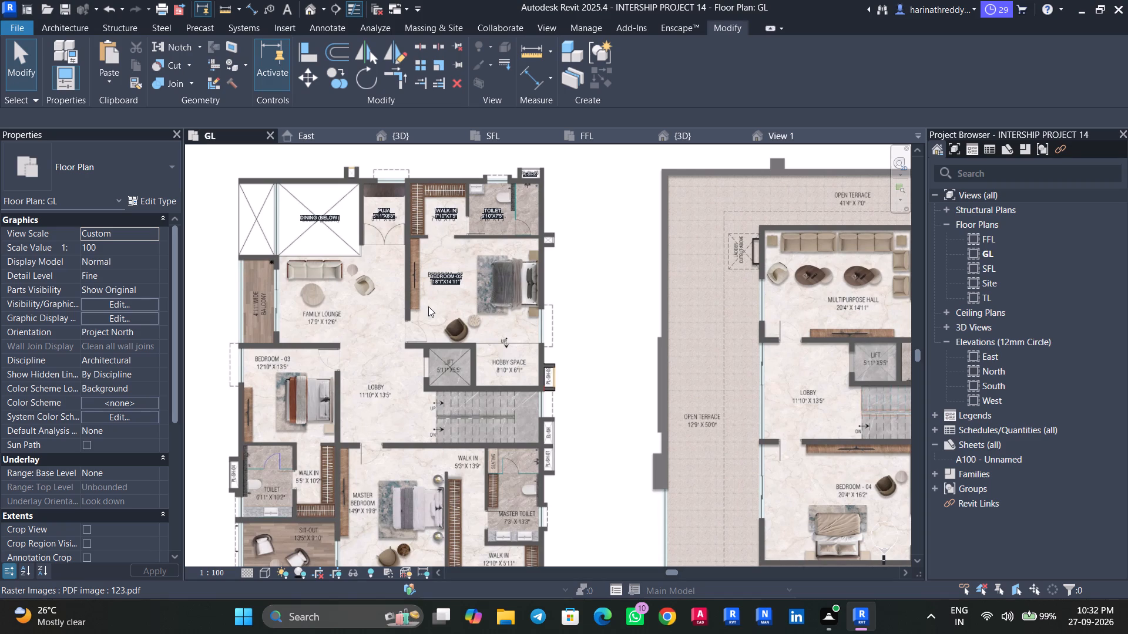
Copy the BEDROOM-02 label to the first-floor lift and to the hobby space, above their printed names.
scroll(428, 306, up, 2)
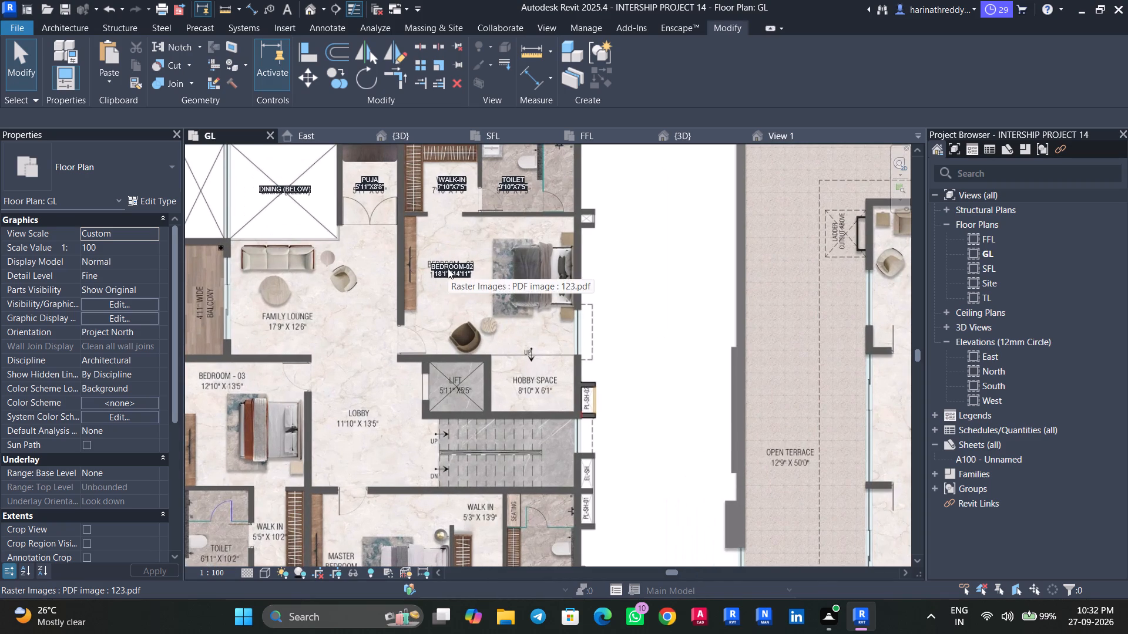
scroll(448, 268, up, 4)
key(Tab)
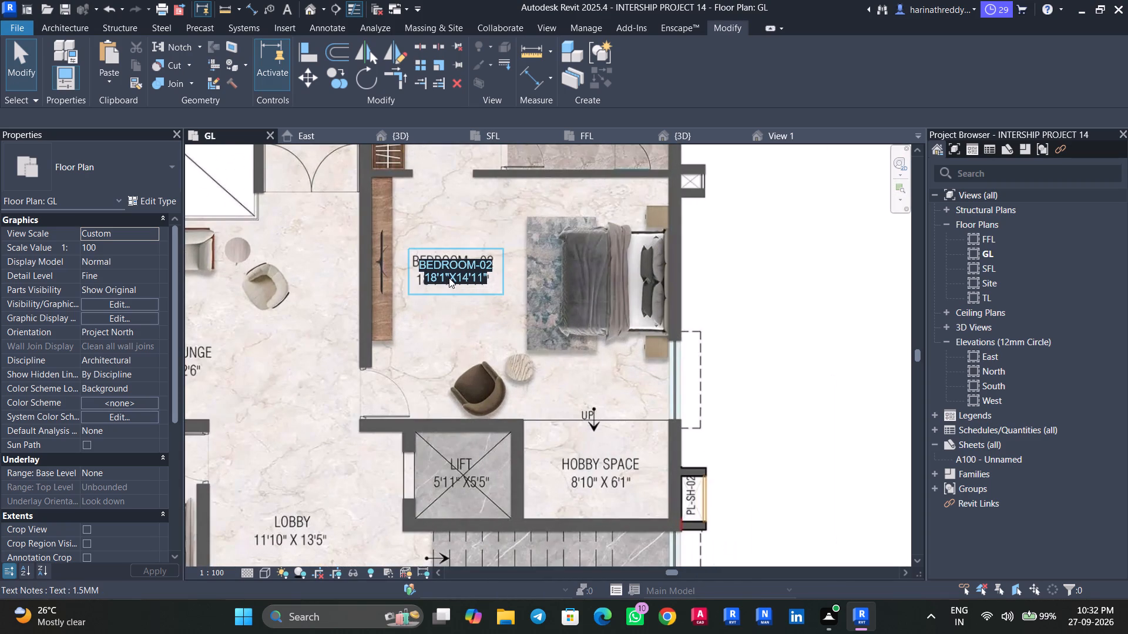
scroll(449, 279, down, 1)
middle_drag(458, 313, 503, 296)
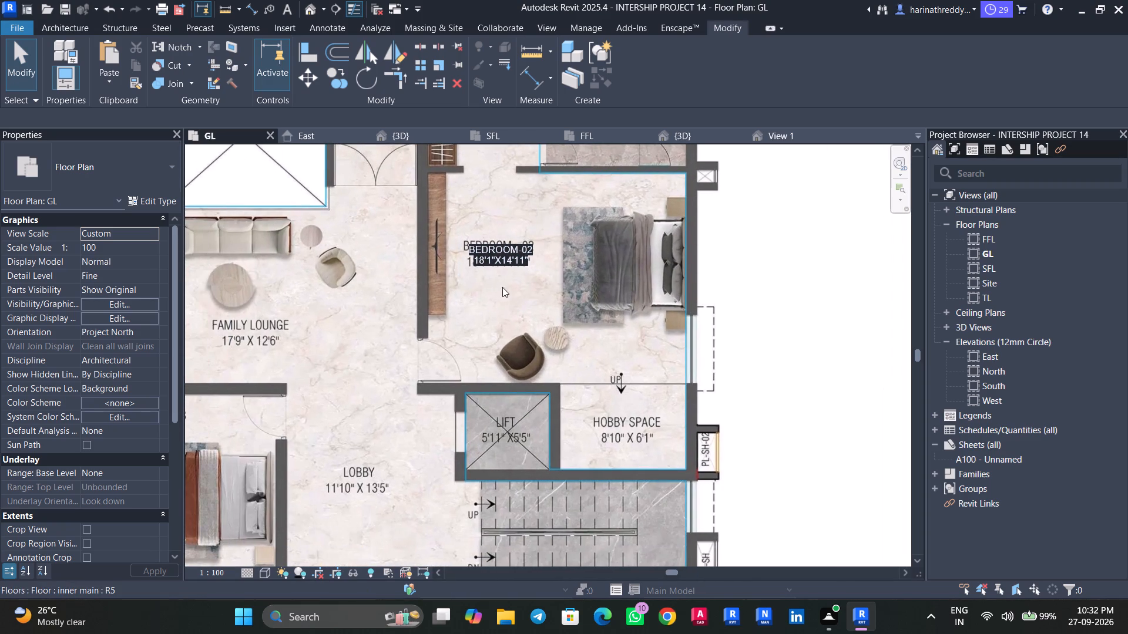
ctrl+drag(493, 257, 512, 393)
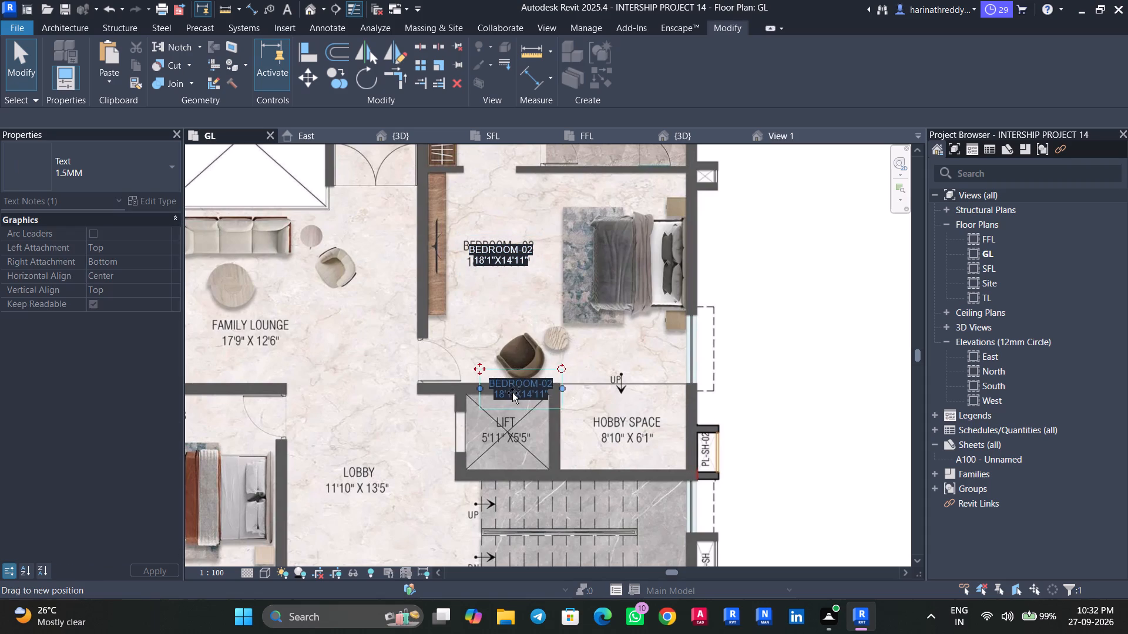
ctrl+drag(512, 393, 501, 393)
ctrl+drag(502, 393, 620, 390)
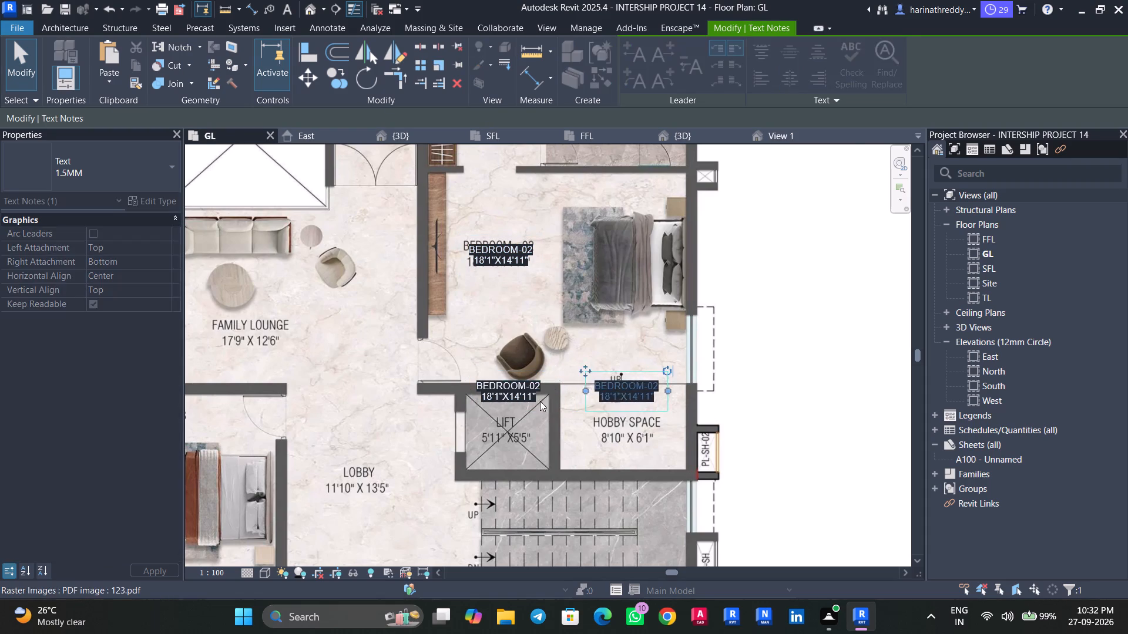
Change the copied BEDROOM-02 label at the lift to LIFT, 5'11"X5'5" and move it over the printed lift name.
scroll(540, 401, up, 5)
click(532, 387)
key(Escape)
key(Escape)
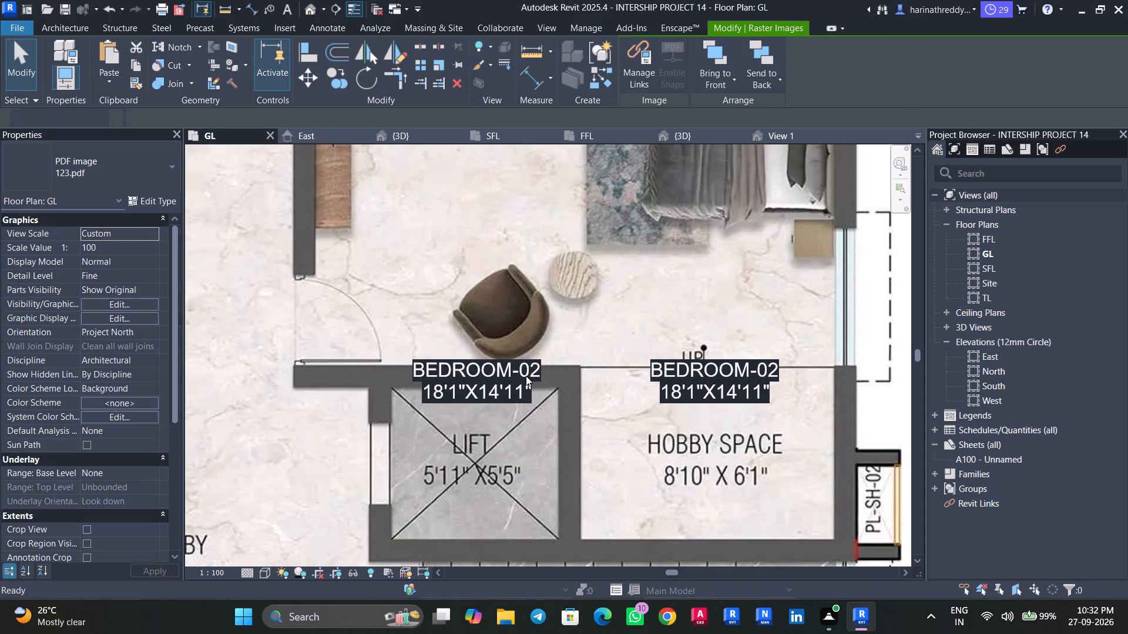
key(Tab)
click(526, 376)
click(540, 369)
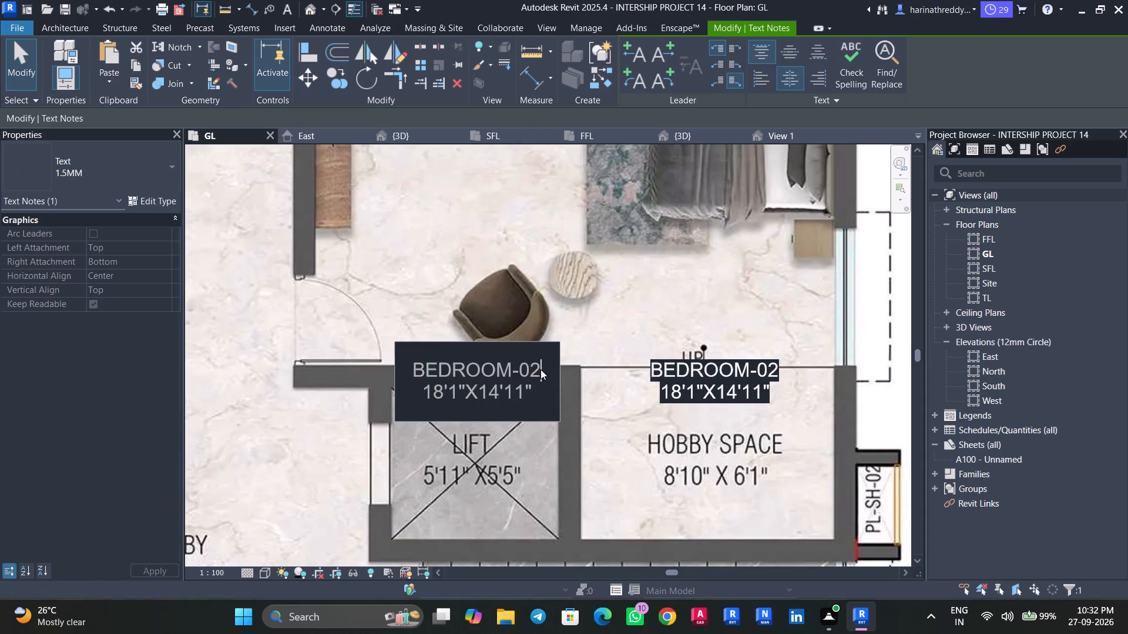
drag(540, 369, 354, 372)
text(LIFT)
drag(532, 389, 373, 395)
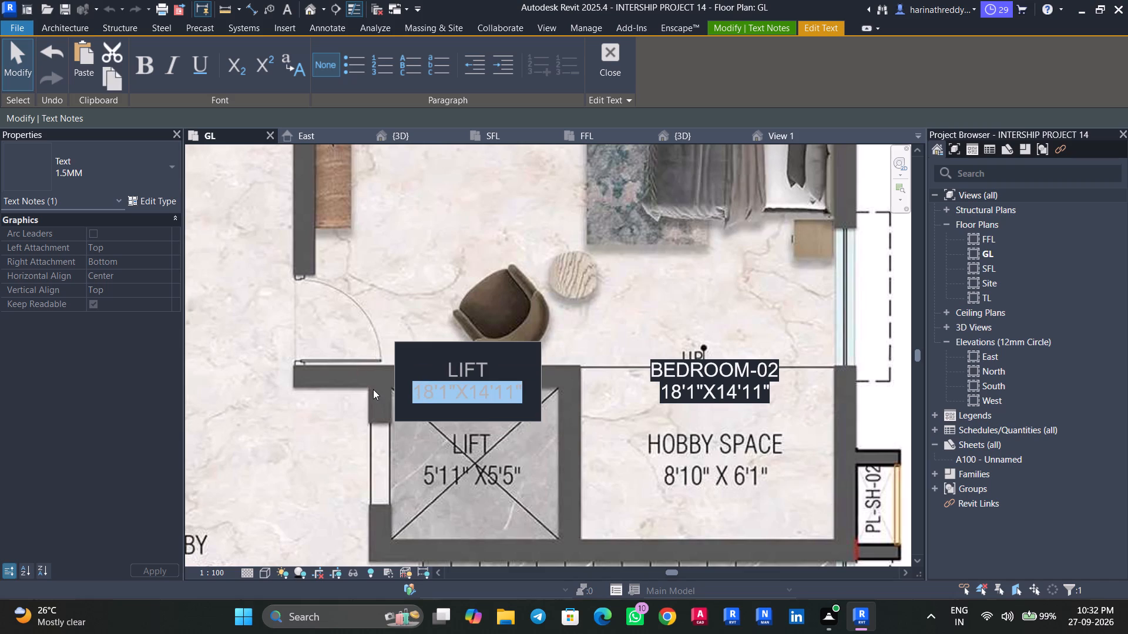
text(5')
text(11")
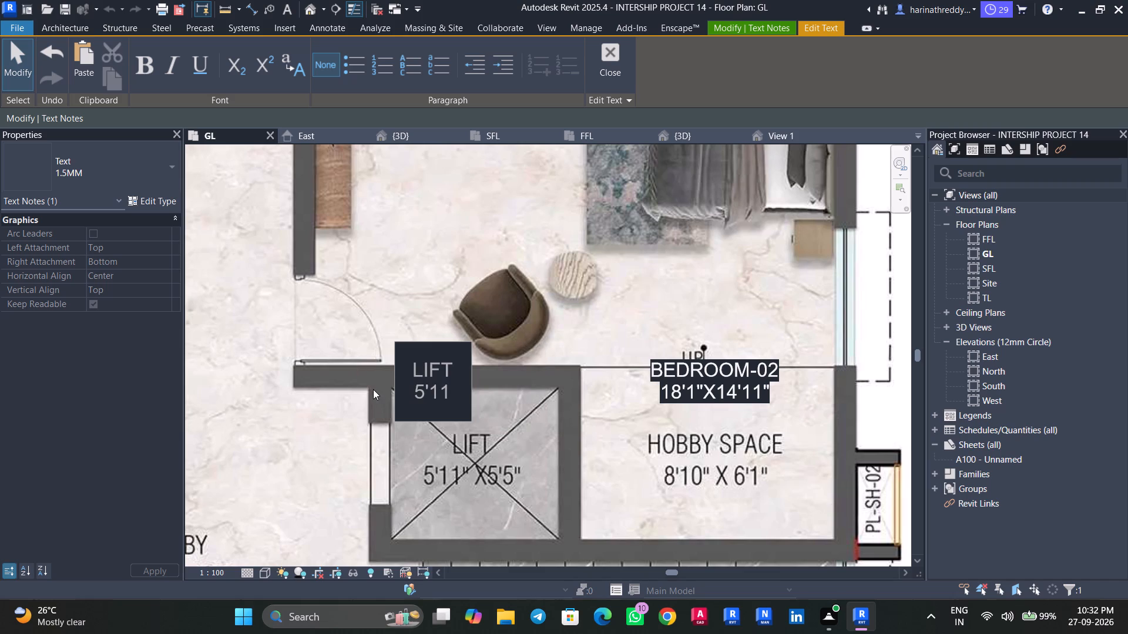
text(X5'5")
click(383, 464)
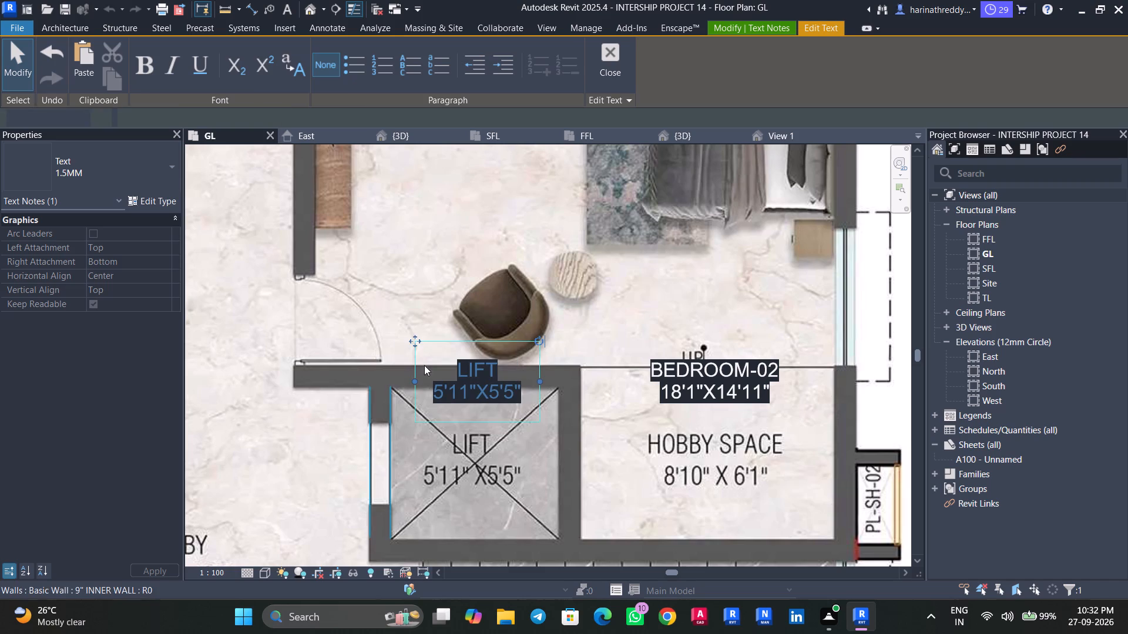
drag(412, 339, 408, 412)
middle_drag(683, 426, 610, 428)
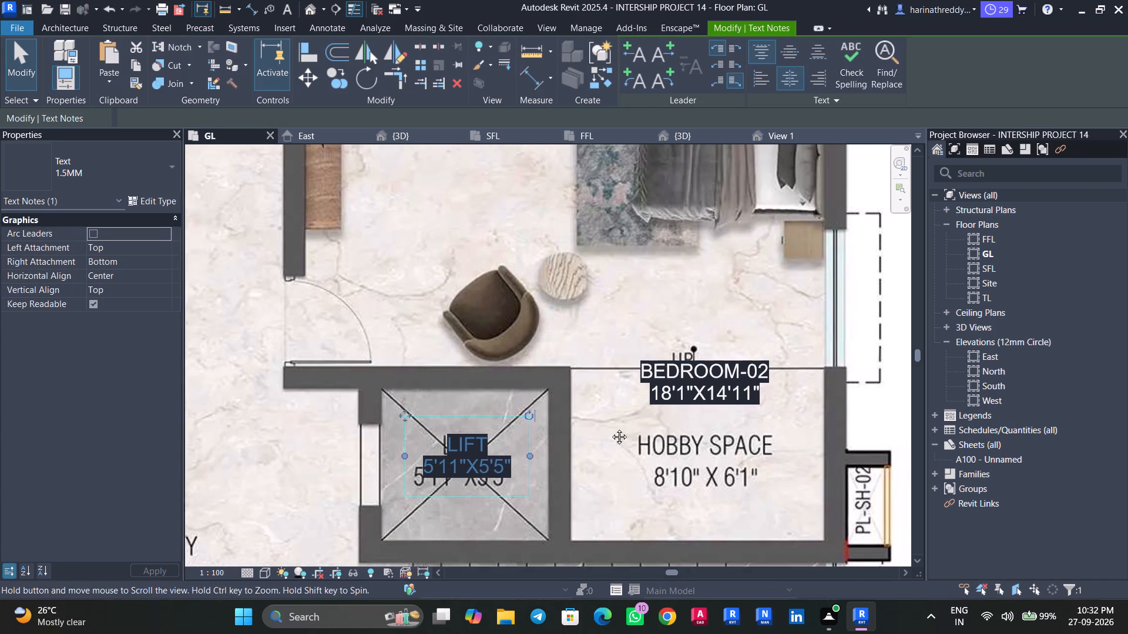
middle_drag(610, 428, 535, 430)
key(Escape)
key(Escape)
Change the copied BEDROOM-02 label at the hobby space to HOBBY SPACE, 8'10"X6'1" and move it over the printed name.
key(Tab)
click(598, 389)
click(602, 387)
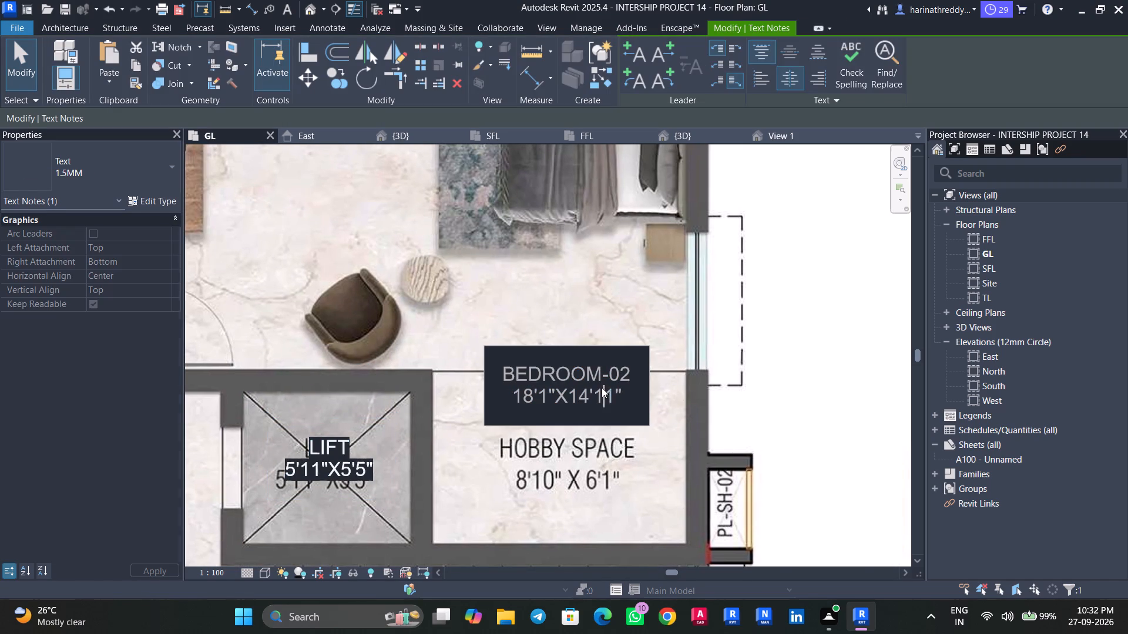
drag(634, 374, 451, 383)
text(HOBBY SPACE)
drag(634, 397, 463, 395)
text(8'10")
text(X6'1")
click(437, 480)
drag(480, 344, 495, 417)
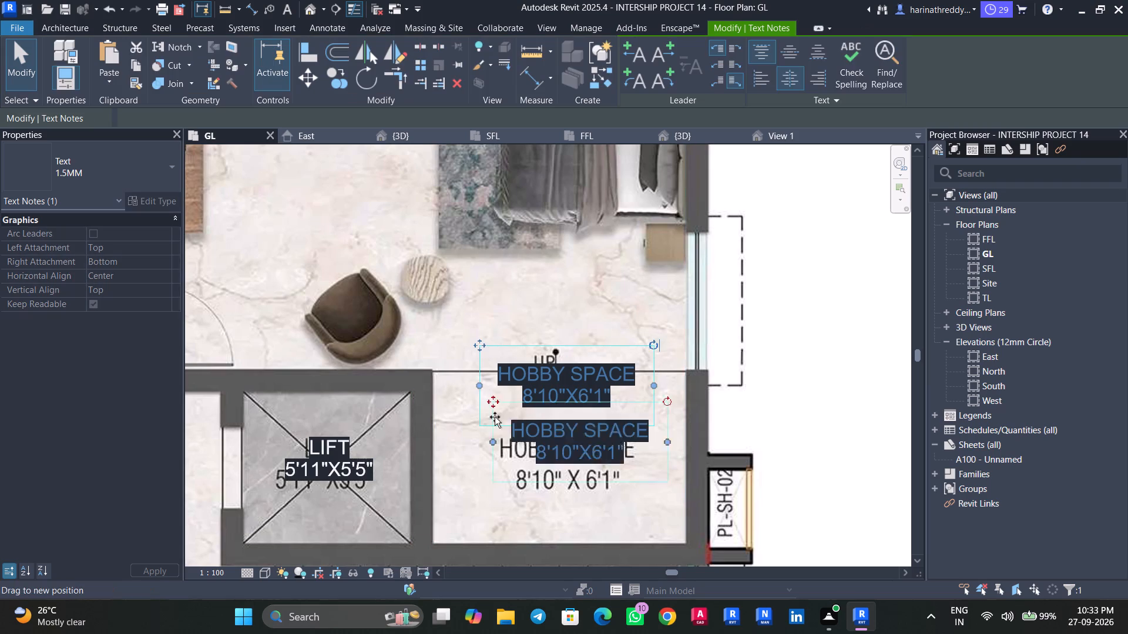
drag(495, 417, 488, 420)
scroll(486, 419, down, 6)
middle_drag(488, 419, 495, 309)
scroll(496, 309, down, 3)
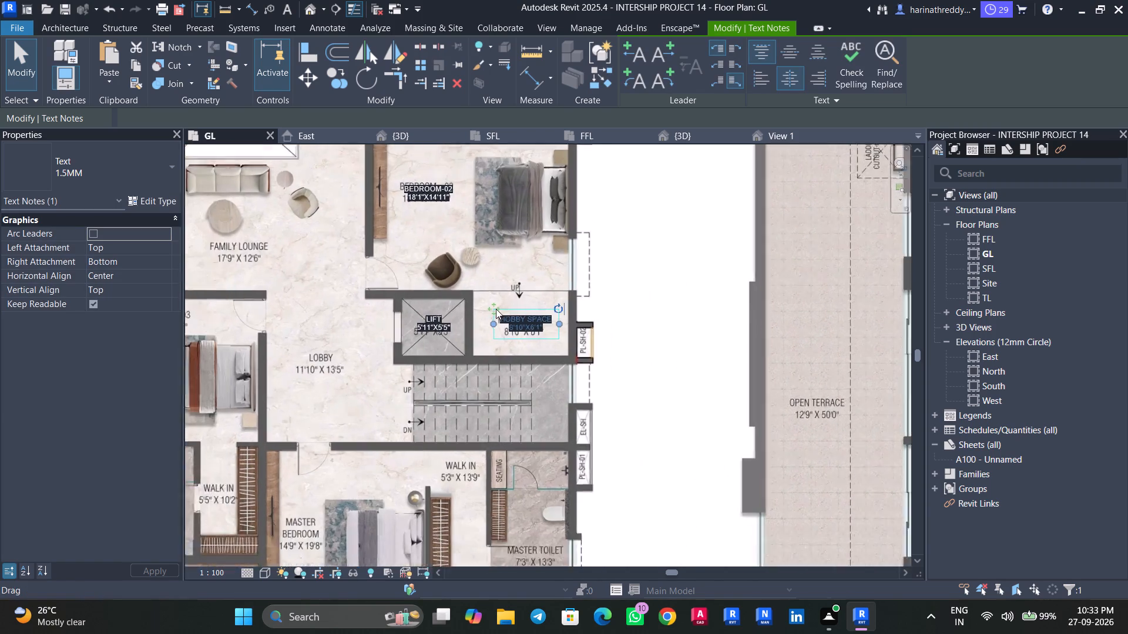
middle_drag(502, 357, 551, 376)
key(Escape)
key(Escape)
Copy the LIFT label into the family lounge by the armchair, into the lobby above its printed name, and onto the Bedroom 03 bed.
scroll(491, 342, up, 3)
middle_drag(502, 361, 548, 399)
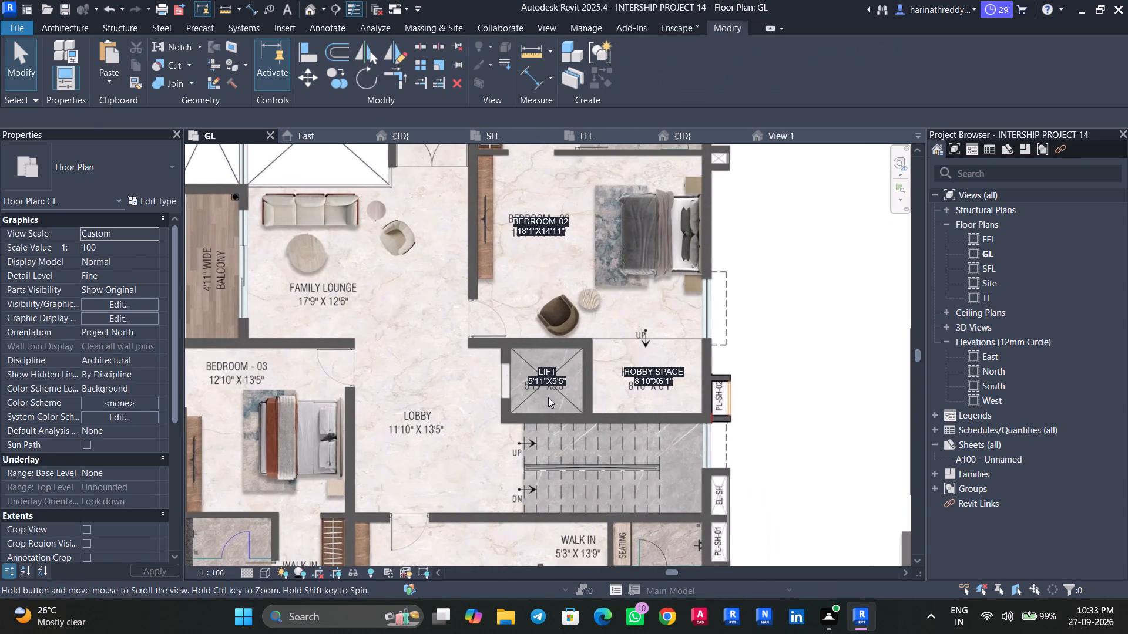
key(Tab)
ctrl+drag(548, 382, 381, 238)
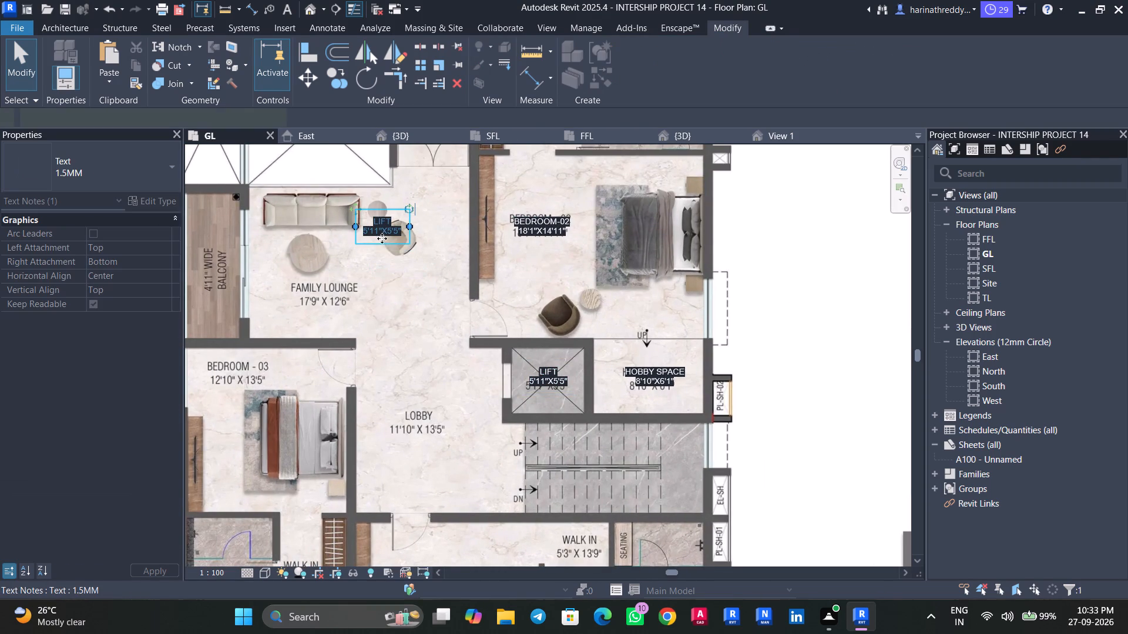
ctrl+drag(380, 234, 424, 380)
ctrl+drag(422, 374, 339, 330)
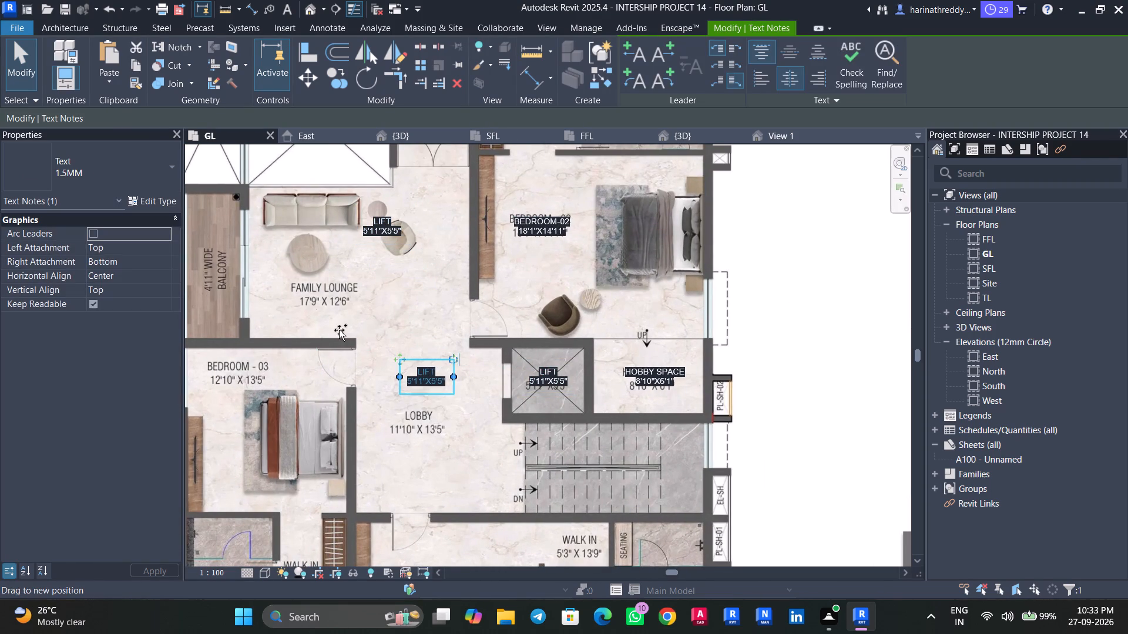
ctrl+drag(339, 330, 290, 392)
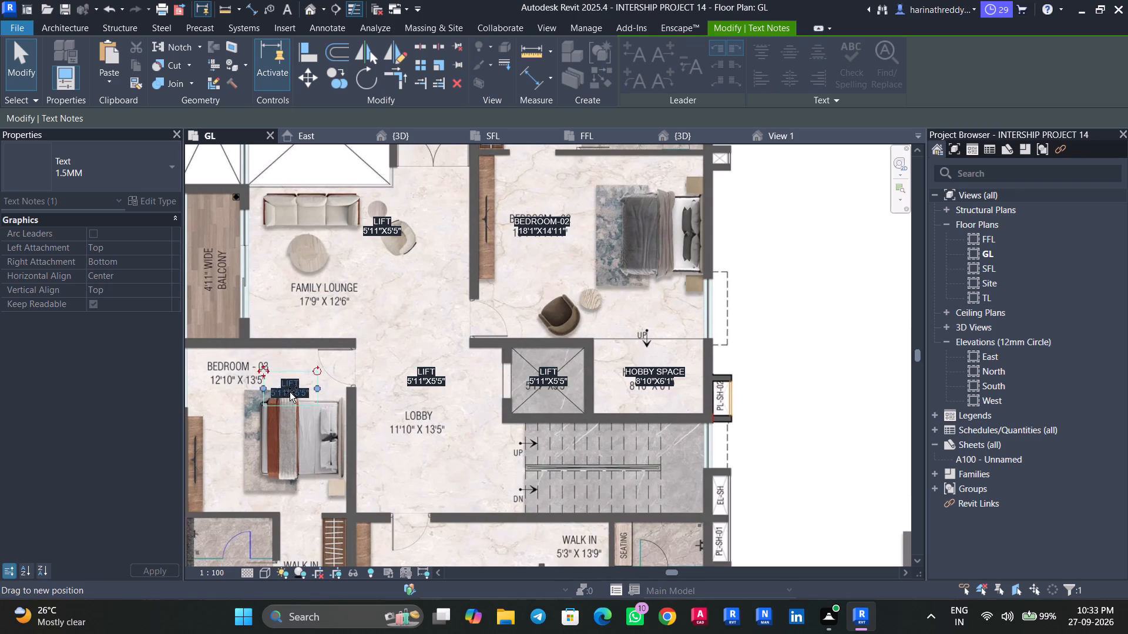
ctrl+drag(290, 392, 288, 416)
middle_drag(348, 447, 425, 482)
key(Escape)
key(Escape)
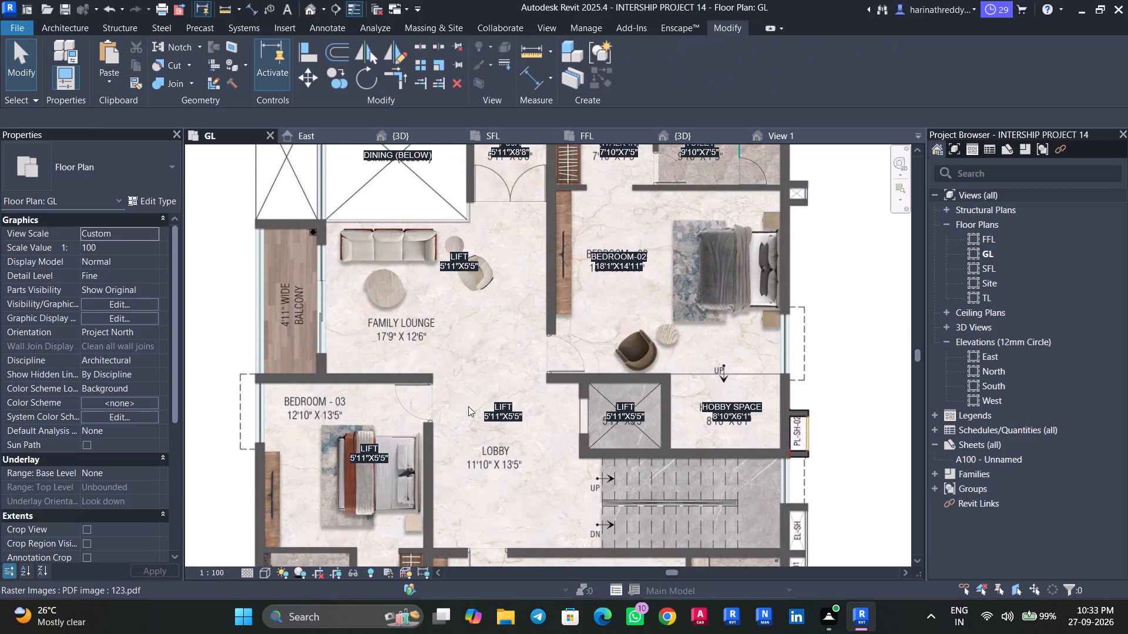
Change the copied LIFT label in the family lounge to FAMILY LOUNGE, 17'9"X12'6" and move it over the printed room name.
middle_drag(481, 428, 510, 517)
scroll(488, 394, up, 4)
key(Tab)
click(492, 315)
scroll(492, 315, up, 3)
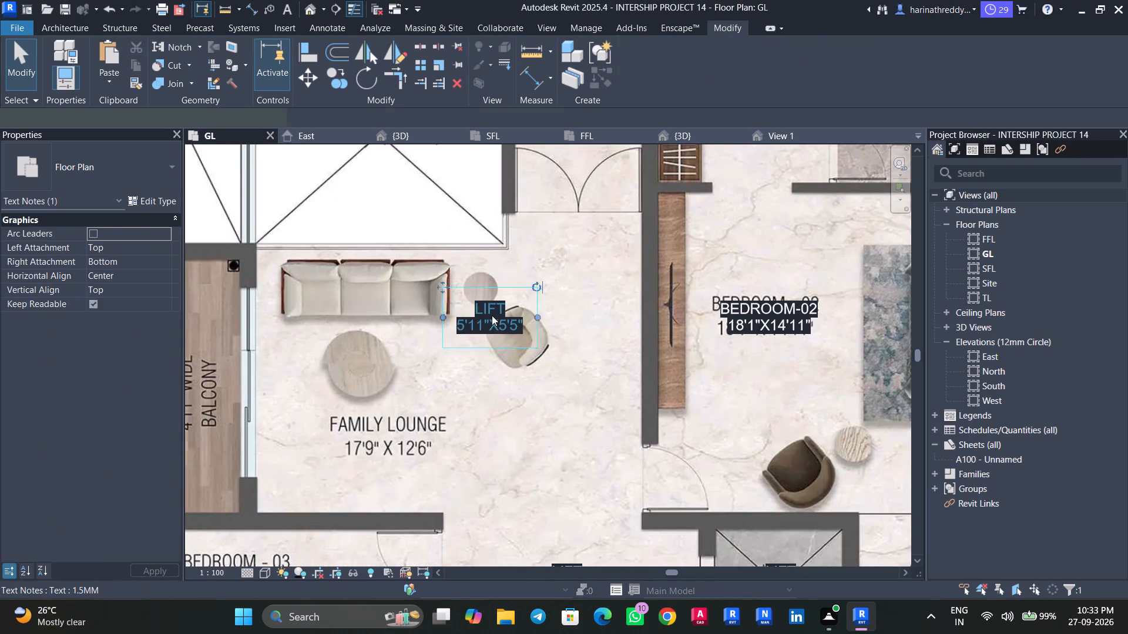
scroll(492, 315, up, 2)
click(494, 313)
drag(522, 303, 426, 309)
scroll(425, 310, down, 3)
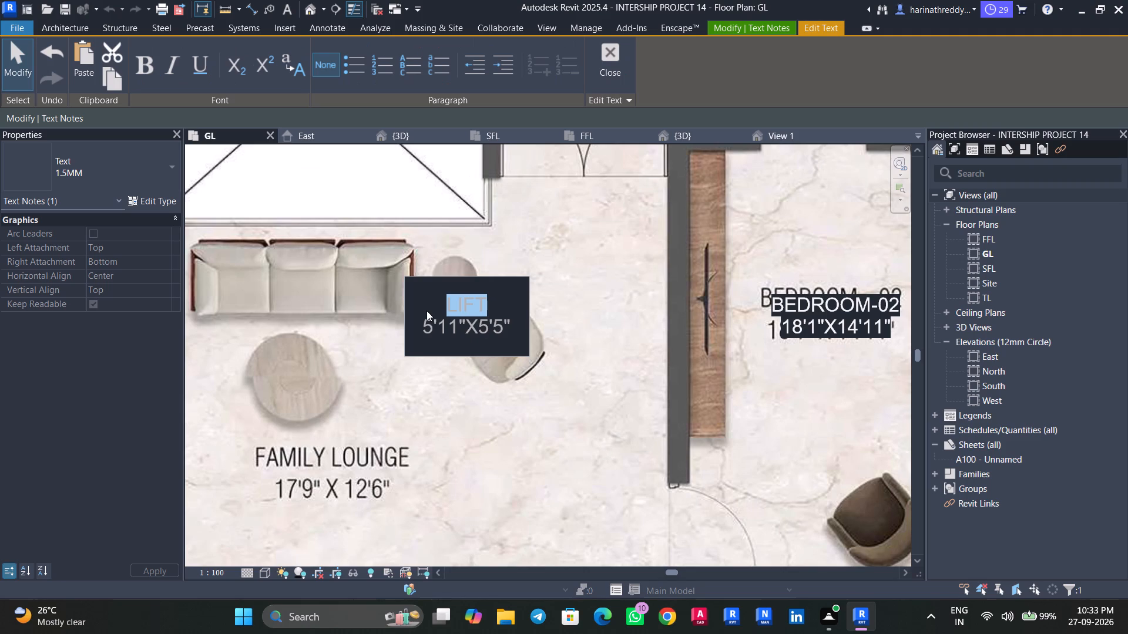
text(FAMILY)
key(space)
text(LO)
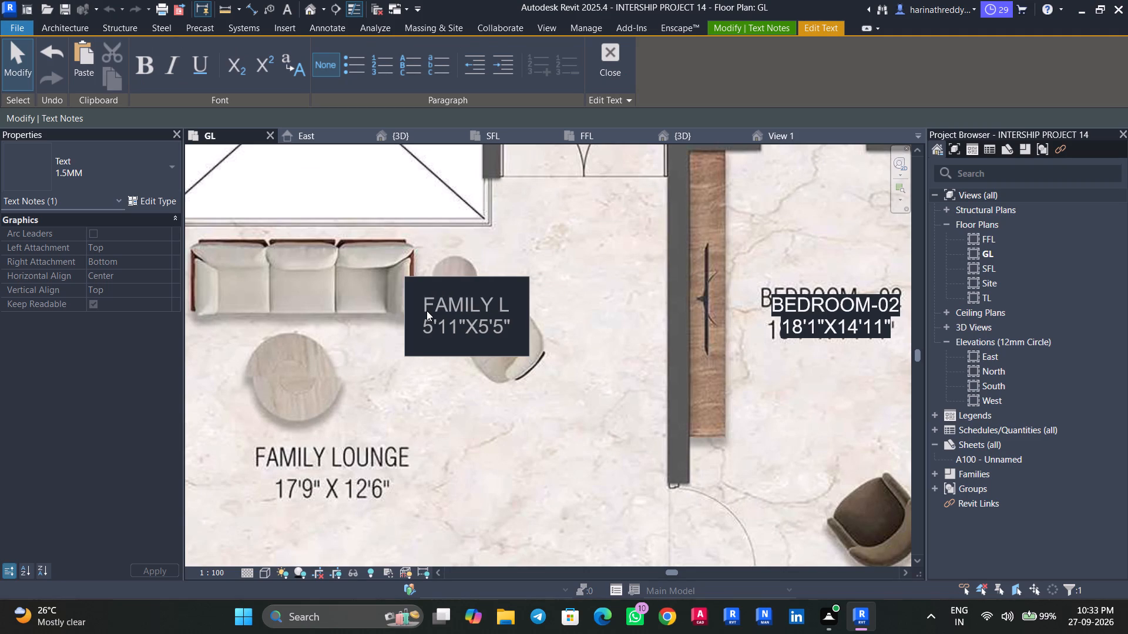
text(UNGE)
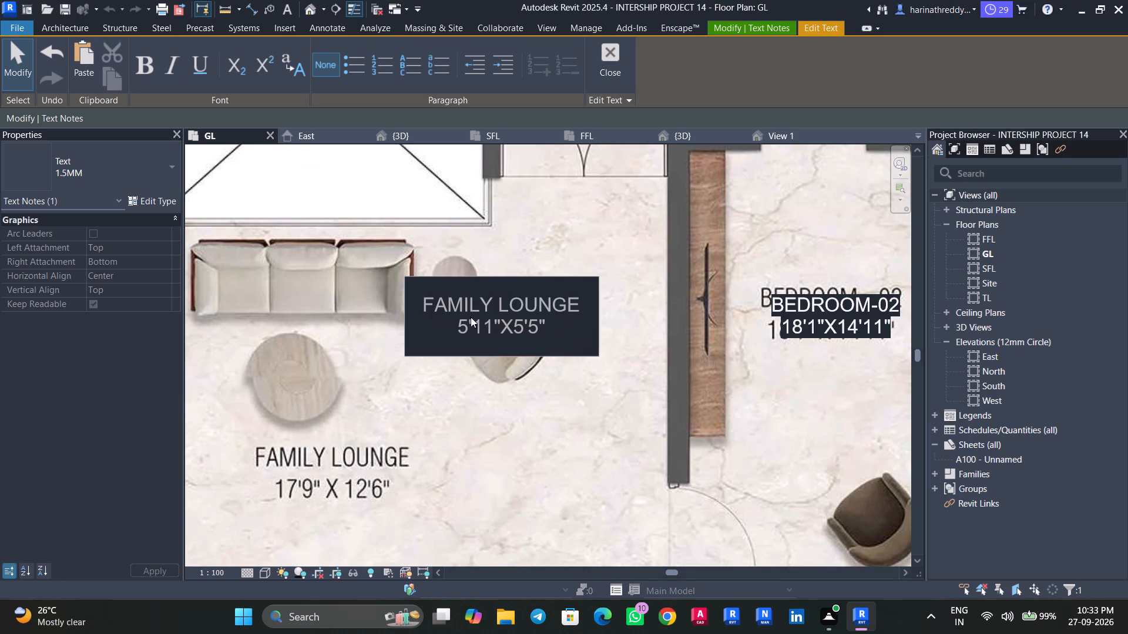
drag(549, 329, 445, 332)
text(17)
text('9"X12')
text(6")
click(443, 405)
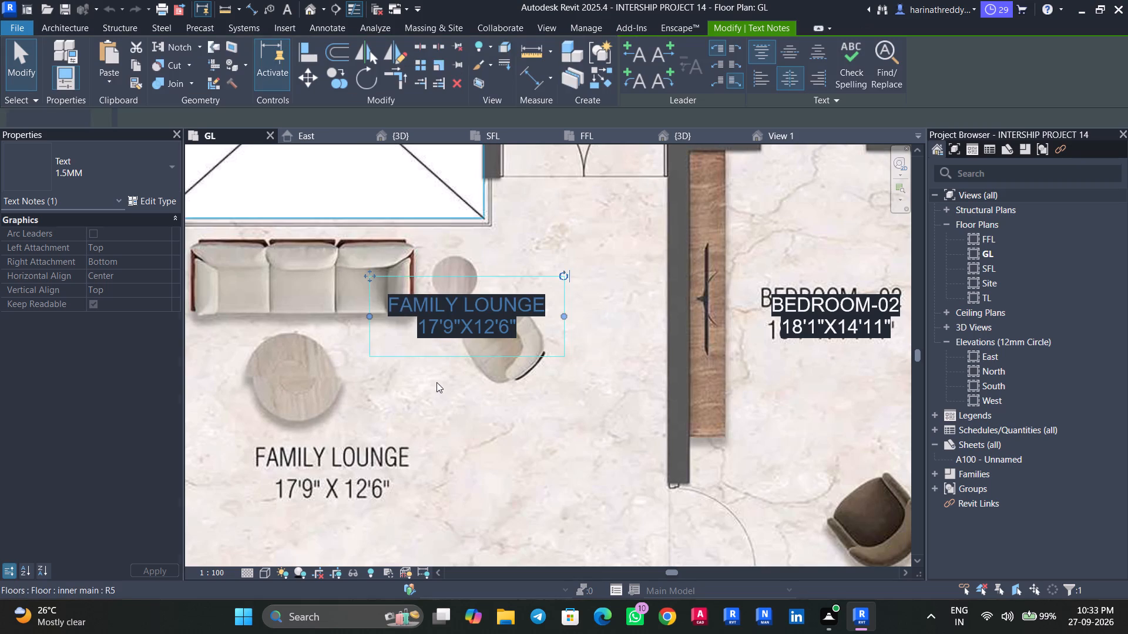
scroll(437, 382, down, 4)
middle_drag(445, 389, 499, 394)
drag(454, 322, 385, 411)
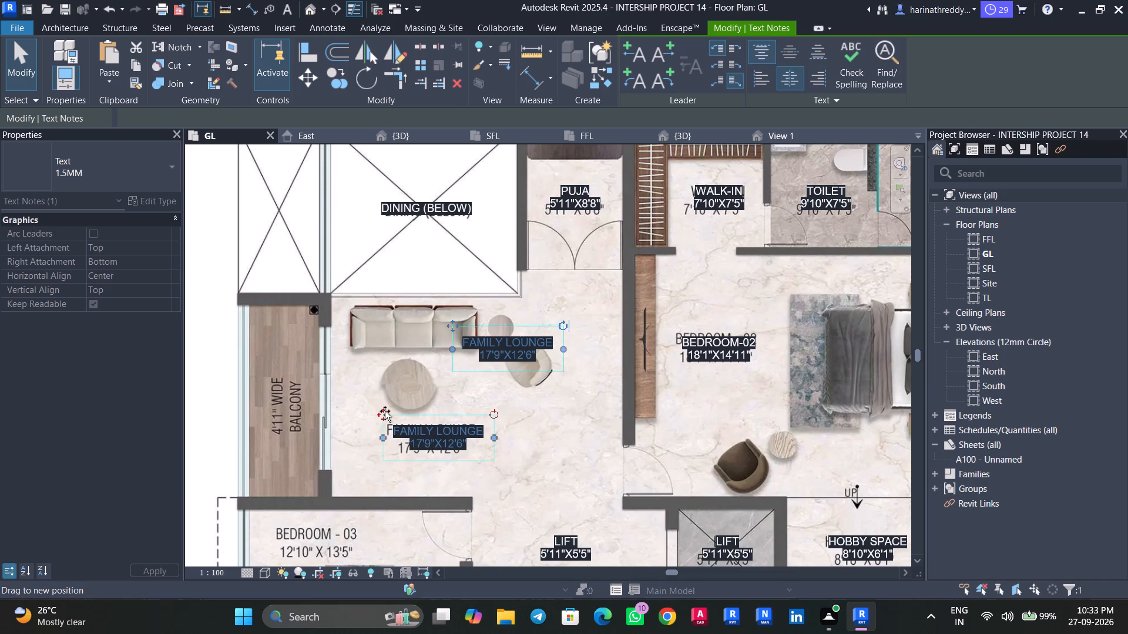
drag(385, 411, 384, 411)
middle_drag(398, 385, 464, 244)
key(Escape)
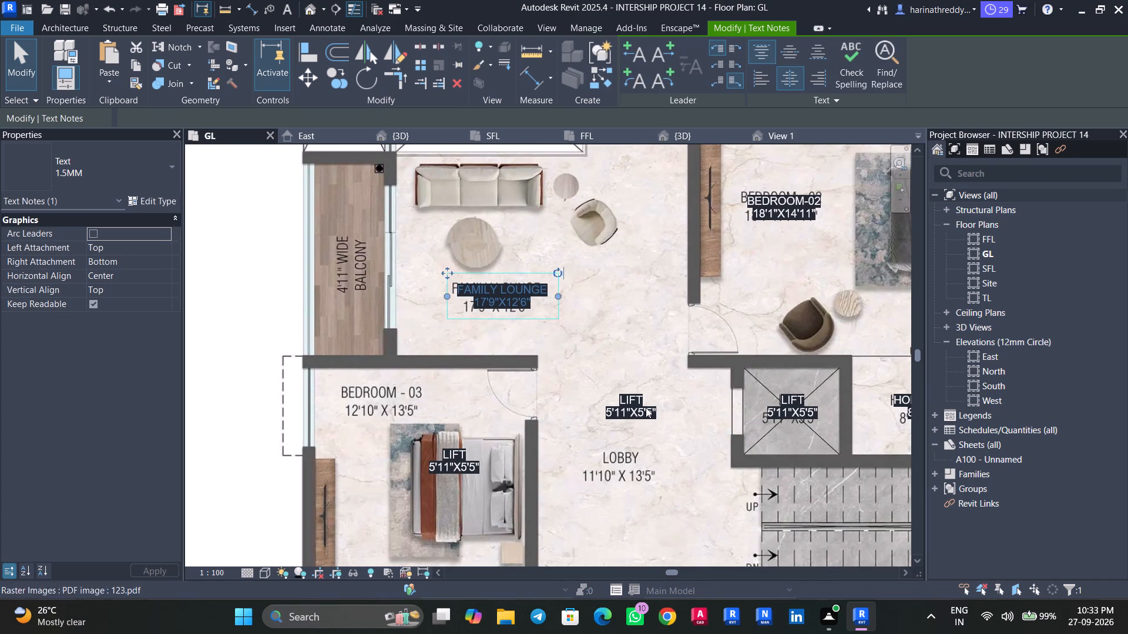
key(Escape)
Change the copied LIFT label in the lobby to LOBBY, 11'10"X13'5" and move it over the printed room name.
scroll(644, 416, up, 1)
scroll(644, 416, down, 1)
scroll(644, 416, up, 2)
key(Tab)
click(642, 417)
scroll(634, 423, up, 1)
middle_drag(634, 423, 549, 385)
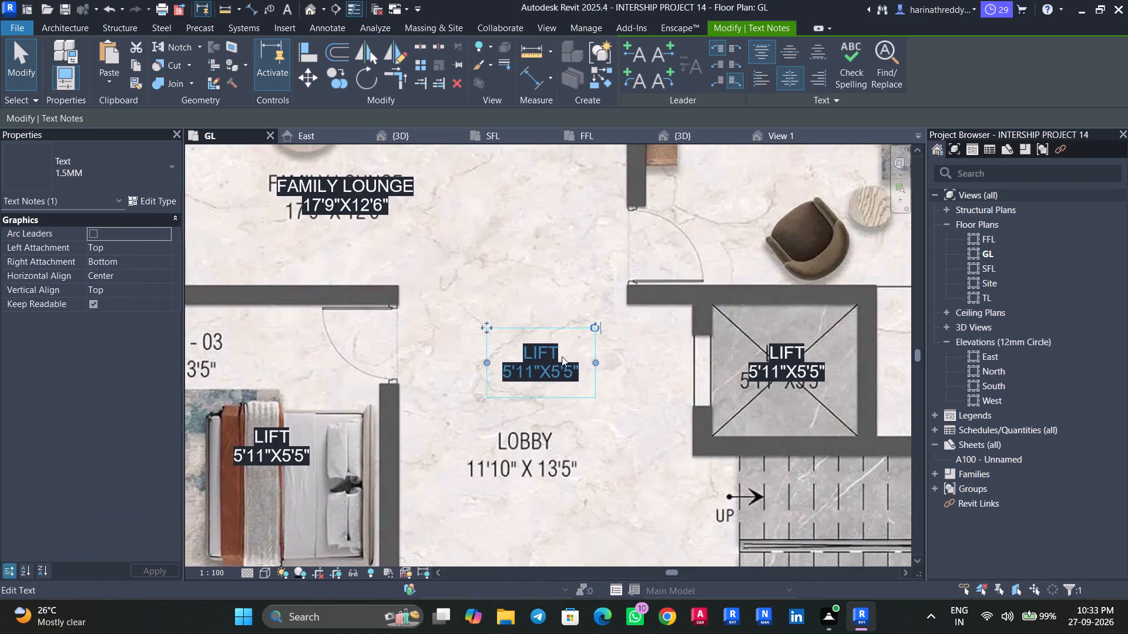
scroll(559, 355, up, 3)
click(559, 353)
drag(556, 351, 417, 362)
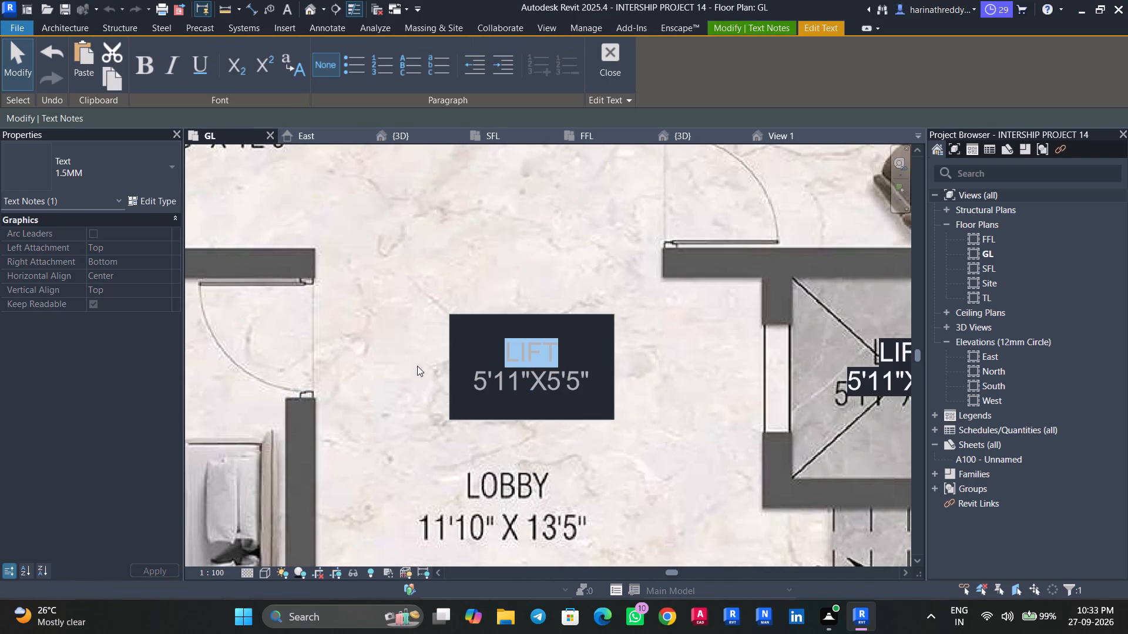
text(LOBBY)
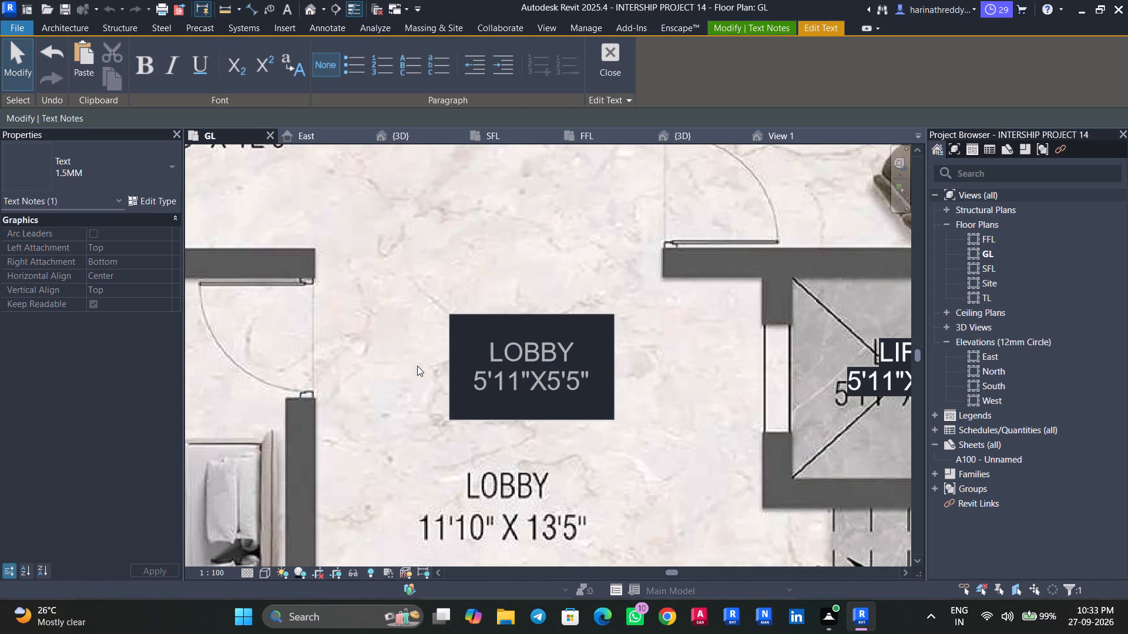
drag(592, 388, 411, 390)
text(11'10)
key(shift+quotedbl)
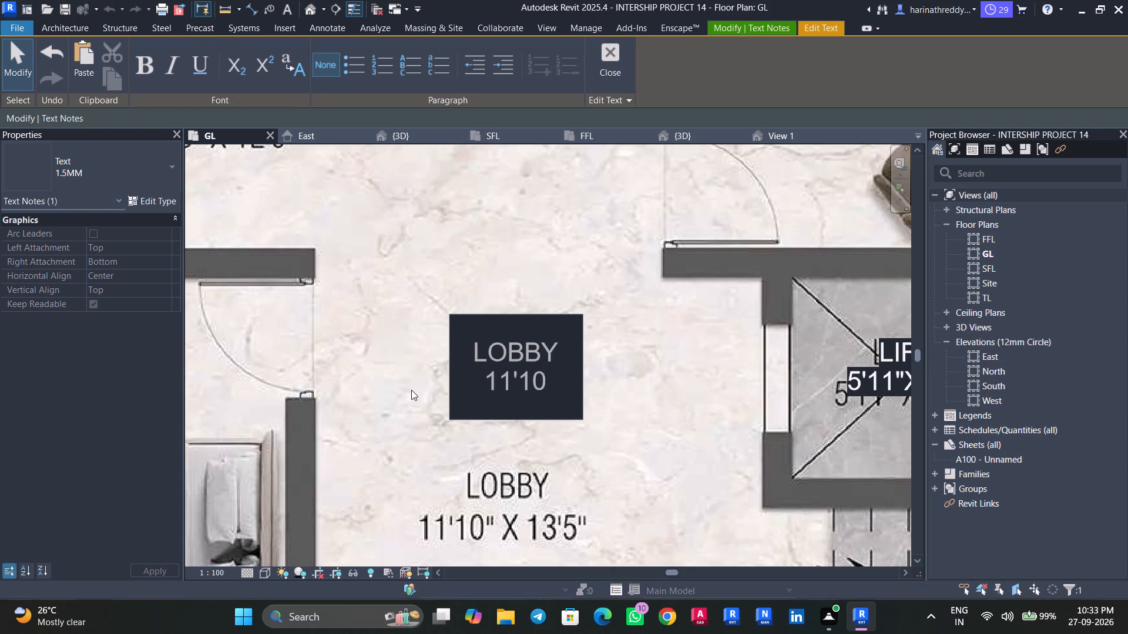
key(x)
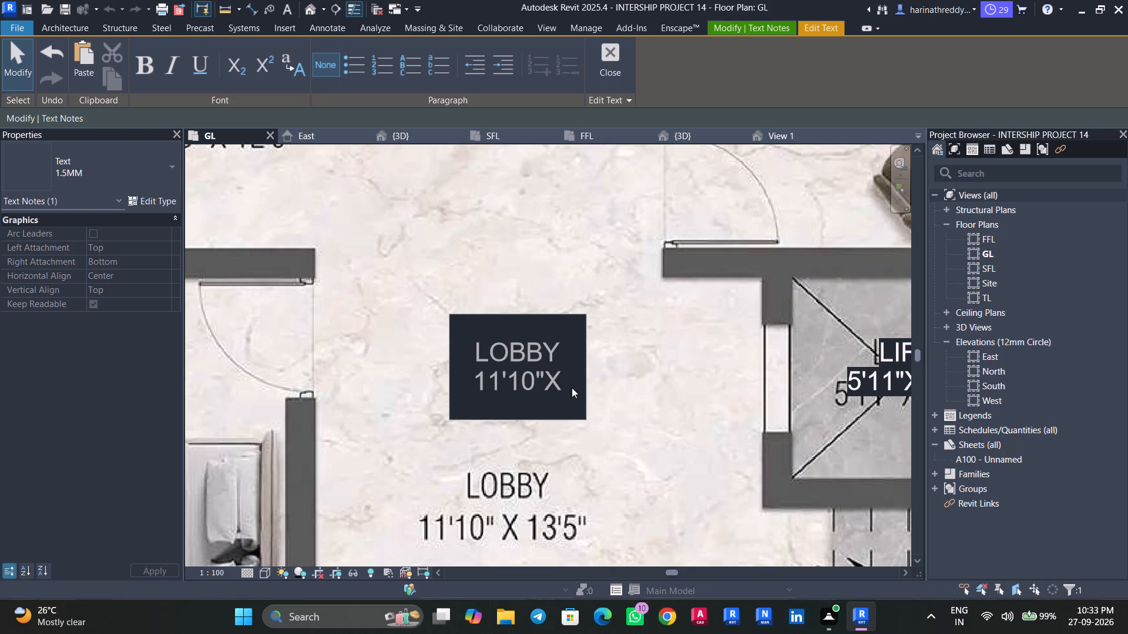
text(13'5")
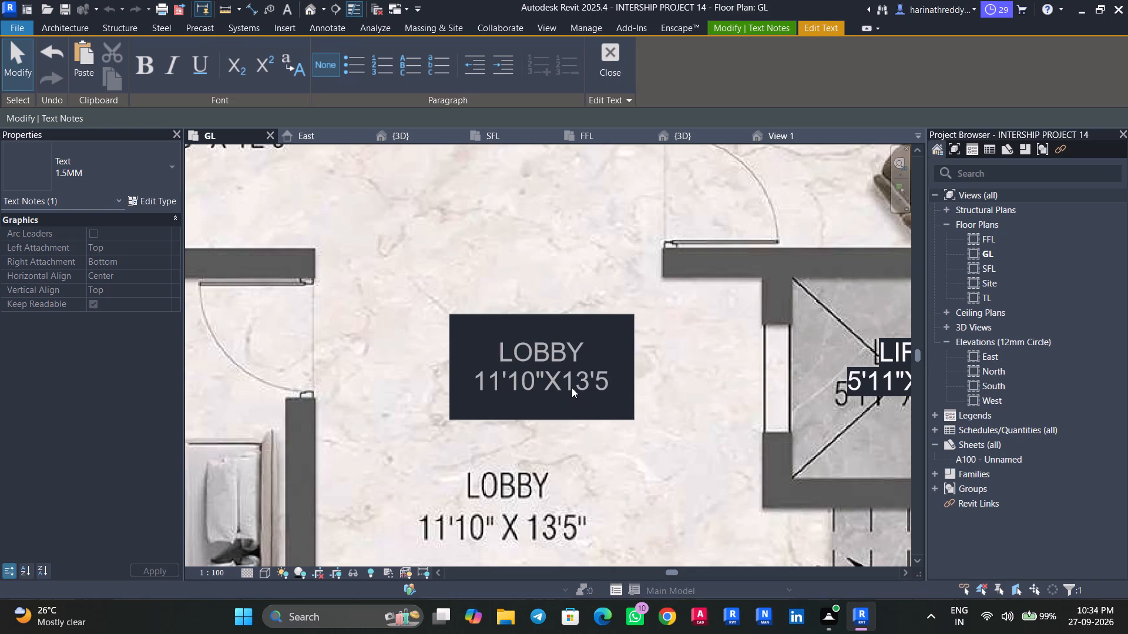
click(593, 464)
scroll(593, 473, down, 3)
middle_drag(569, 412, 566, 406)
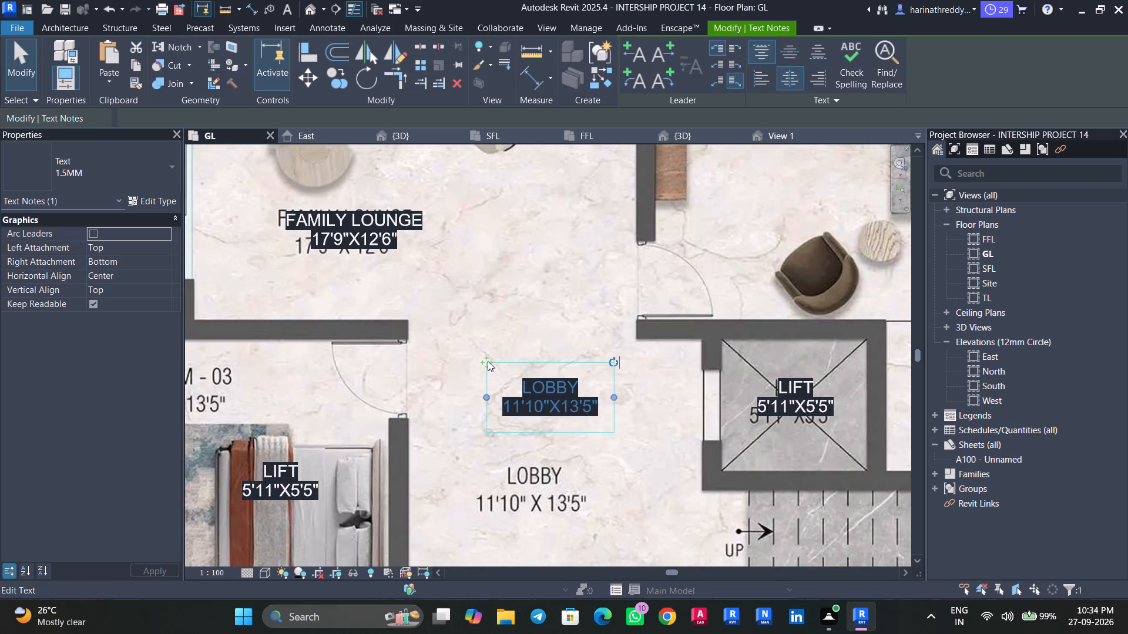
drag(488, 361, 485, 460)
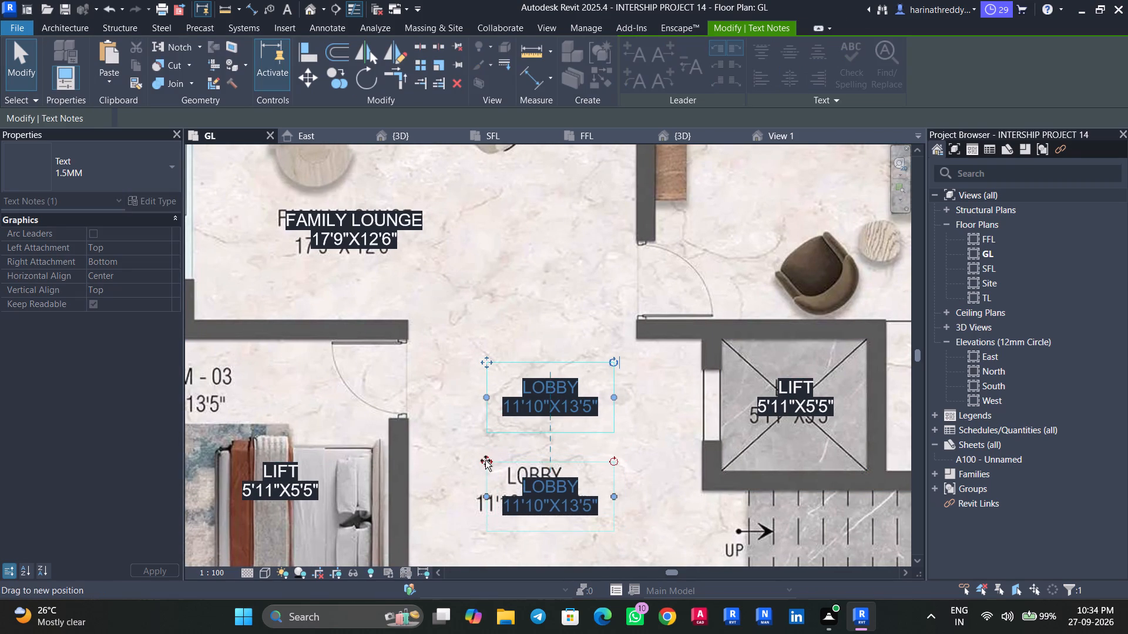
drag(485, 460, 484, 456)
Copy the LOBBY label to the lobby area beside the staircase and onto the bed in the master bedroom.
middle_drag(478, 436, 575, 391)
scroll(576, 391, down, 2)
ctrl+drag(633, 433, 702, 470)
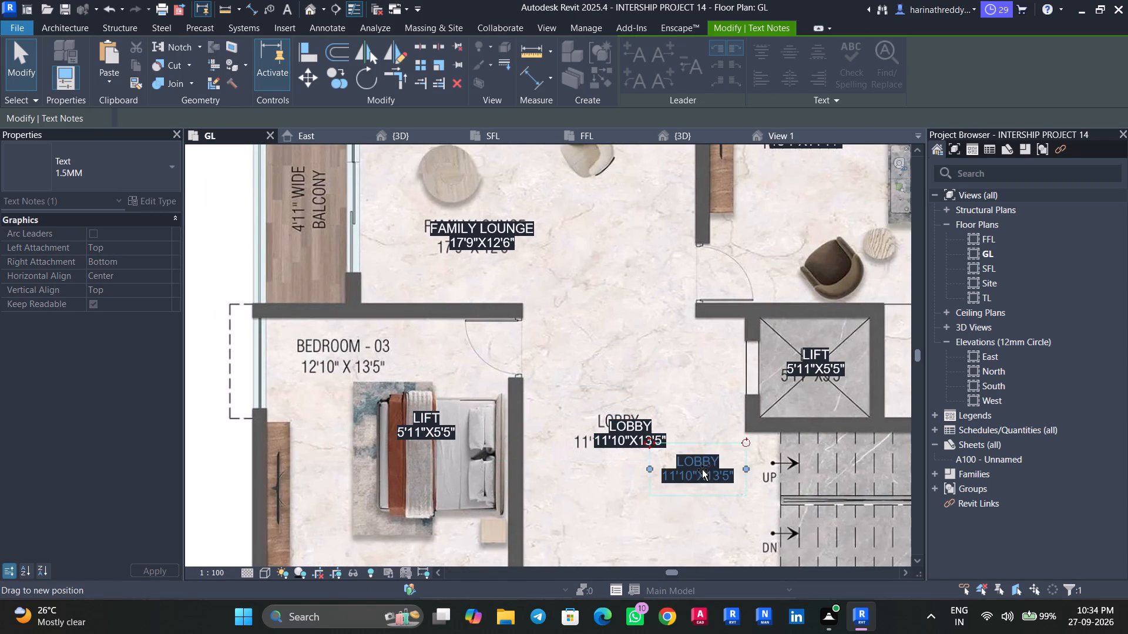
ctrl+drag(702, 470, 700, 497)
middle_drag(699, 493, 481, 335)
scroll(498, 356, down, 4)
ctrl+drag(488, 349, 488, 377)
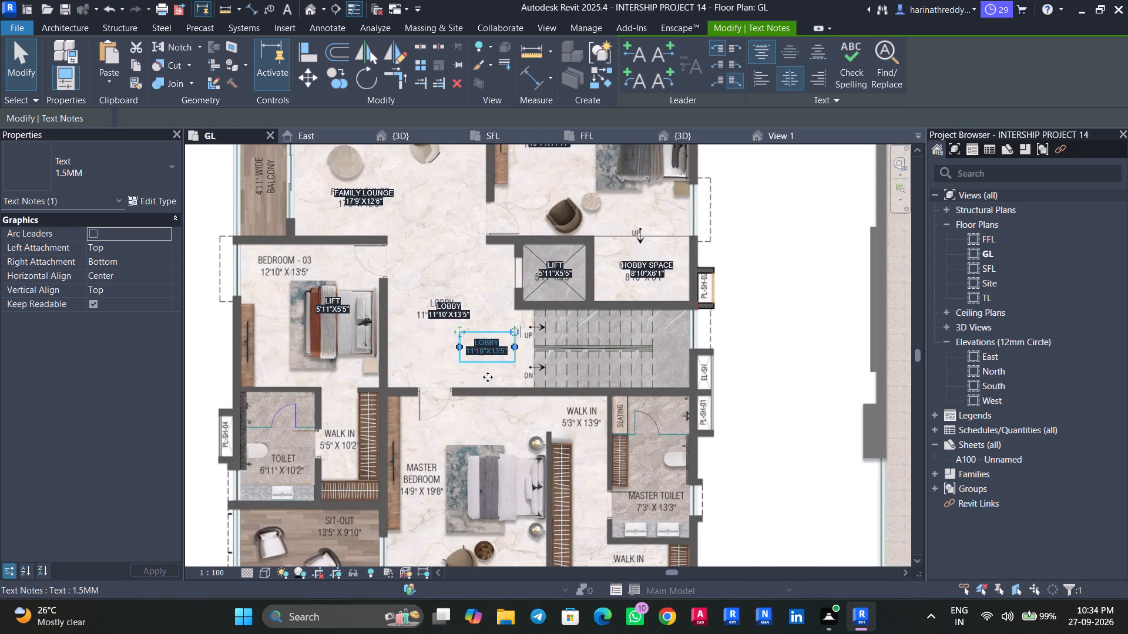
ctrl+drag(488, 377, 478, 480)
middle_drag(444, 390, 565, 468)
scroll(438, 384, up, 4)
key(Escape)
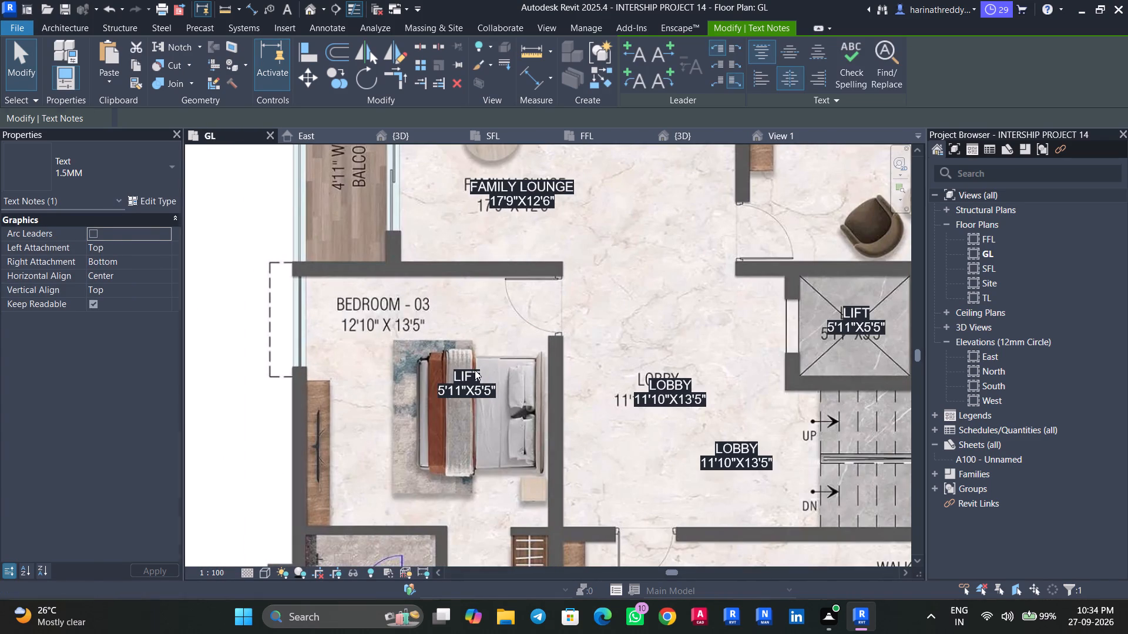
Change the copied LIFT label on the Bedroom 03 bed to BEDROOM-03, 12'10"X13'5" and move it over the printed room name.
key(Tab)
click(475, 373)
scroll(475, 376, up, 6)
click(488, 377)
drag(488, 377, 371, 383)
text(BEDROOM-)
text(03)
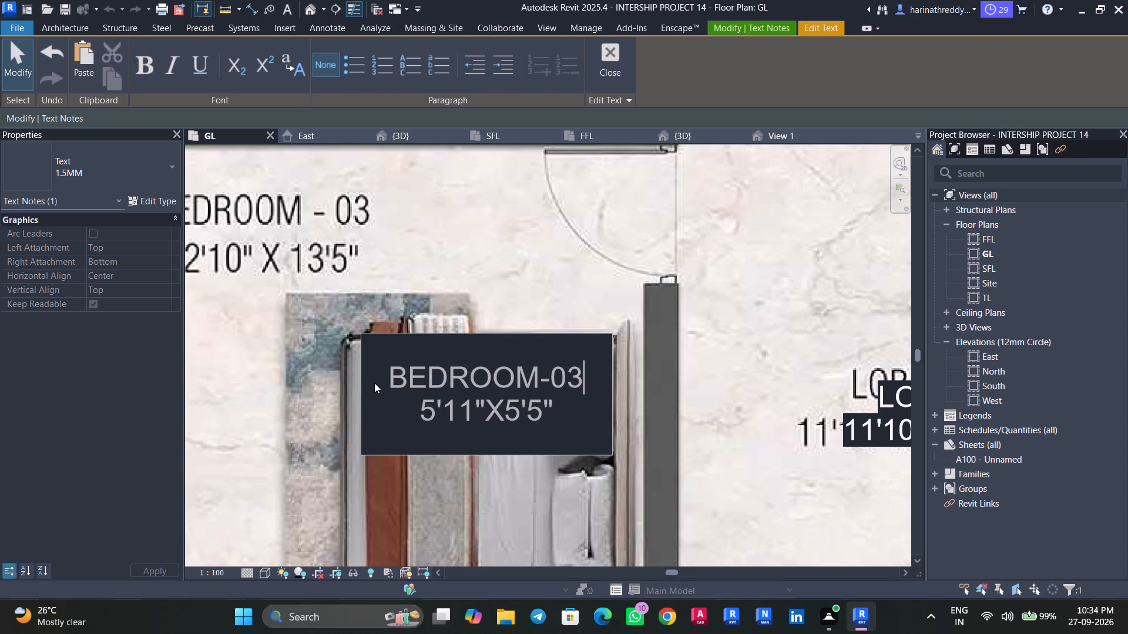
scroll(524, 427, down, 3)
scroll(524, 427, up, 1)
drag(551, 413, 535, 413)
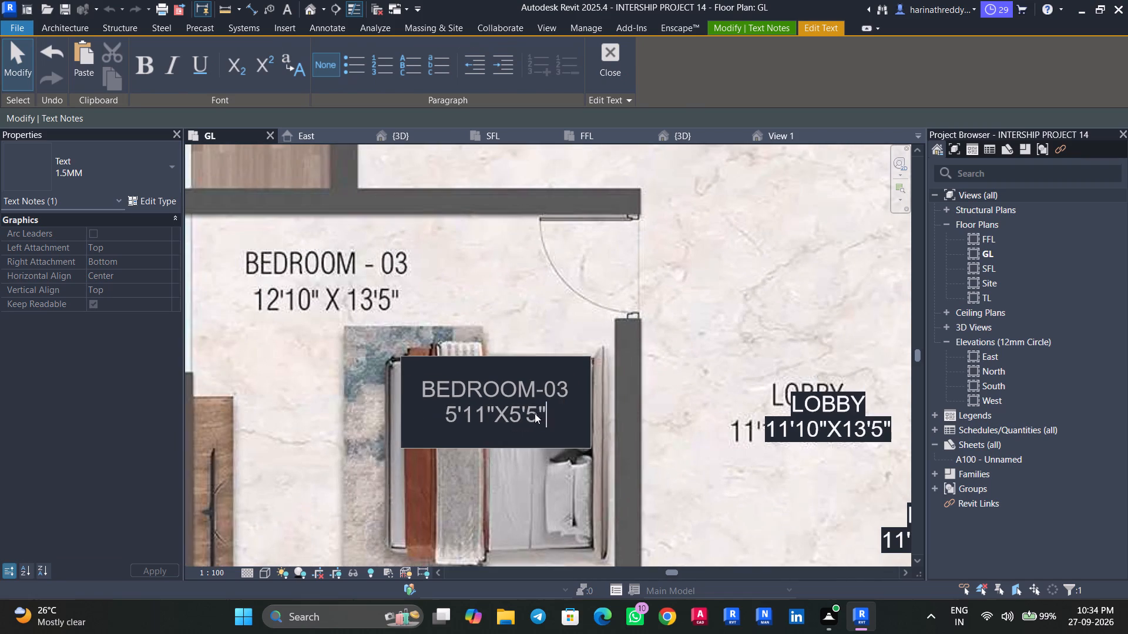
drag(535, 413, 428, 424)
text(12')
text(10")
key(x)
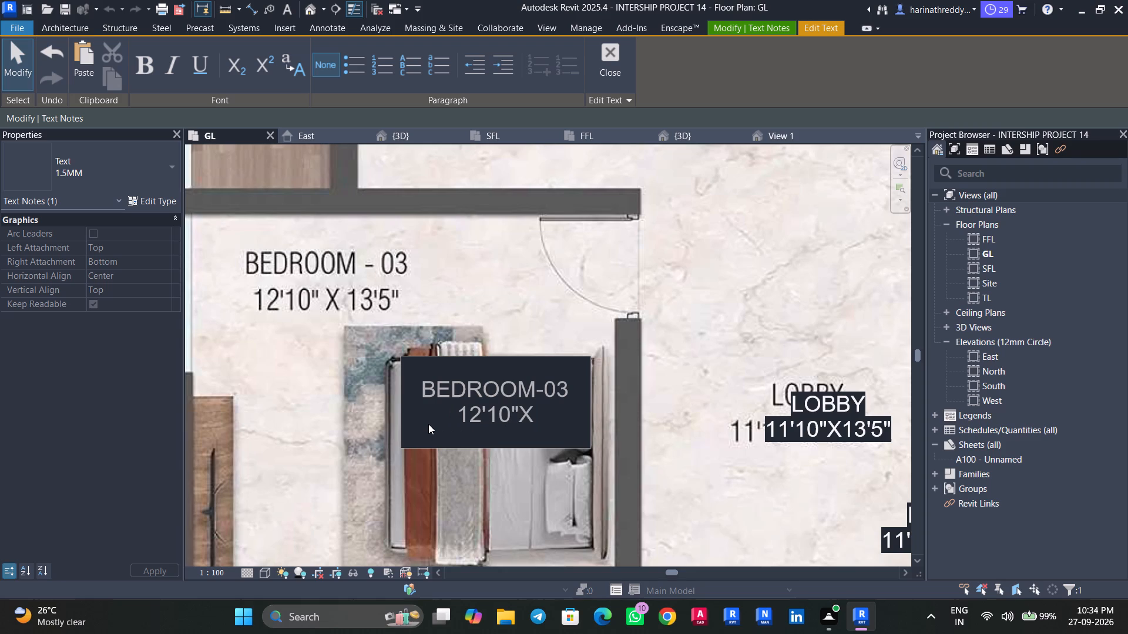
text(13'5")
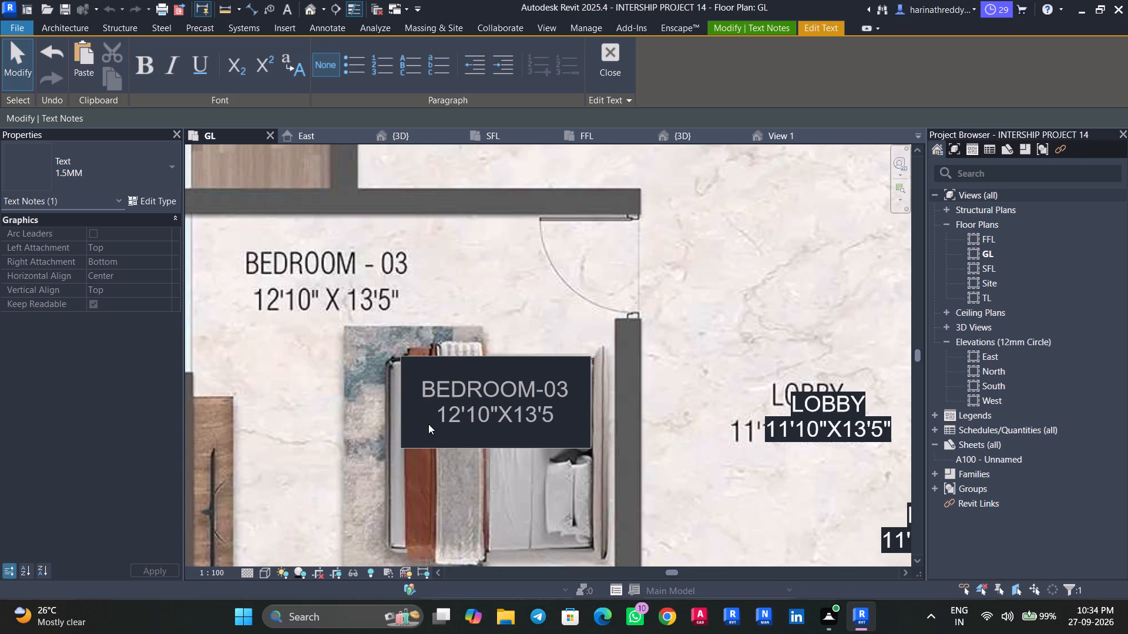
click(427, 483)
scroll(427, 481, down, 5)
drag(402, 419, 341, 355)
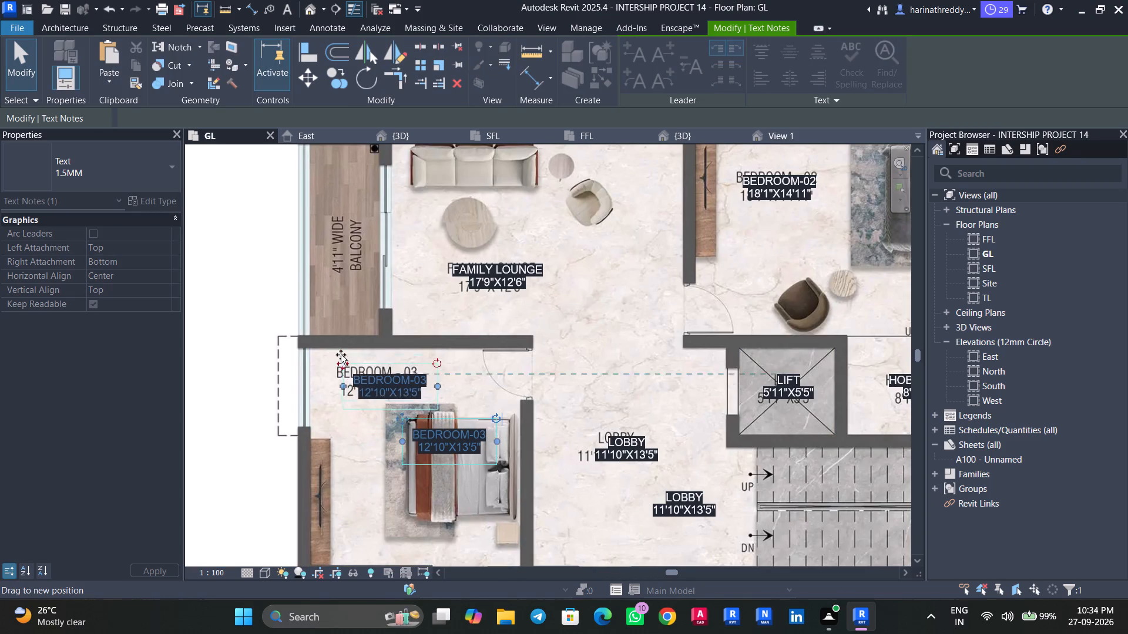
drag(341, 355, 324, 359)
key(Escape)
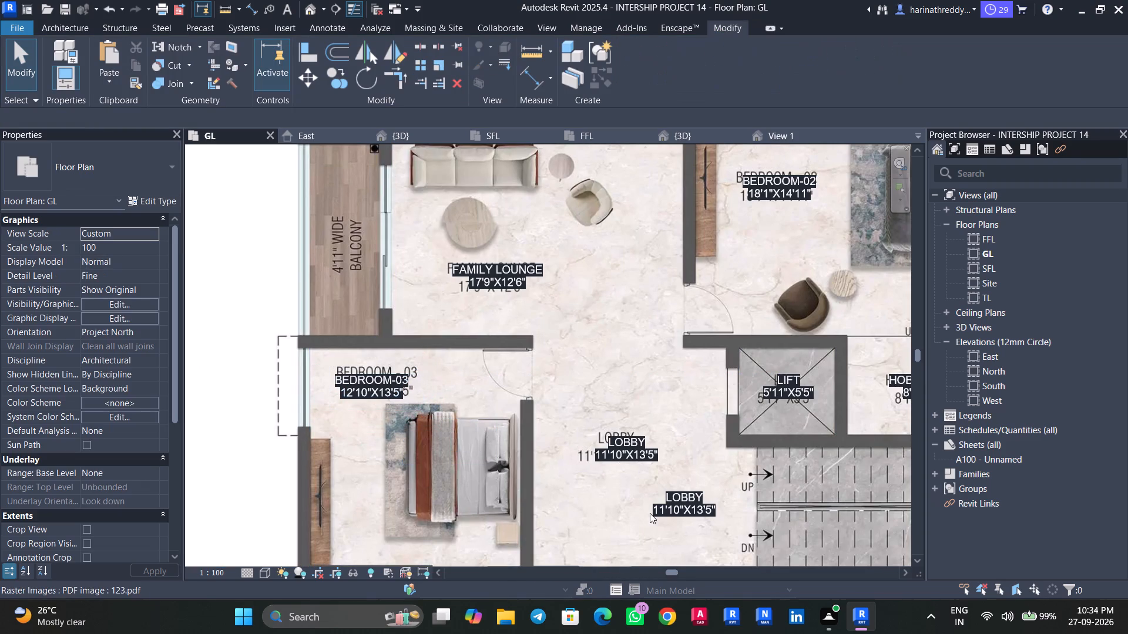
Copy the LOBBY label beside the staircase into the master suite's two walk-ins, the master toilet, and its shower area.
middle_drag(643, 509, 516, 413)
scroll(516, 413, down, 4)
middle_drag(519, 416, 545, 490)
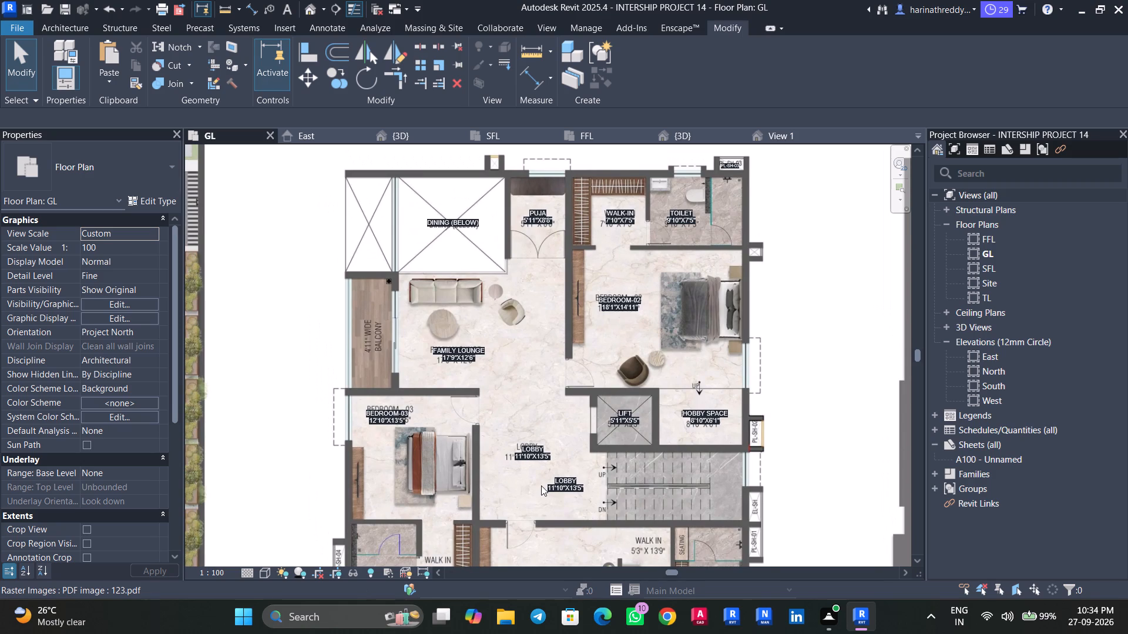
middle_drag(541, 485, 563, 407)
middle_drag(579, 441, 573, 367)
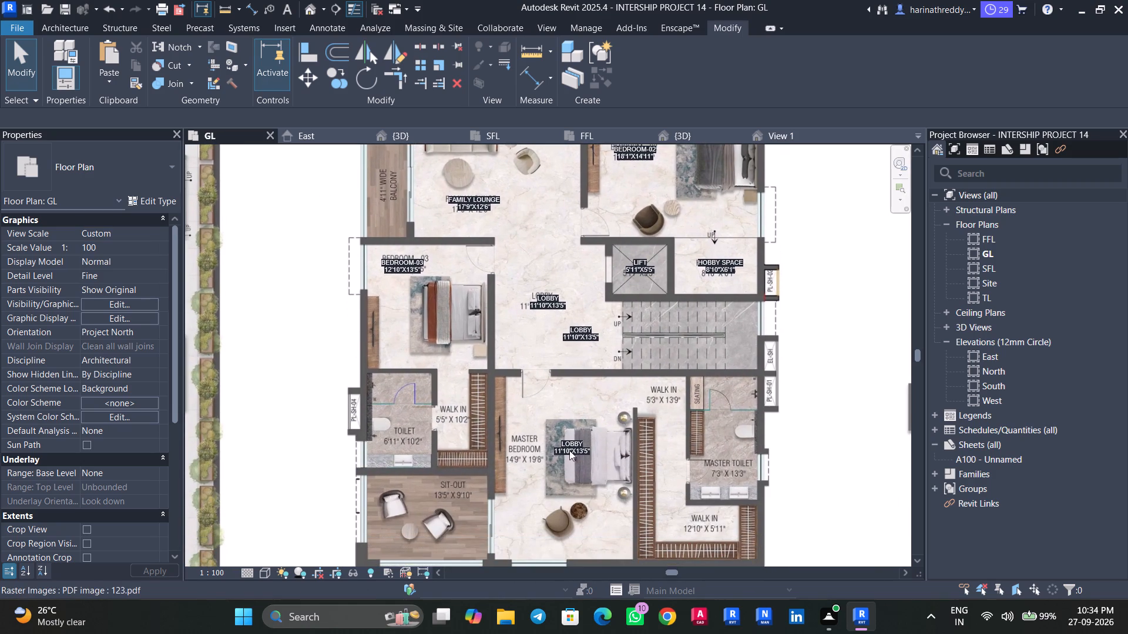
key(Escape)
key(Tab)
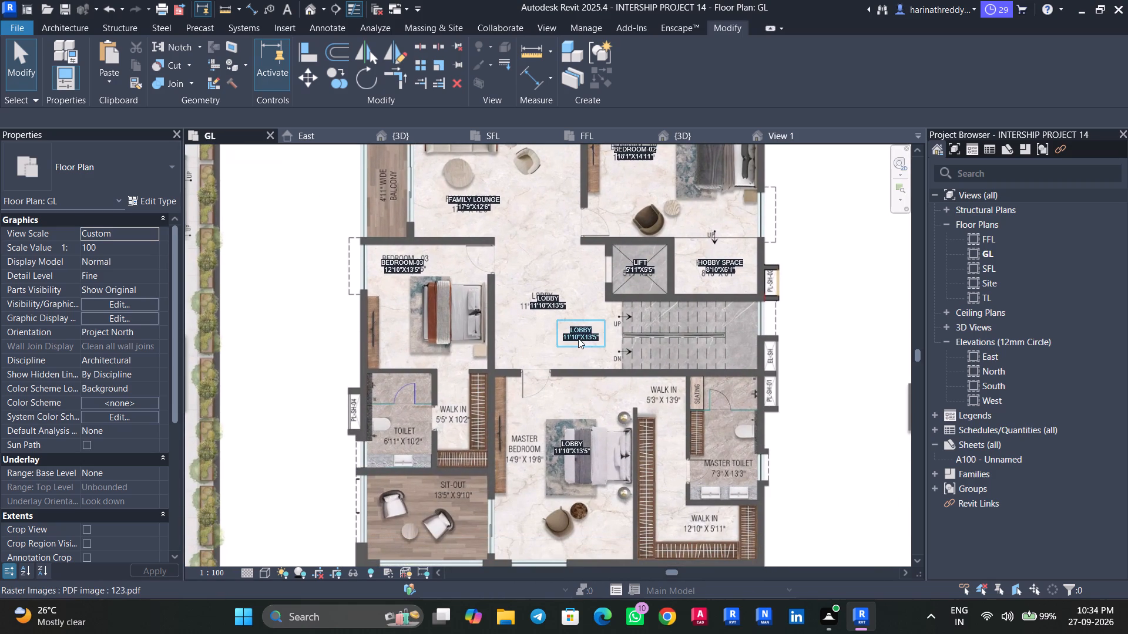
click(581, 336)
ctrl+drag(583, 332, 664, 429)
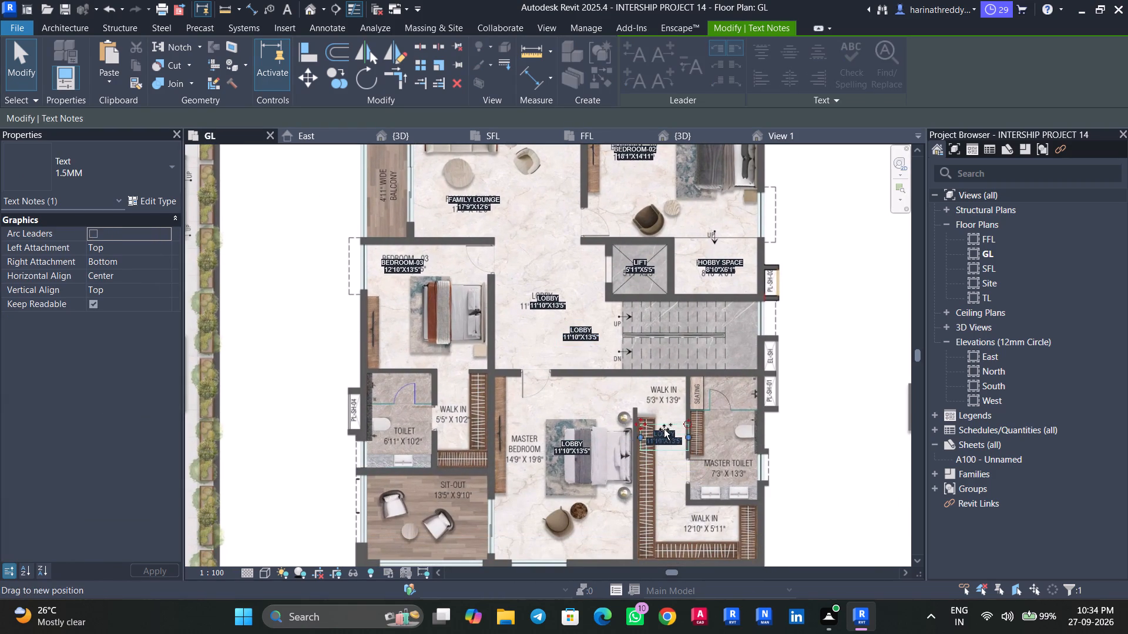
ctrl+drag(664, 429, 666, 420)
ctrl+drag(658, 420, 669, 454)
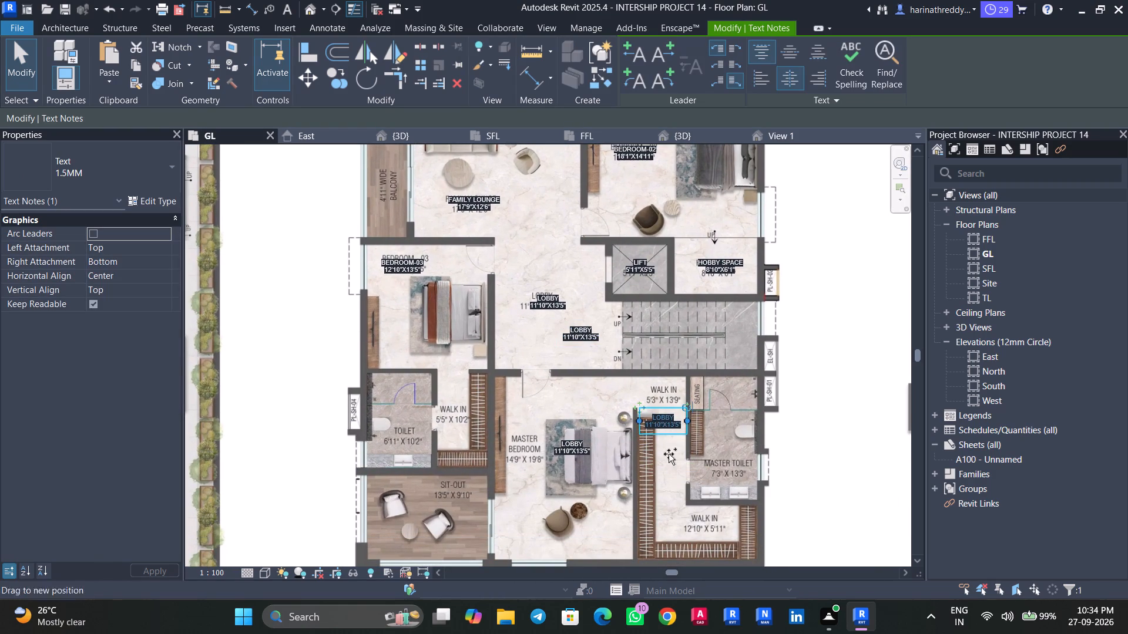
ctrl+drag(669, 454, 658, 514)
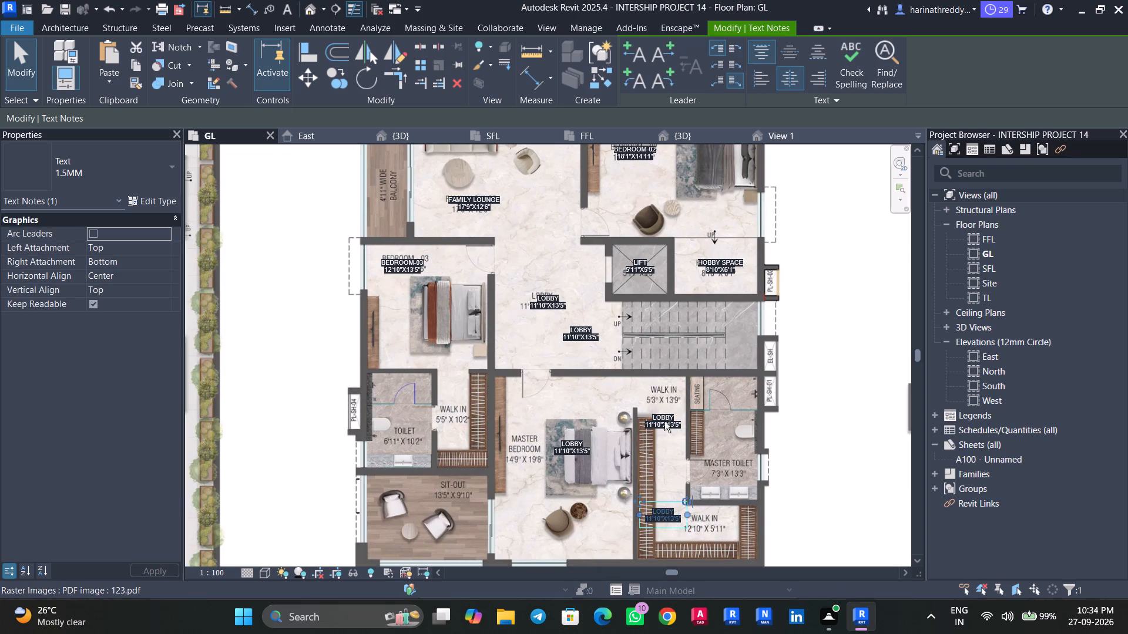
ctrl+drag(663, 419, 723, 453)
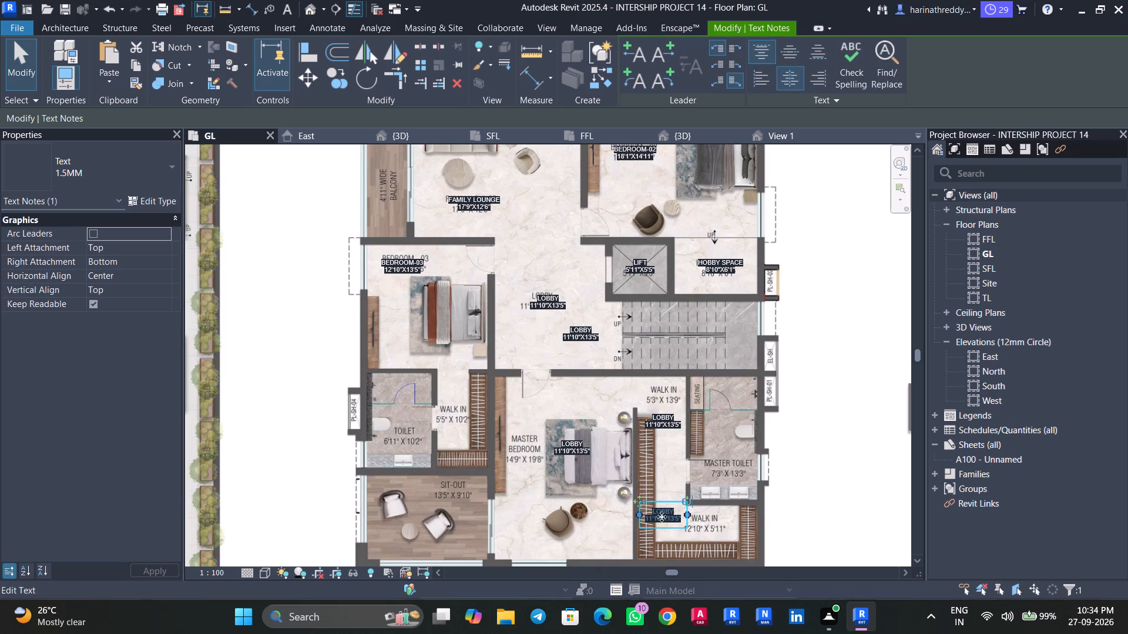
ctrl+drag(660, 515, 727, 435)
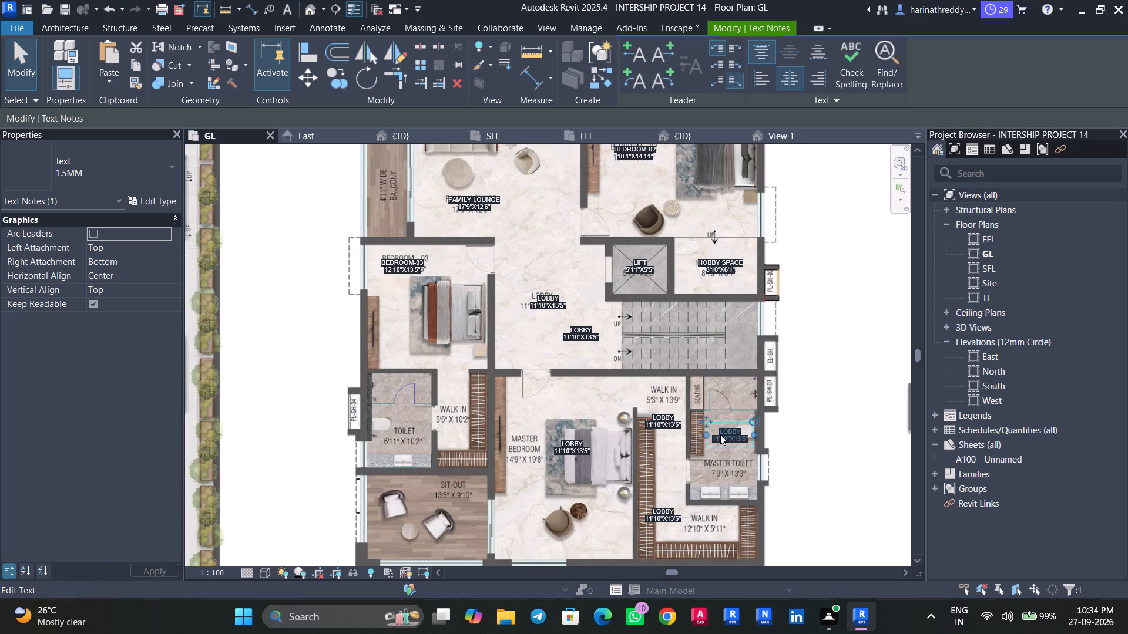
scroll(720, 434, up, 4)
ctrl+drag(730, 436, 730, 363)
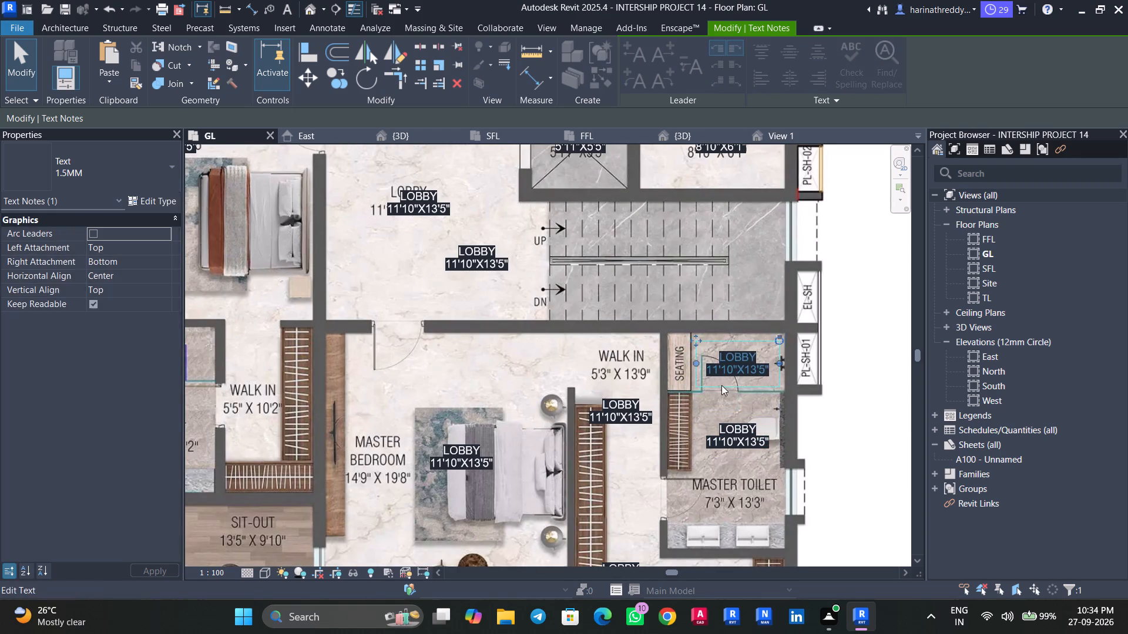
scroll(721, 385, down, 3)
middle_drag(724, 394, 730, 438)
key(Escape)
key(Escape)
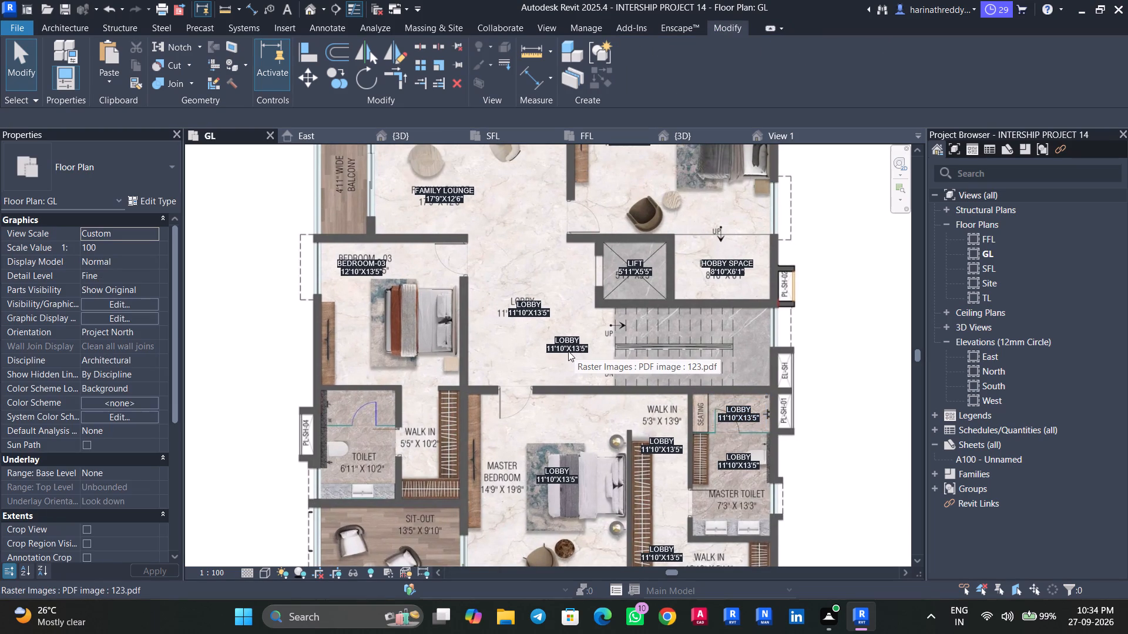
Move the LOBBY label beside the staircase to the Bedroom 03 walk-in and copy it into the adjoining toilet and the sit-out.
key(Tab)
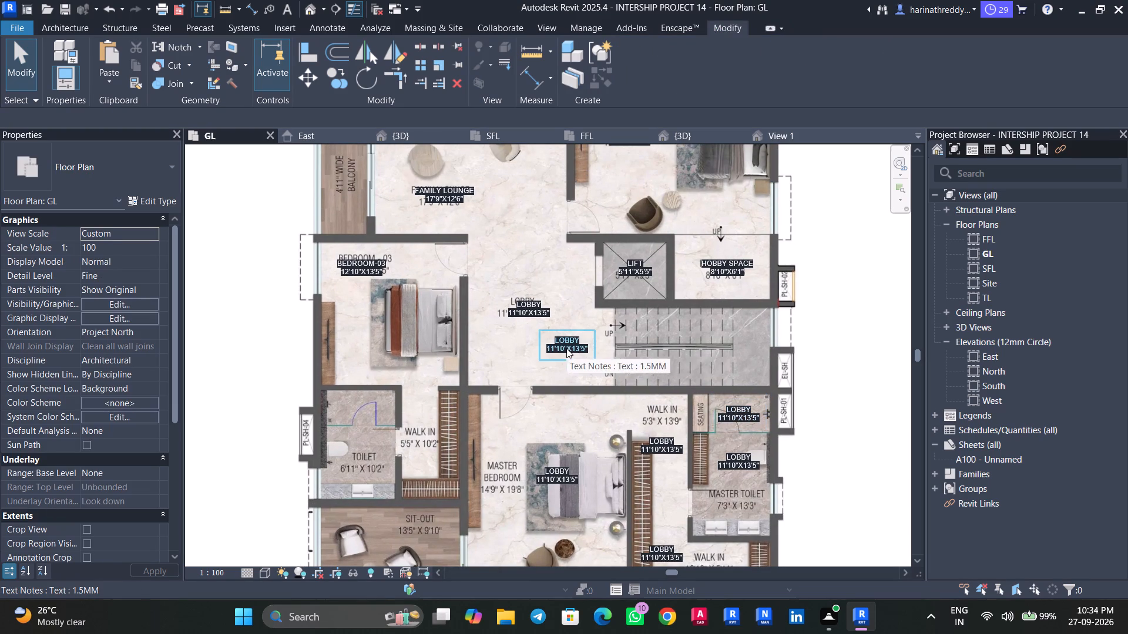
click(566, 348)
drag(536, 331, 402, 380)
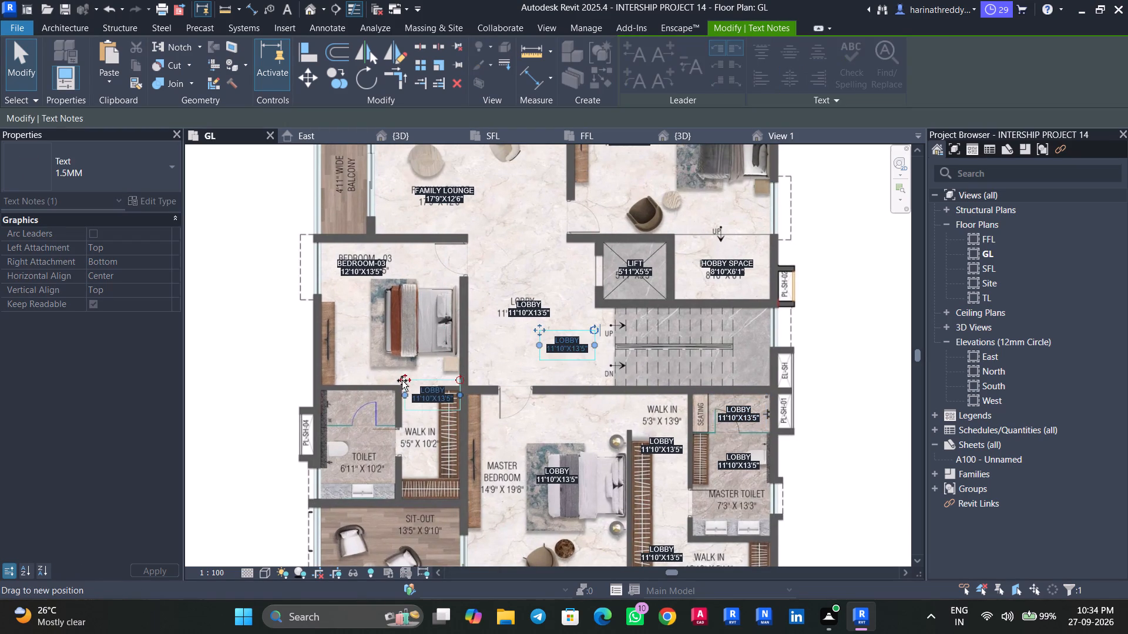
drag(402, 380, 401, 380)
middle_drag(411, 435, 533, 402)
scroll(544, 418, down, 2)
ctrl+drag(556, 385, 538, 386)
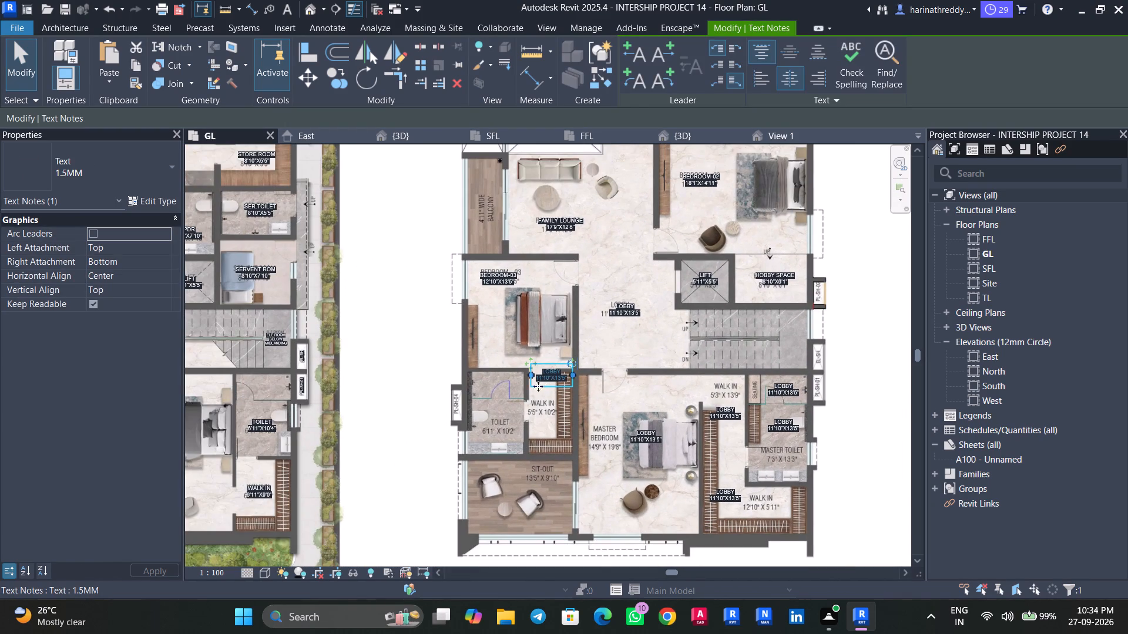
ctrl+drag(538, 386, 499, 406)
ctrl+drag(494, 401, 522, 473)
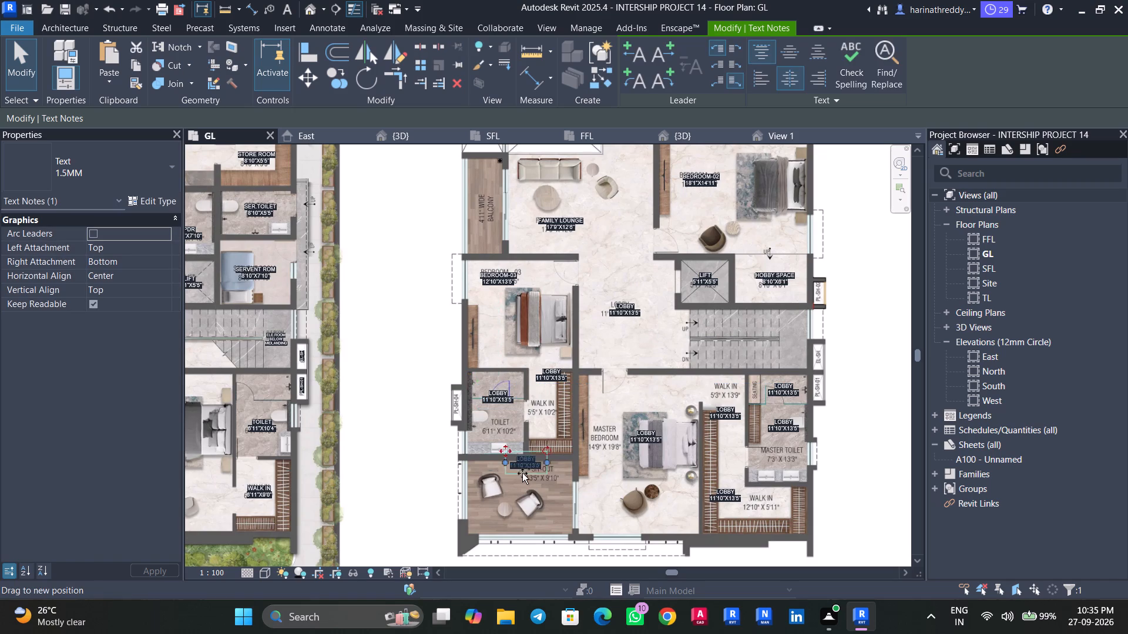
ctrl+drag(522, 473, 521, 503)
middle_drag(633, 417, 626, 493)
key(Escape)
key(Escape)
key(Escape)
Change the LOBBY label in the sit-out to SIT-OUT, 13'5"X9'10" and move it over the printed room name.
scroll(628, 494, down, 2)
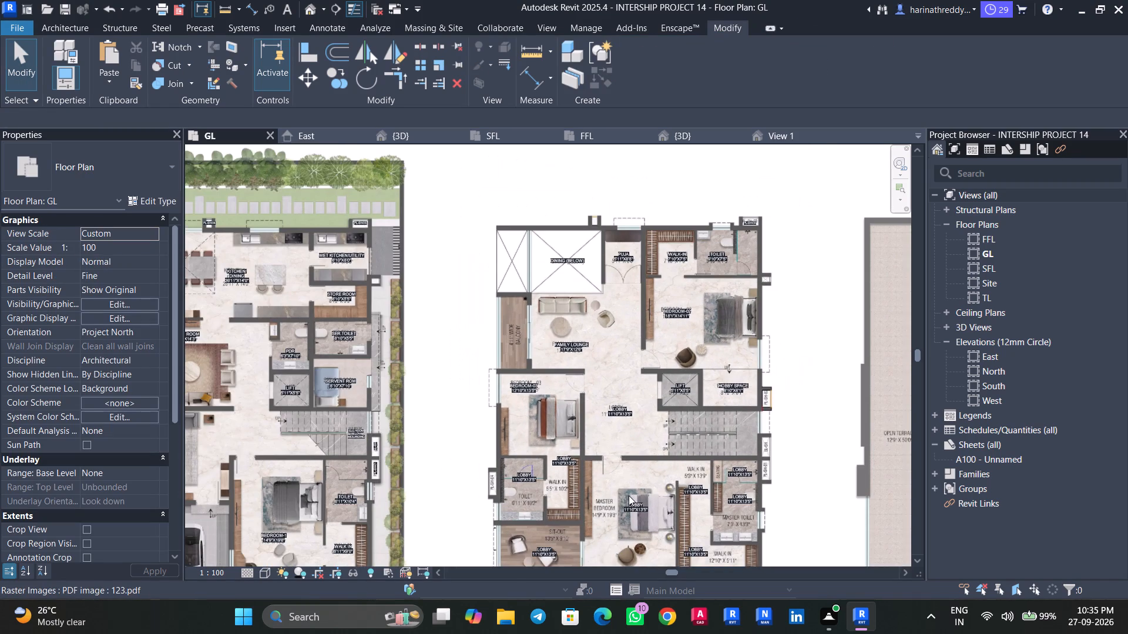
middle_drag(629, 496, 629, 443)
scroll(619, 489, up, 3)
scroll(514, 522, up, 7)
middle_drag(509, 518, 546, 514)
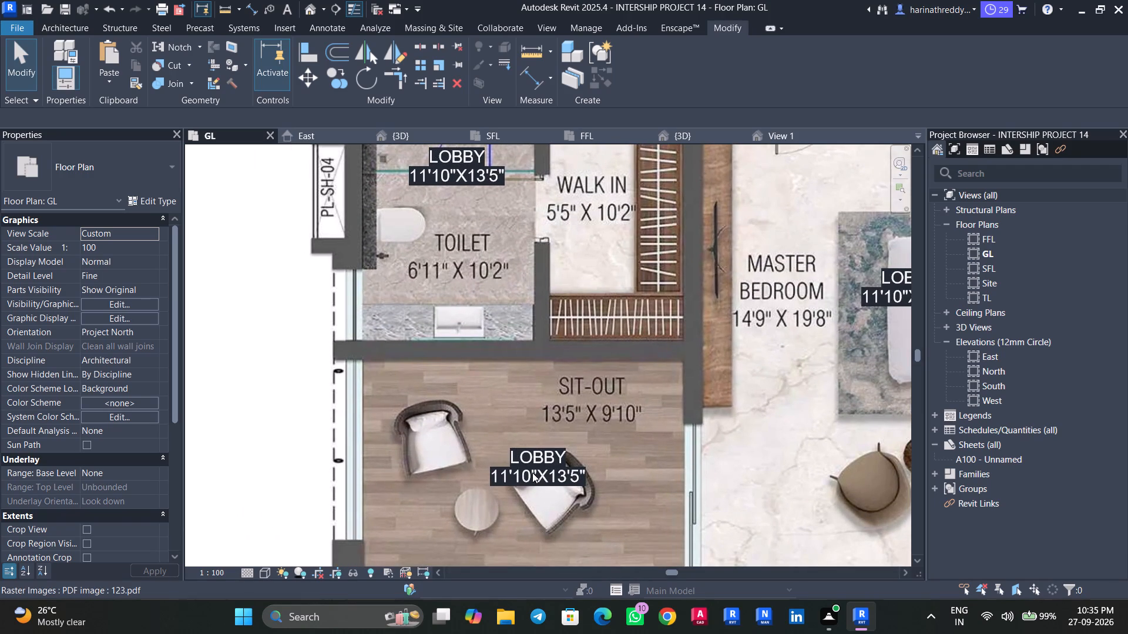
key(Tab)
click(531, 469)
click(536, 468)
drag(569, 457, 491, 460)
text(SIT)
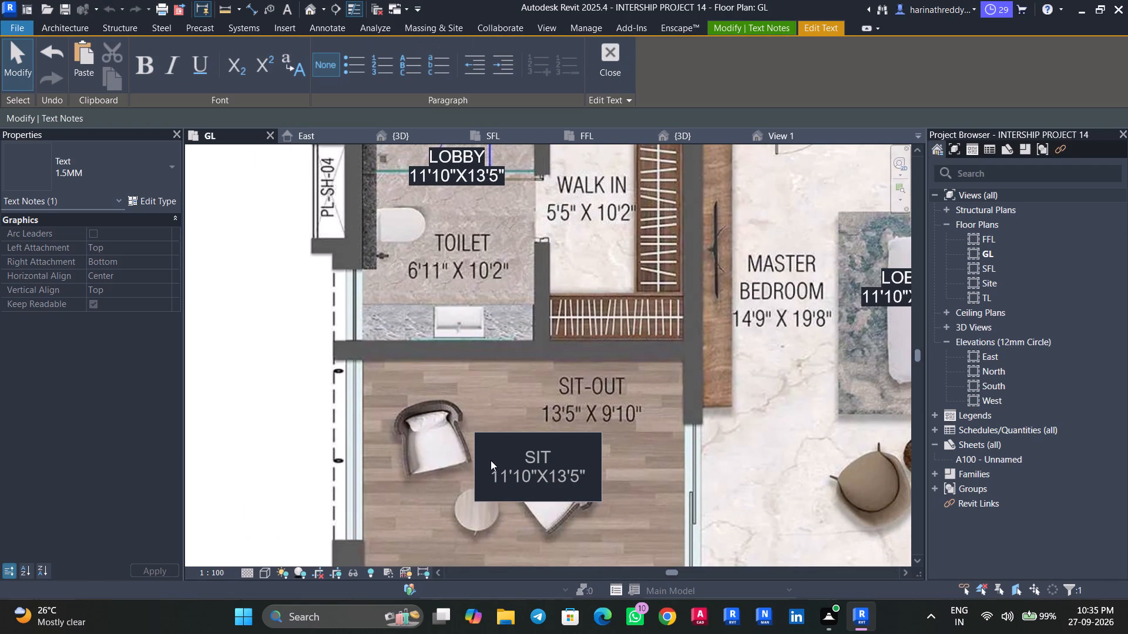
key(minus)
text(OUT)
drag(588, 480, 464, 483)
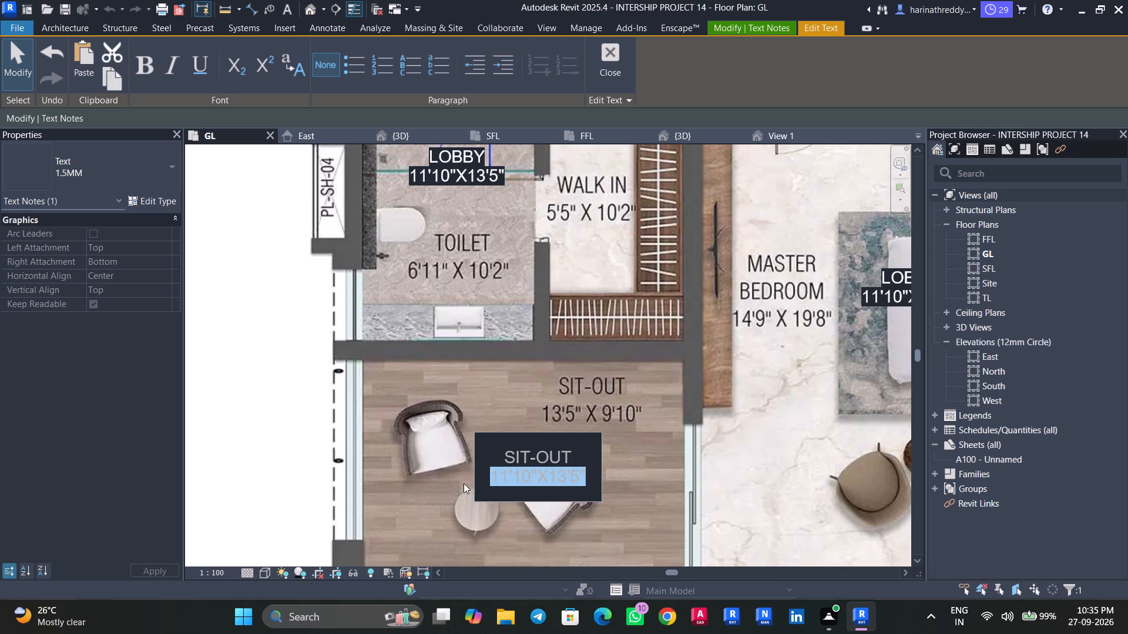
key(1)
text(3'5")
text(X9'10")
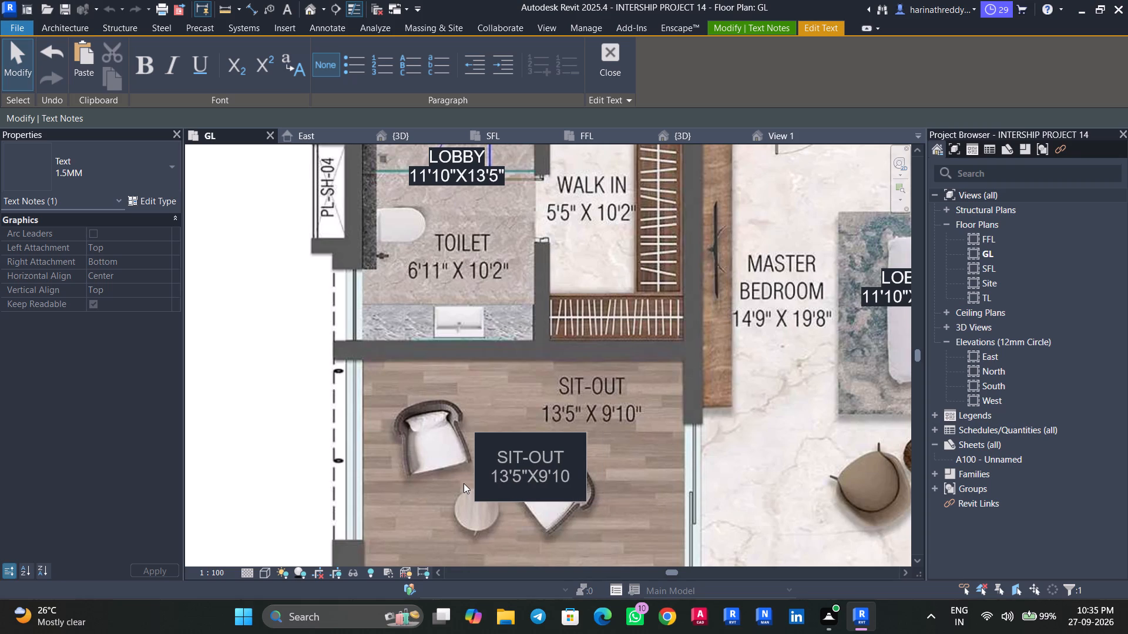
click(452, 537)
drag(475, 434, 518, 384)
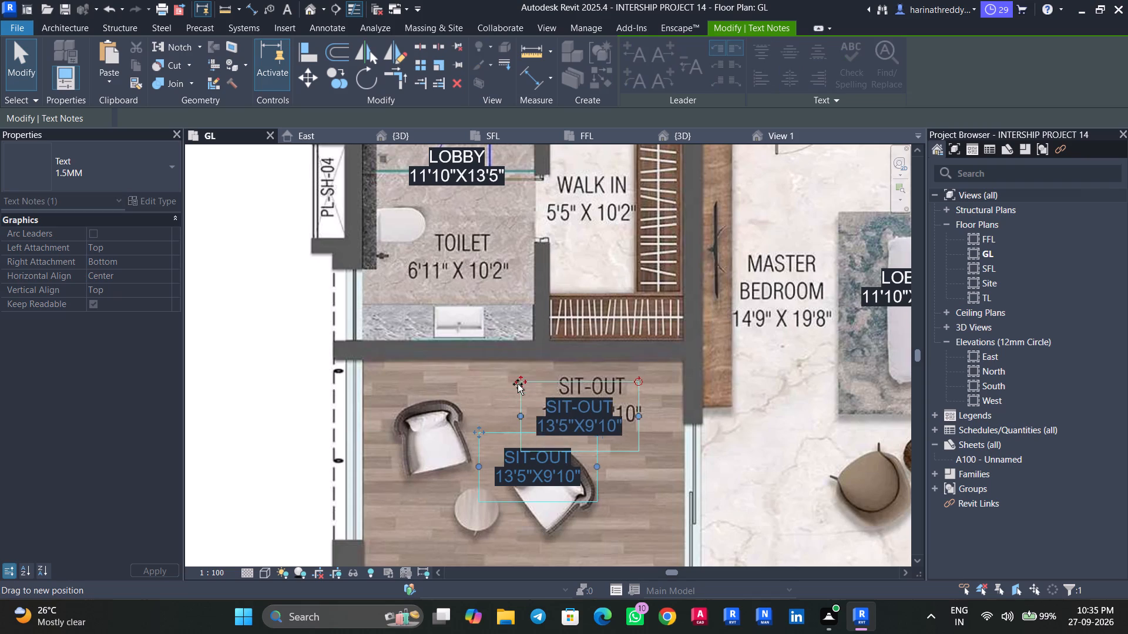
drag(518, 384, 530, 365)
middle_drag(523, 380, 536, 471)
key(Escape)
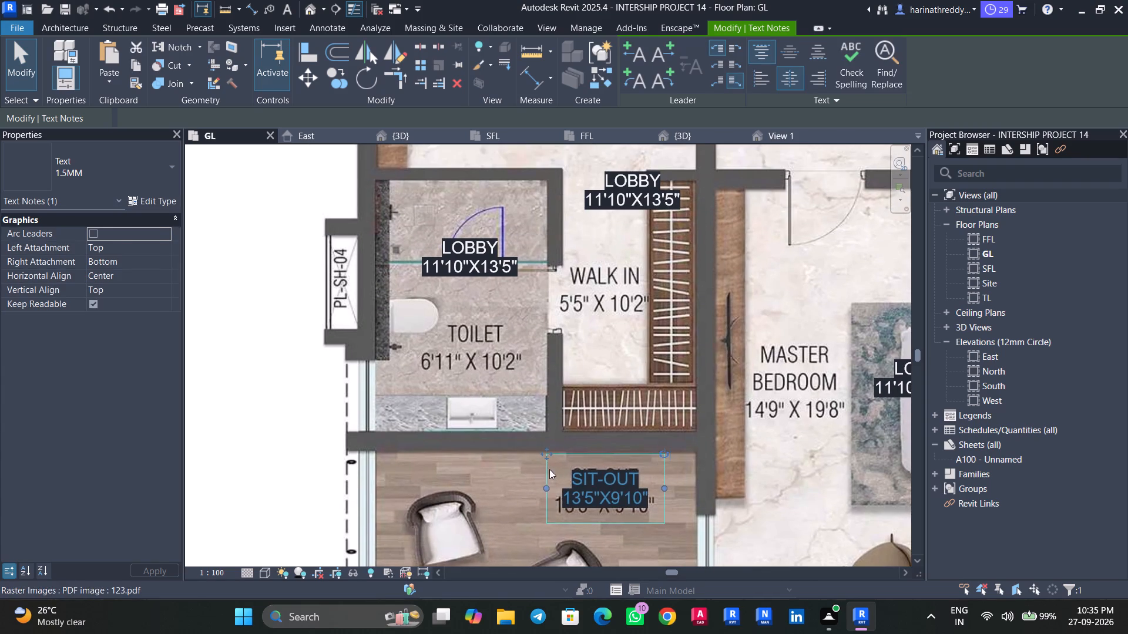
key(Escape)
key(Escape)
Change the LOBBY label in the toilet above the sit-out to TOILET, 6'11"X10'2" and move it over the printed room name.
key(Tab)
click(465, 251)
scroll(459, 274, up, 2)
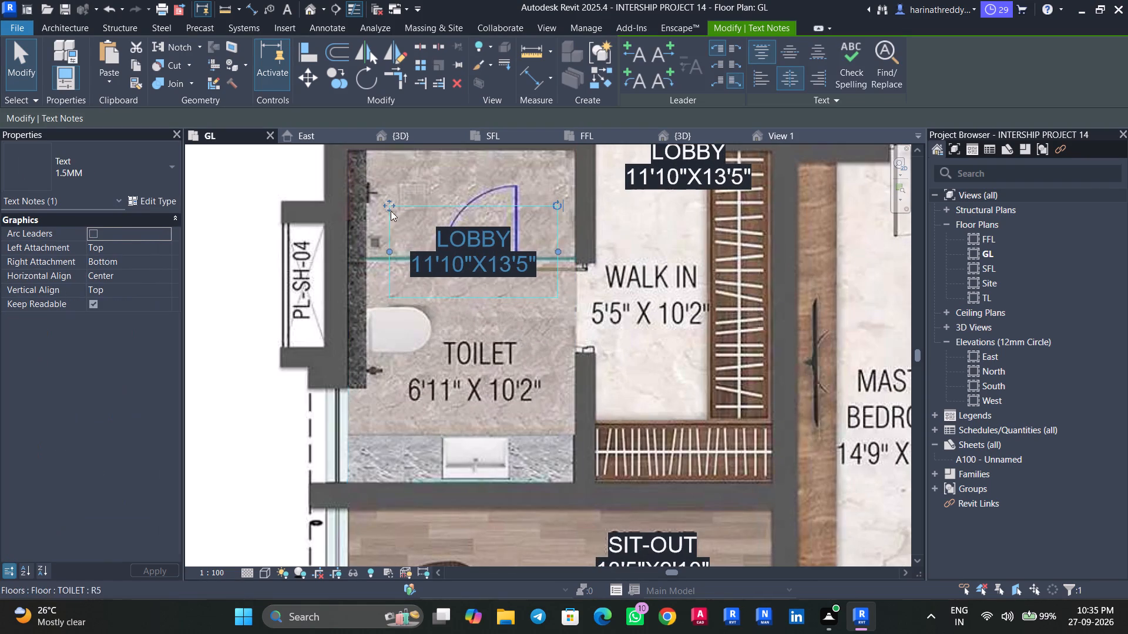
drag(389, 207, 388, 245)
click(522, 279)
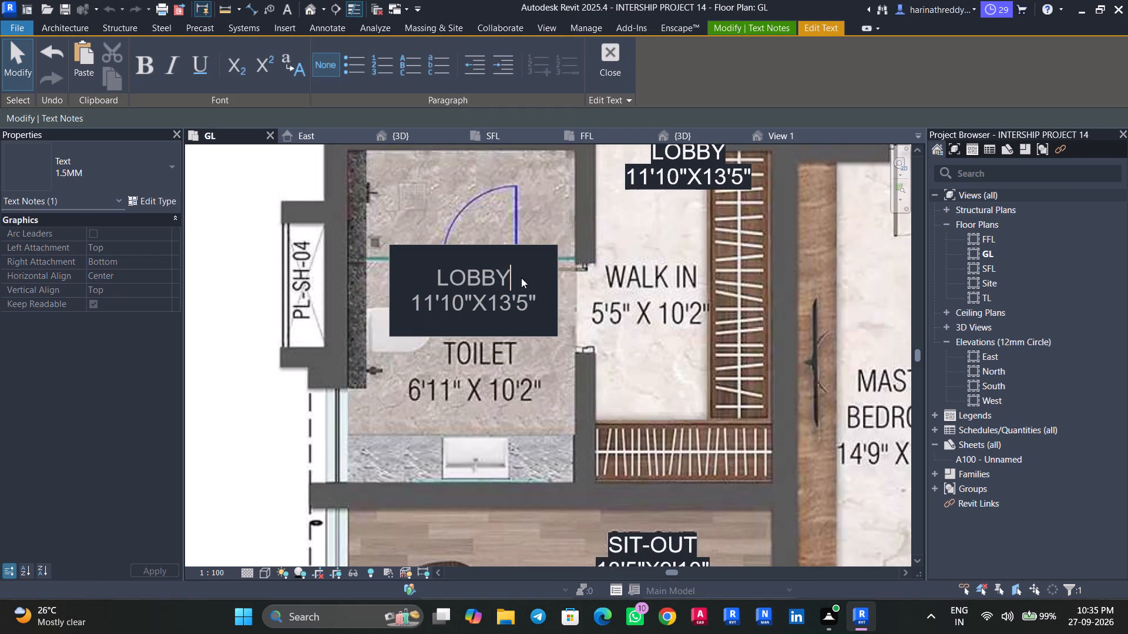
drag(521, 277, 394, 278)
text(TOILET)
drag(539, 299, 397, 299)
text(6')
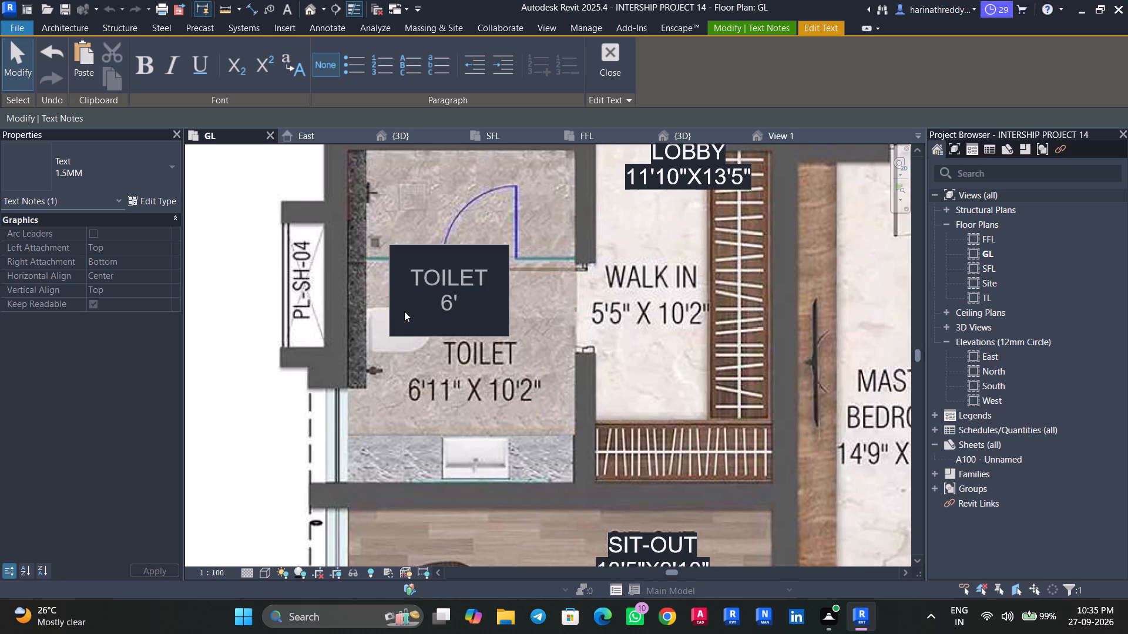
text(11")
text(X10'2)
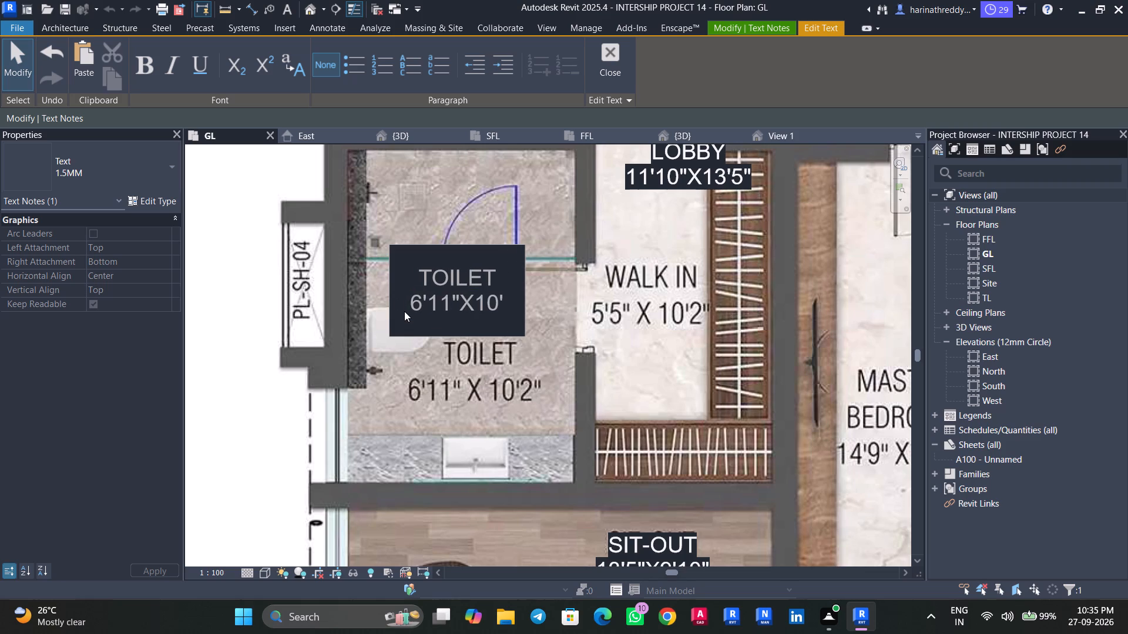
key(shift+quotedbl)
click(404, 348)
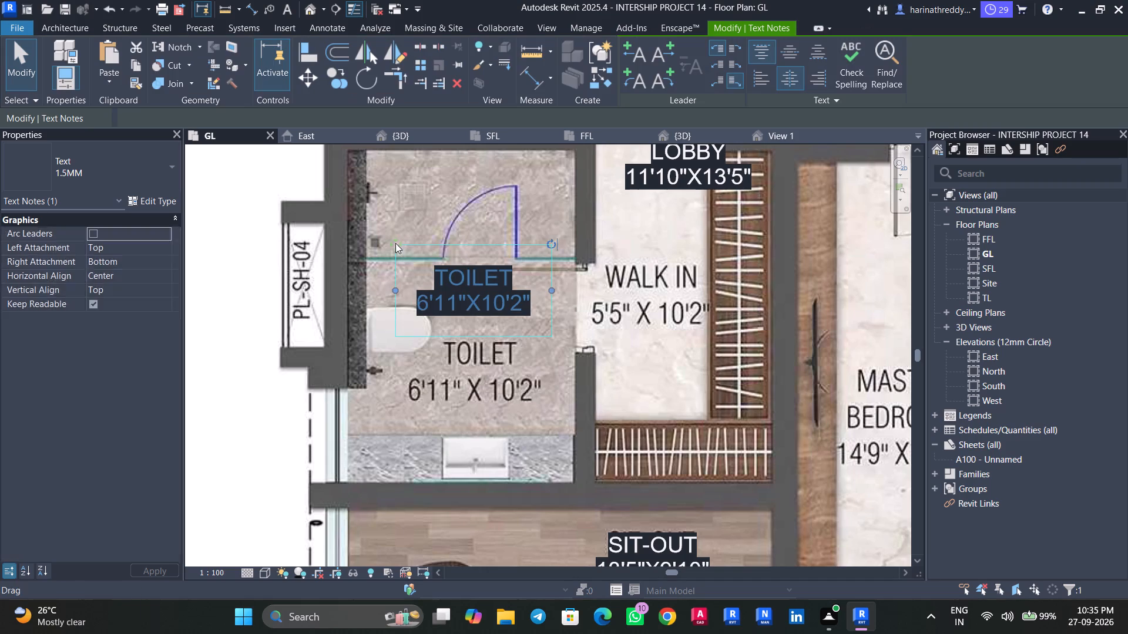
drag(395, 243, 392, 330)
scroll(405, 351, up, 1)
scroll(405, 351, down, 3)
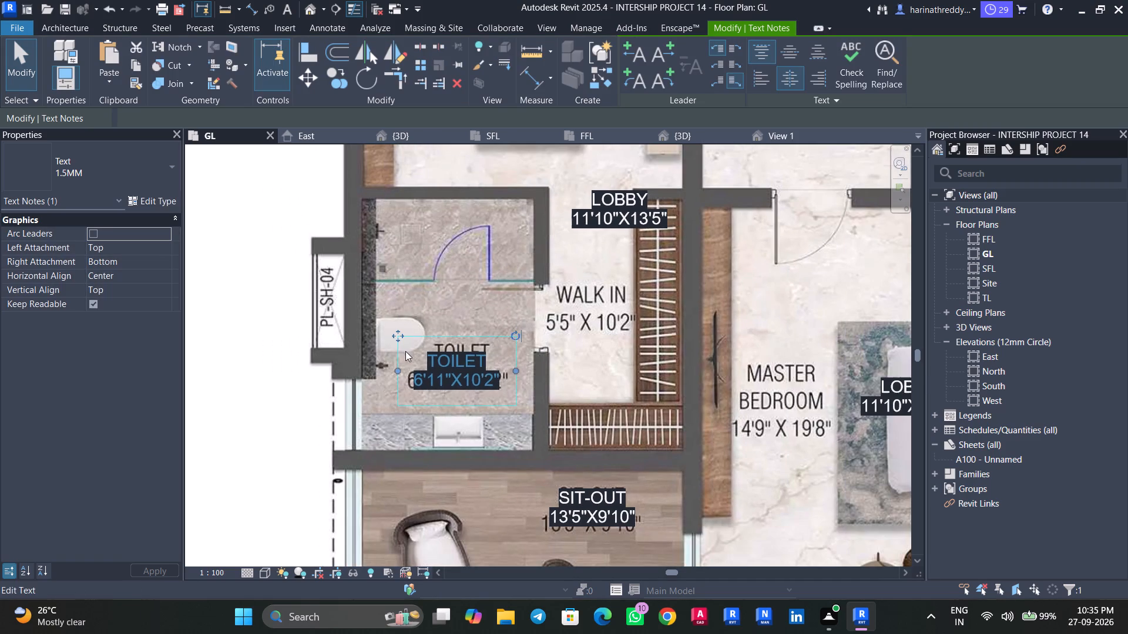
key(Escape)
key(Escape)
Change the LOBBY label at the Bedroom 03 walk-in to WALK IN, 5'5"X10'2" and move it over the printed room name.
key(Tab)
click(615, 219)
scroll(616, 220, up, 1)
scroll(616, 220, down, 1)
scroll(617, 220, up, 1)
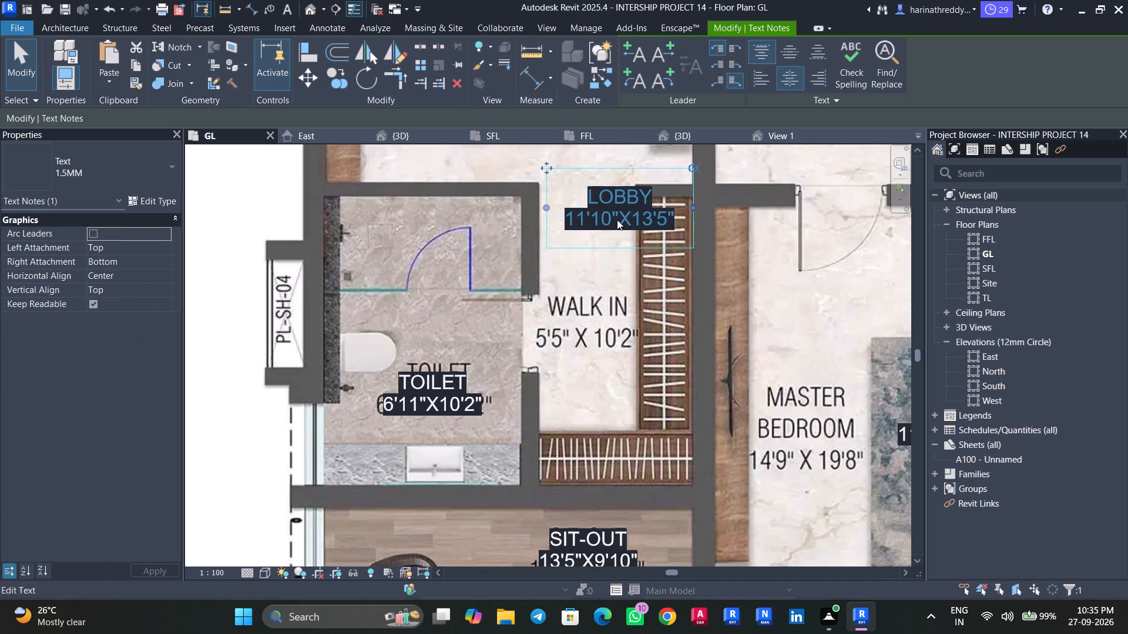
middle_drag(617, 220, 582, 270)
click(628, 242)
drag(626, 244, 542, 244)
text(WALKI)
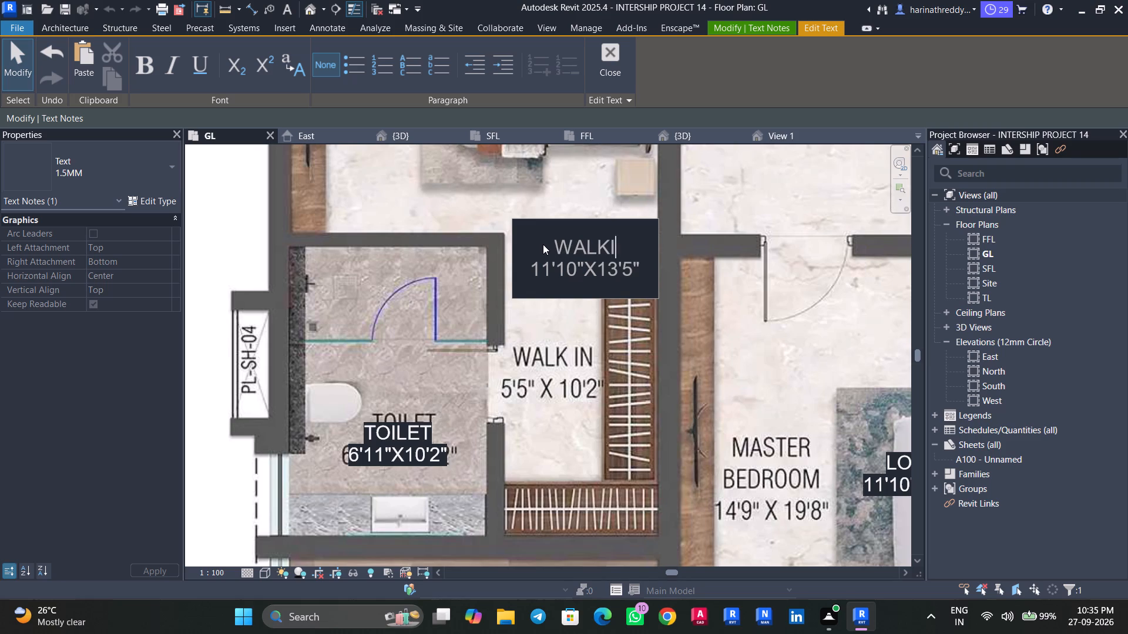
key(n)
key(Left)
key(Left)
key(space)
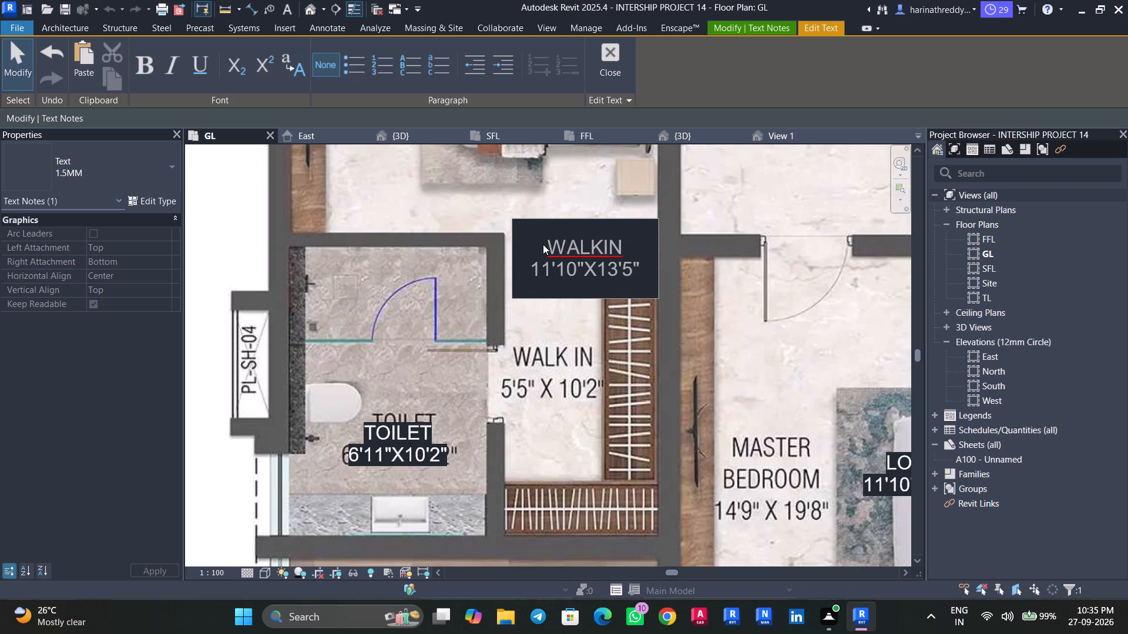
drag(642, 269, 522, 273)
text(5'5")
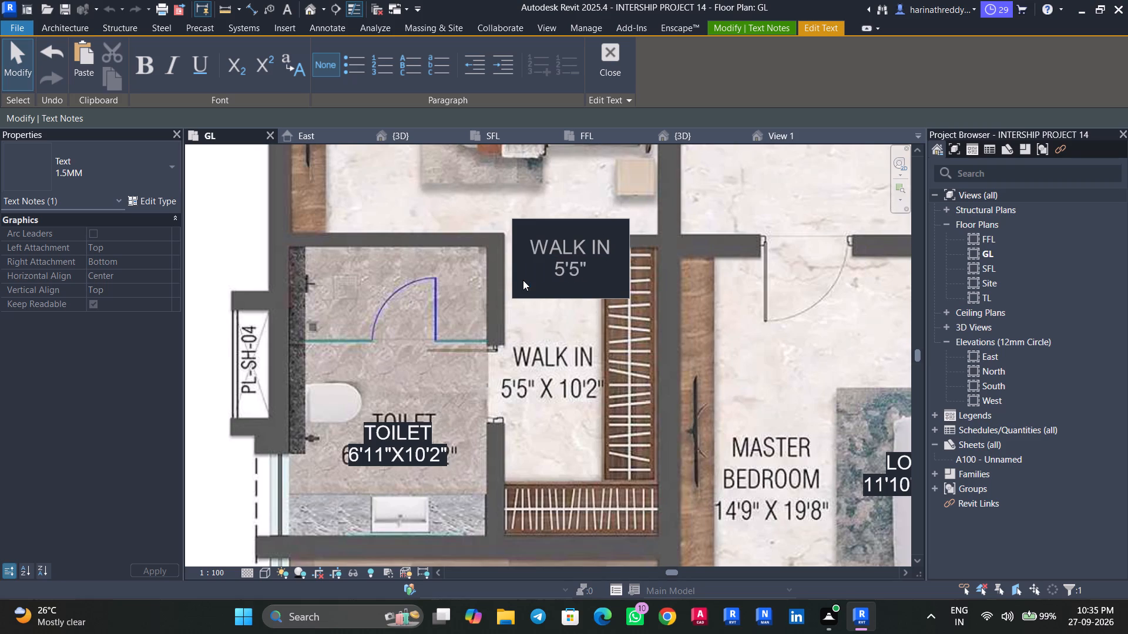
key(x)
text(10'2")
click(534, 336)
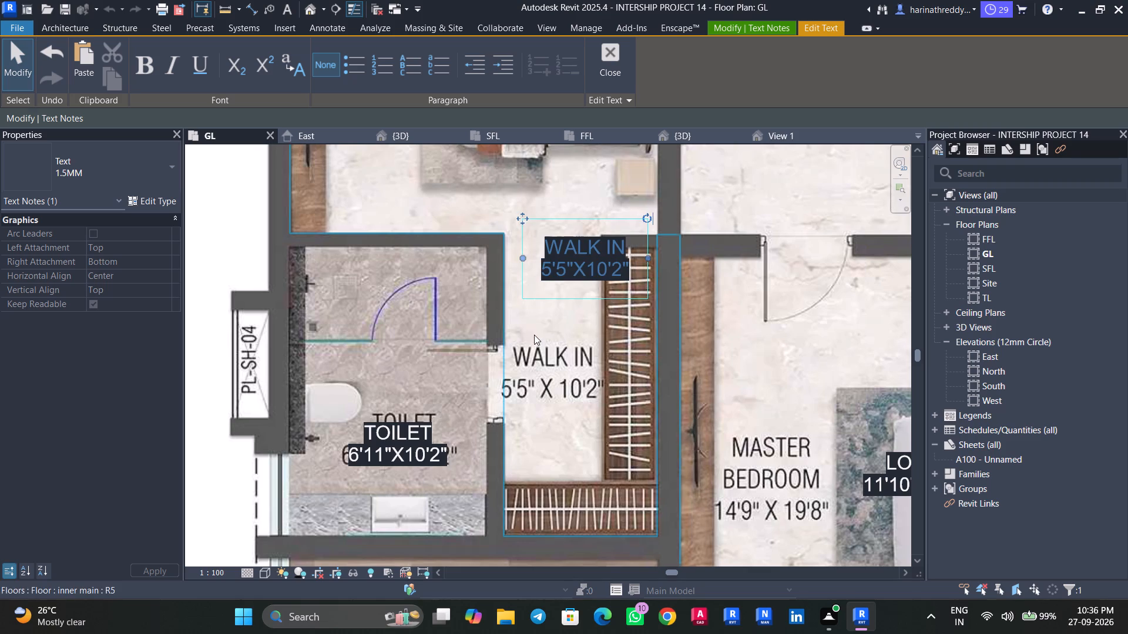
drag(525, 220, 497, 333)
key(Escape)
key(Escape)
Nudge the BEDROOM-03 label slightly upward to align it with the printed room name.
key(Tab)
key(Tab)
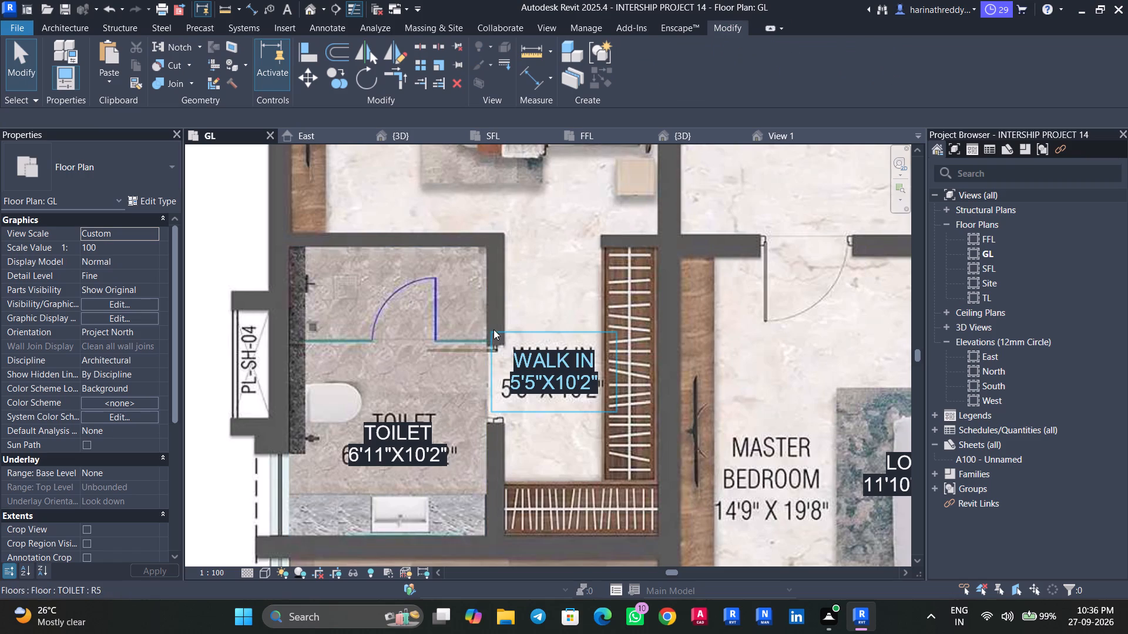
key(Tab)
key(Tab)
key(Tab)
scroll(494, 284, down, 4)
middle_drag(505, 292, 506, 361)
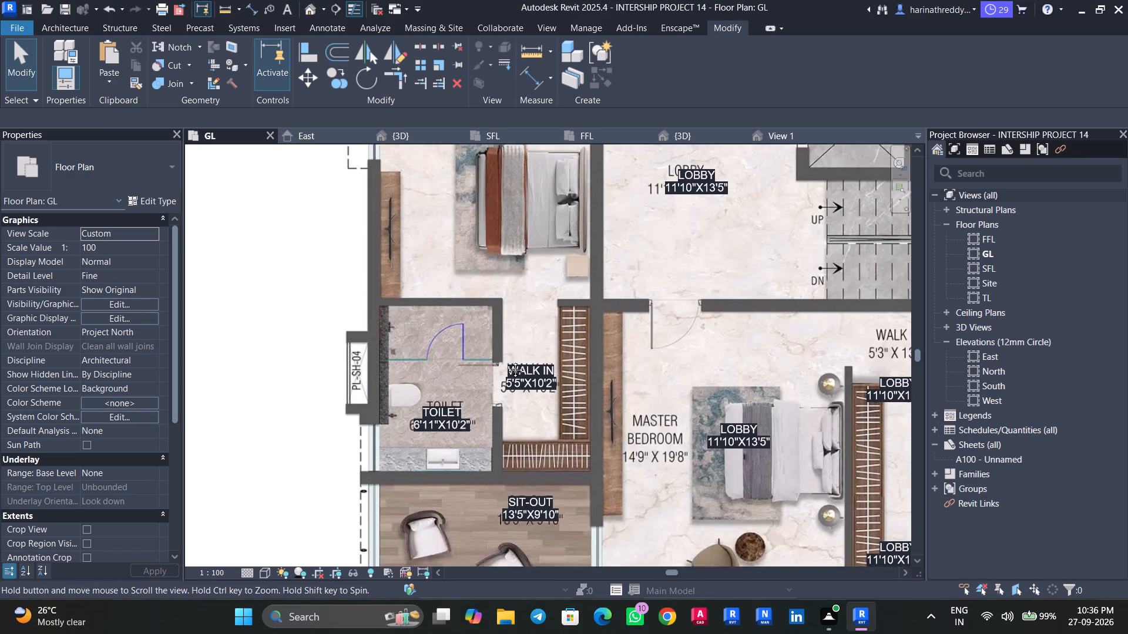
middle_drag(506, 361, 509, 390)
middle_drag(519, 329, 524, 431)
key(Tab)
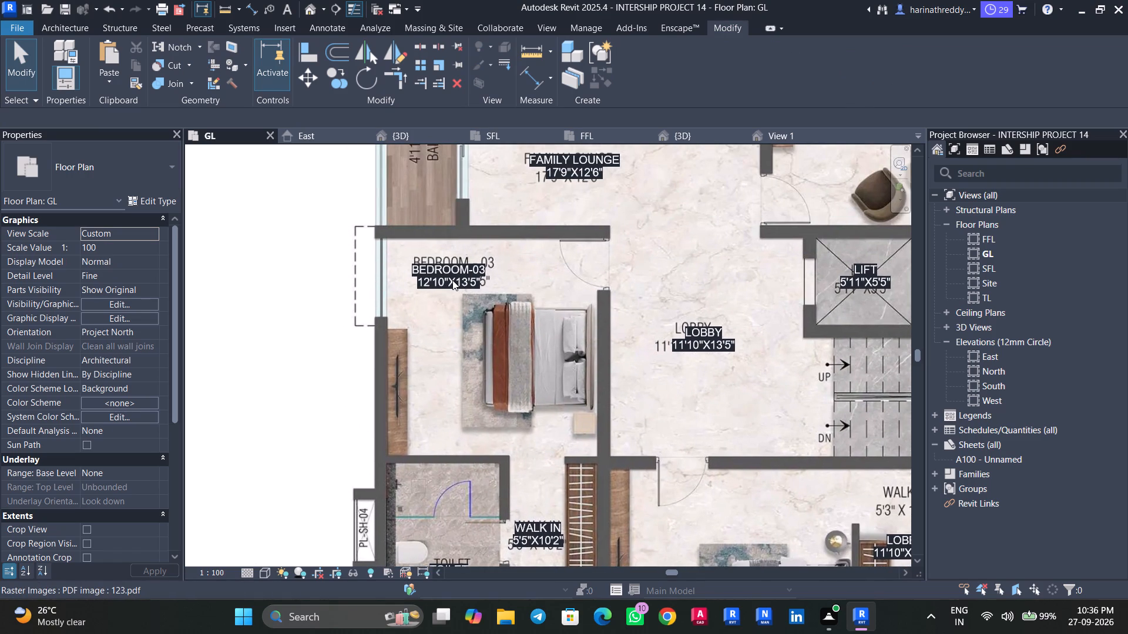
scroll(452, 280, up, 1)
click(452, 280)
scroll(453, 280, up, 4)
key(Up)
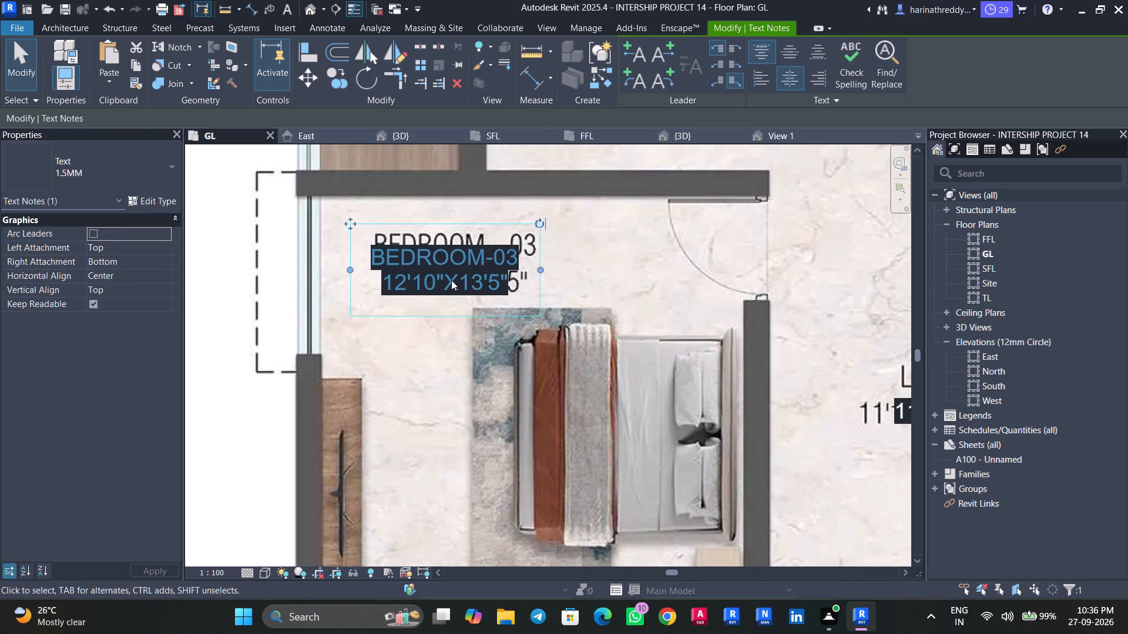
key(Up)
key(Up)
key(Up)
key(Up)
key(Escape)
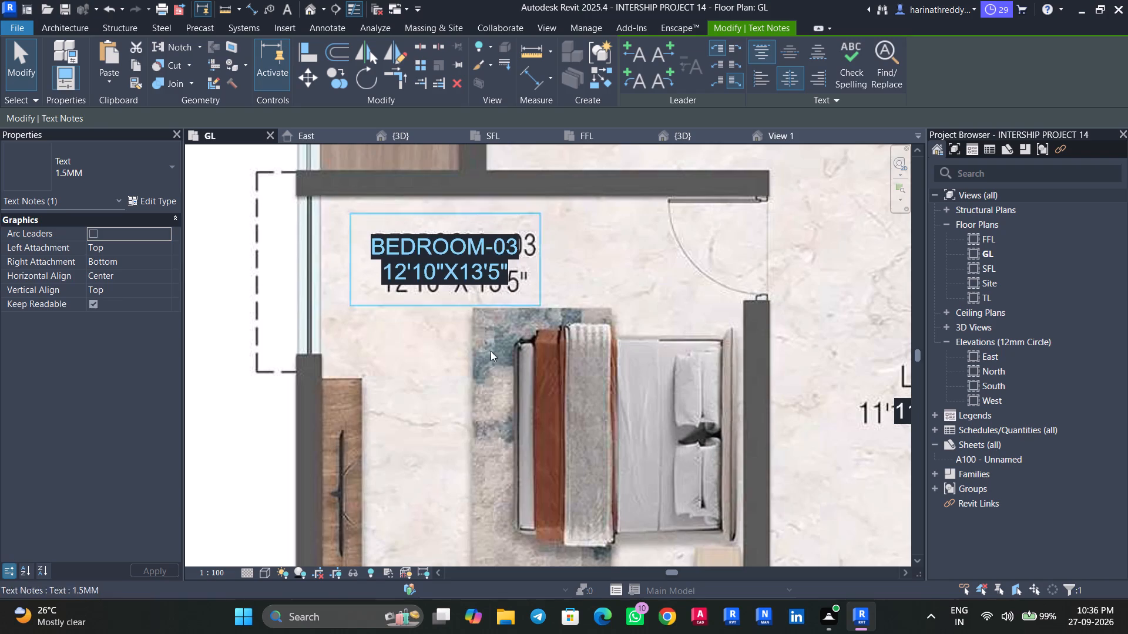
key(Escape)
Change the LOBBY label on the master bed to MASTER BEDROOM, 14'9"X19'8" over three lines and move it onto the printed room name.
scroll(445, 349, down, 13)
middle_drag(547, 376, 522, 258)
scroll(516, 301, up, 8)
click(527, 342)
scroll(531, 356, up, 2)
click(559, 342)
drag(559, 340, 497, 345)
text(MASTER)
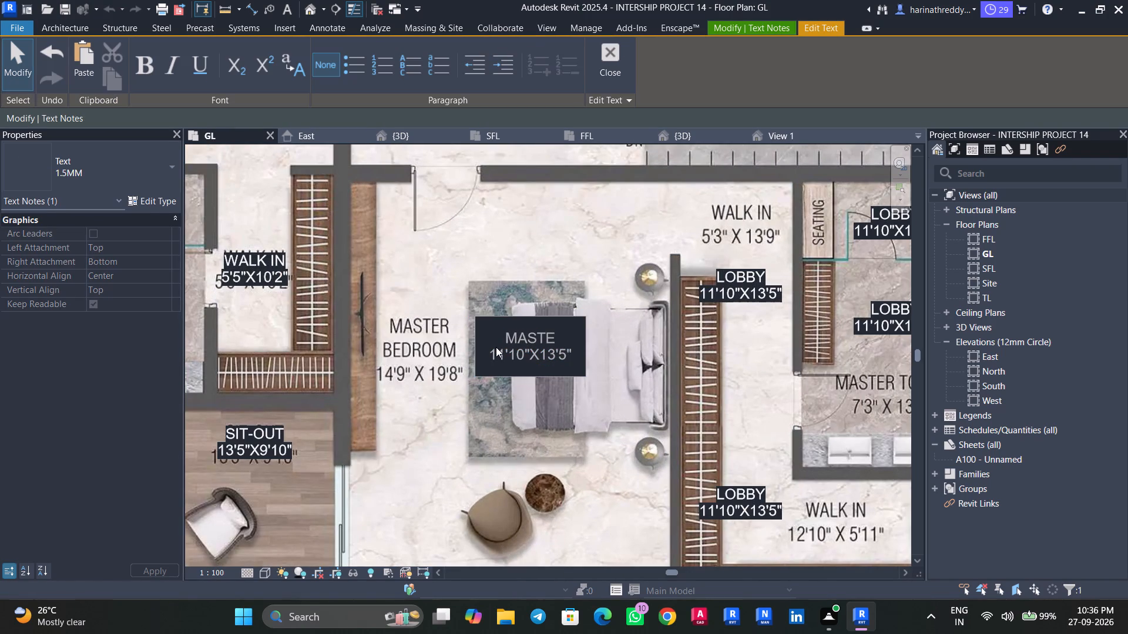
key(Return)
text(BEDROOM)
drag(582, 367, 484, 370)
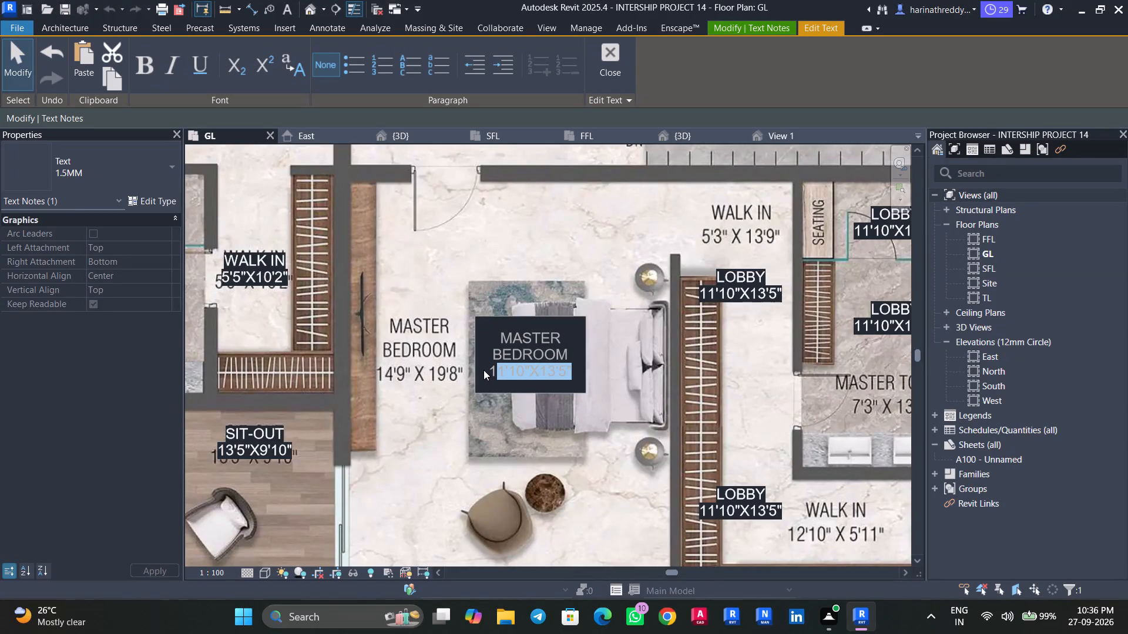
text(14'9")
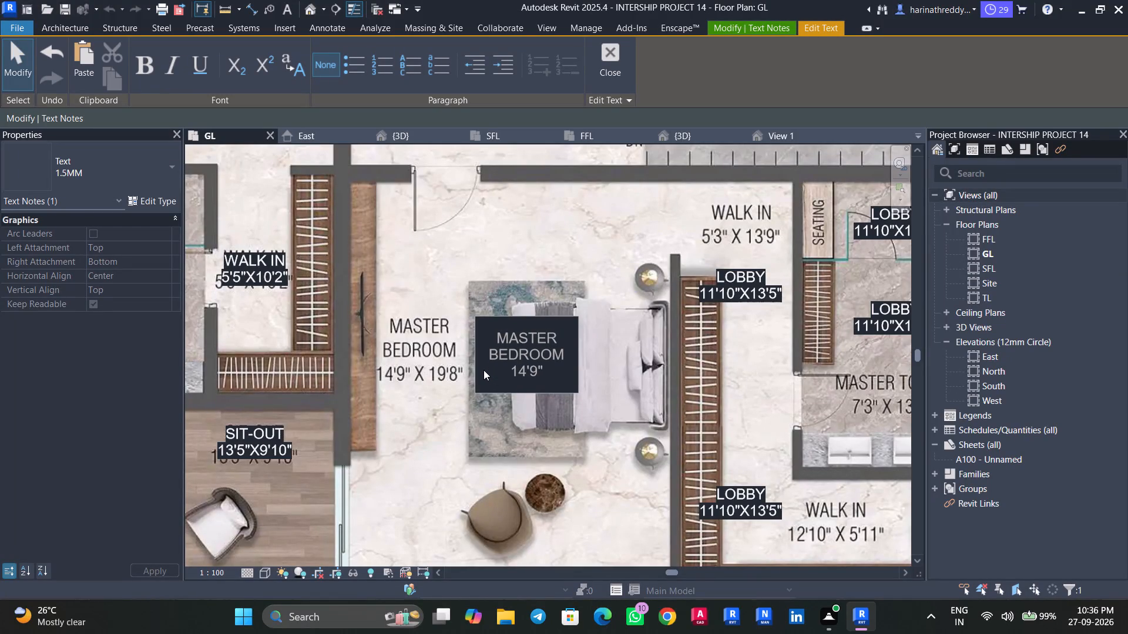
key(x)
text(19')
text(8")
click(481, 413)
drag(476, 315, 387, 307)
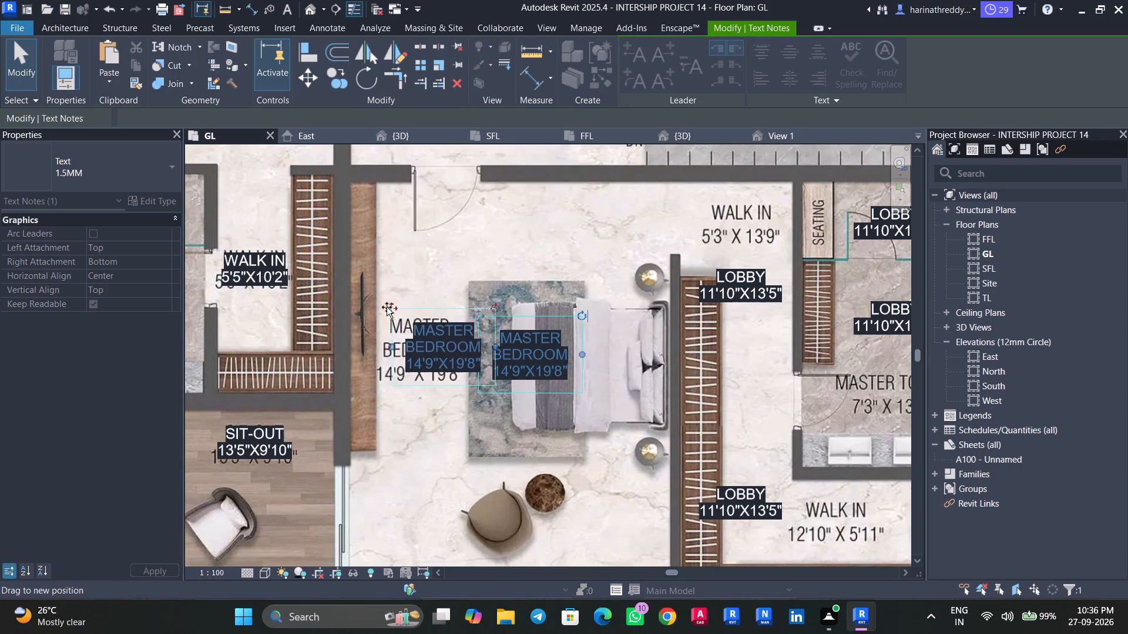
drag(387, 307, 379, 310)
key(Escape)
key(Escape)
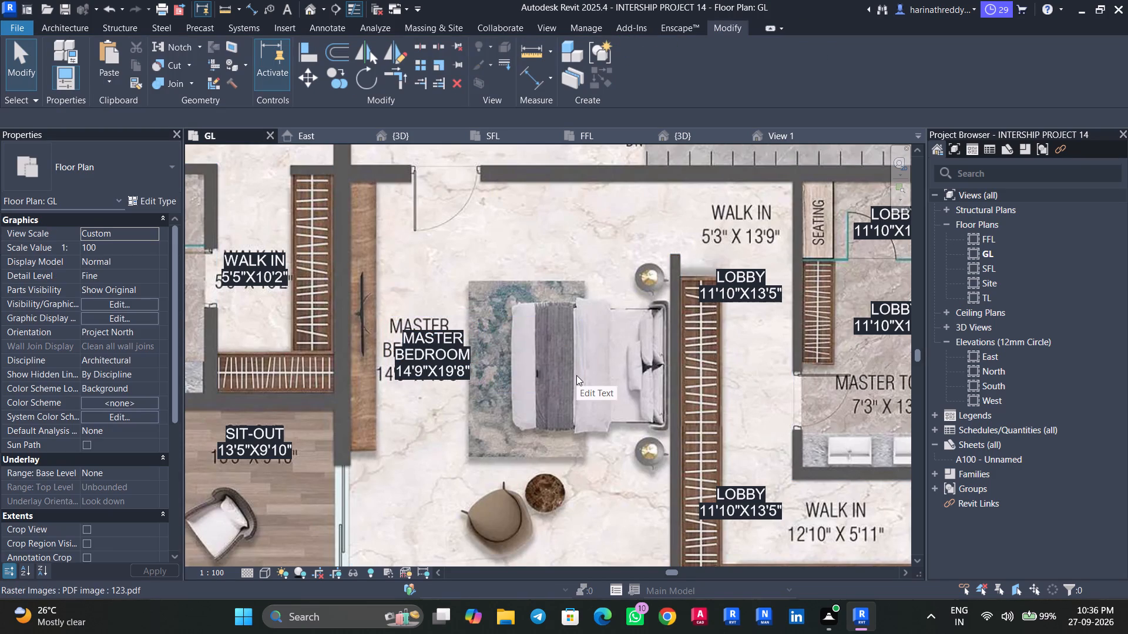
Shift the MASTER BEDROOM label slightly up and to the left to sit closer over the printed room name.
scroll(577, 377, down, 6)
middle_drag(589, 391, 555, 412)
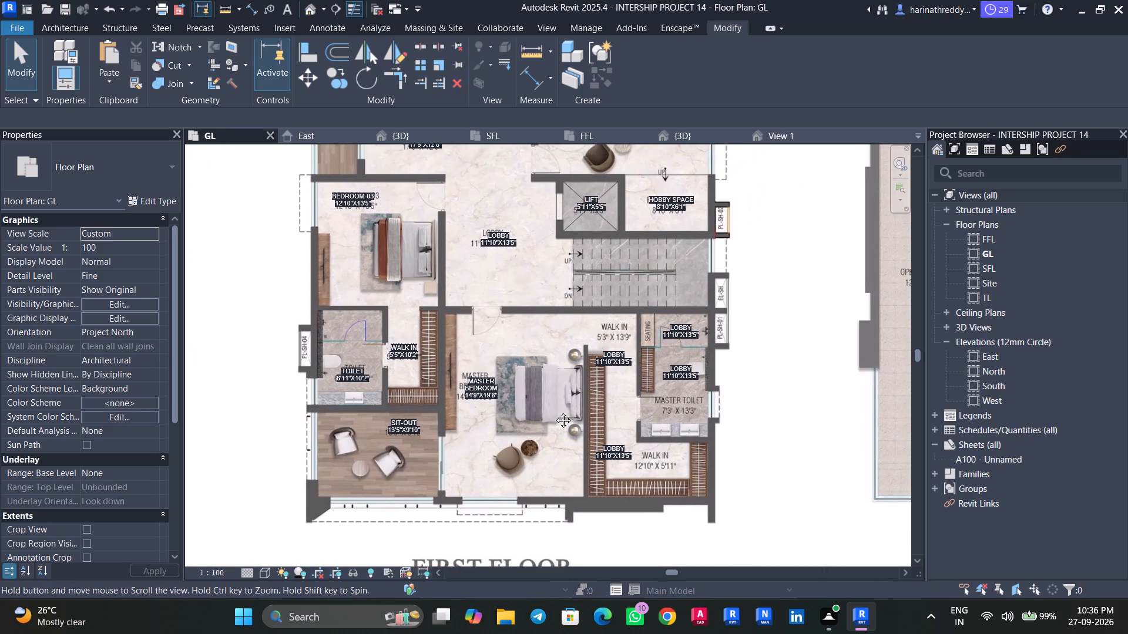
middle_drag(555, 412, 533, 429)
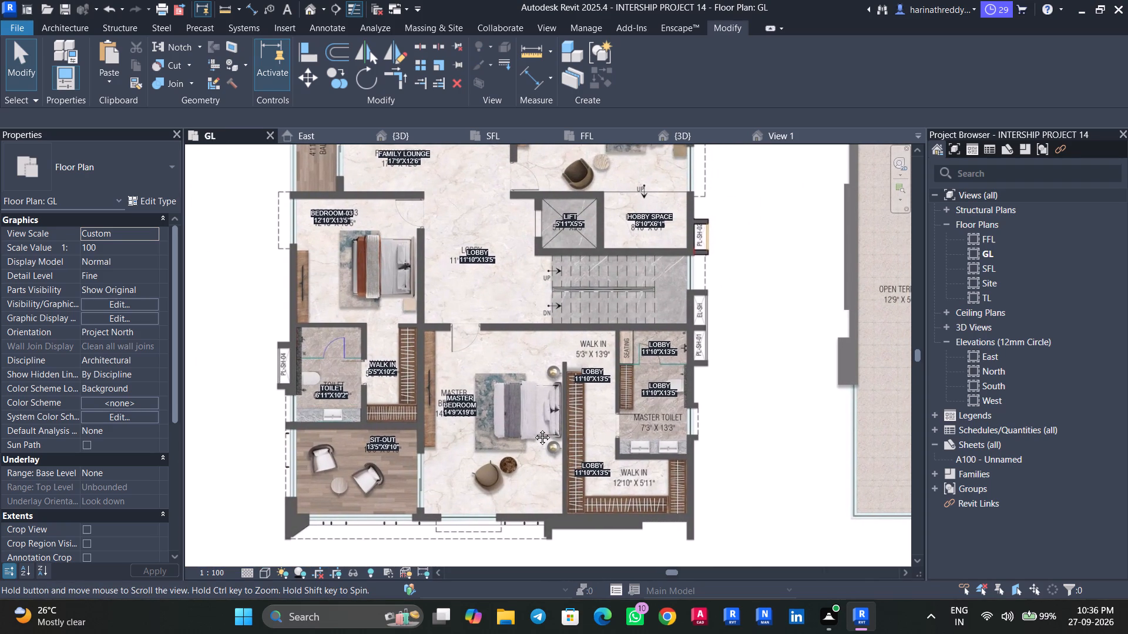
middle_drag(533, 429, 531, 429)
scroll(455, 424, up, 4)
key(Tab)
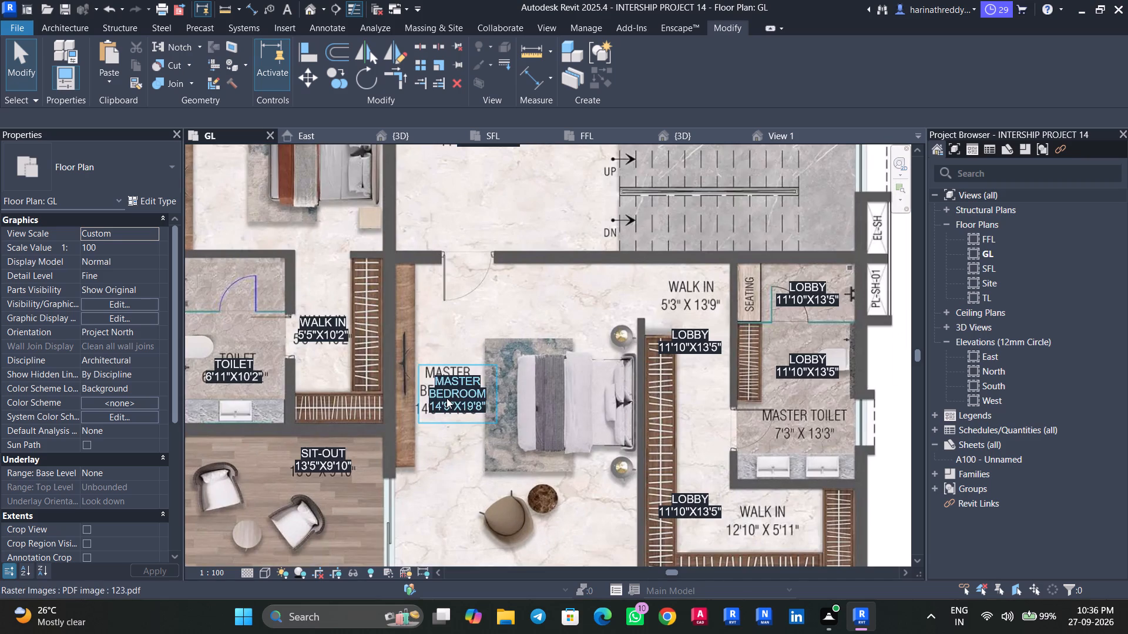
click(446, 398)
drag(419, 366, 412, 359)
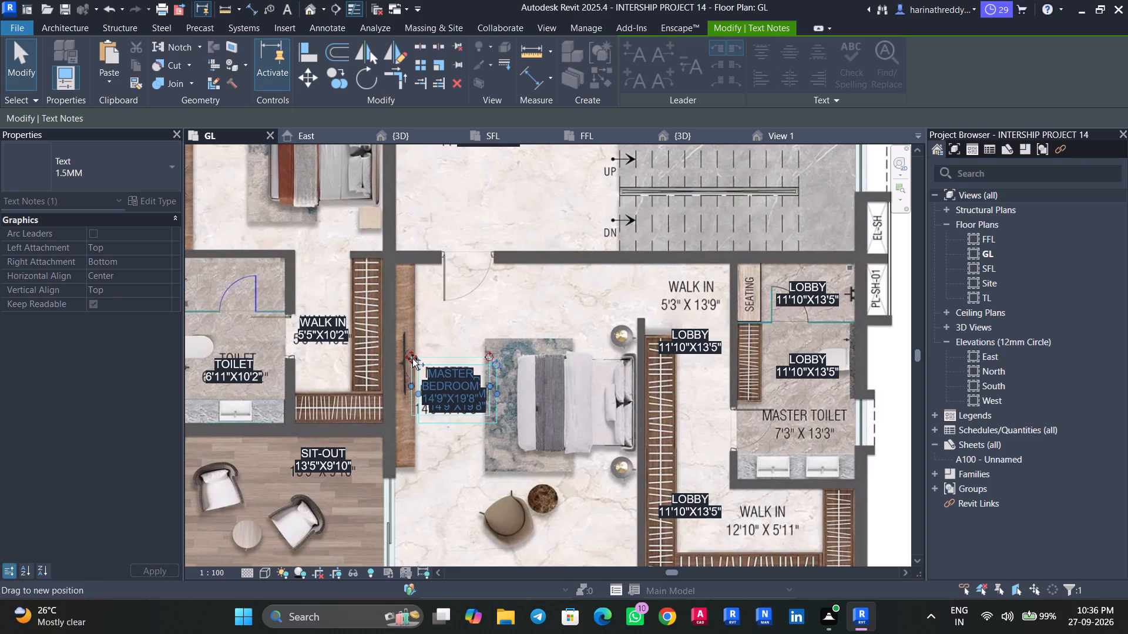
drag(412, 359, 415, 359)
key(Escape)
key(Escape)
Change the LOBBY label in the master suite's upper walk-in to WALK IN, 5'3"X13'9" and move it over the printed room name.
middle_drag(584, 411, 514, 450)
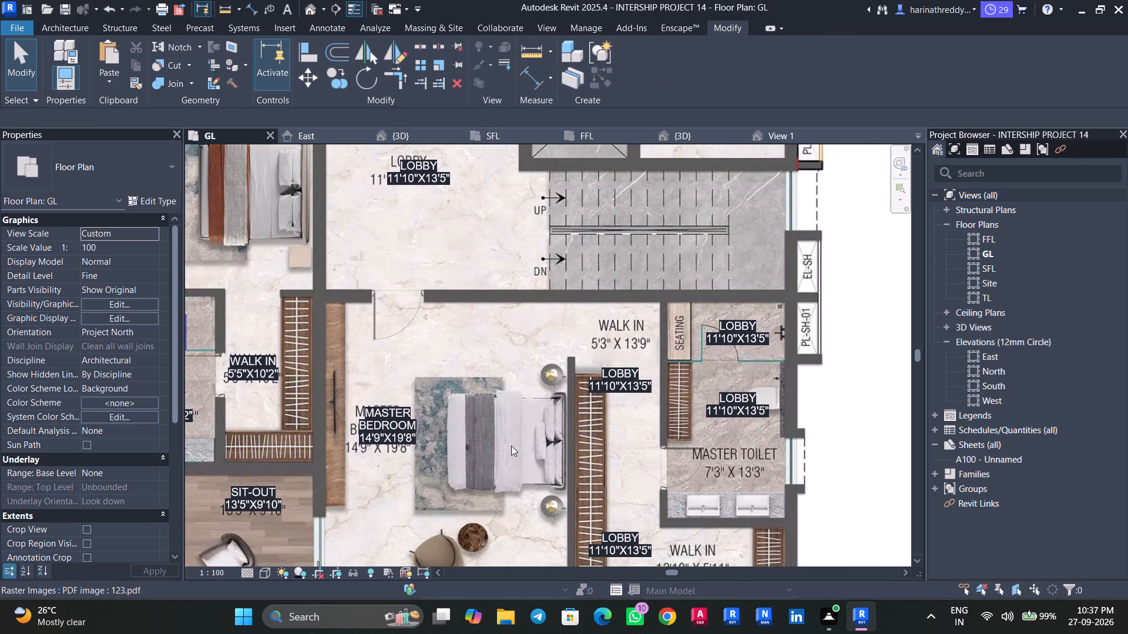
scroll(626, 392, up, 3)
middle_drag(626, 392, 579, 454)
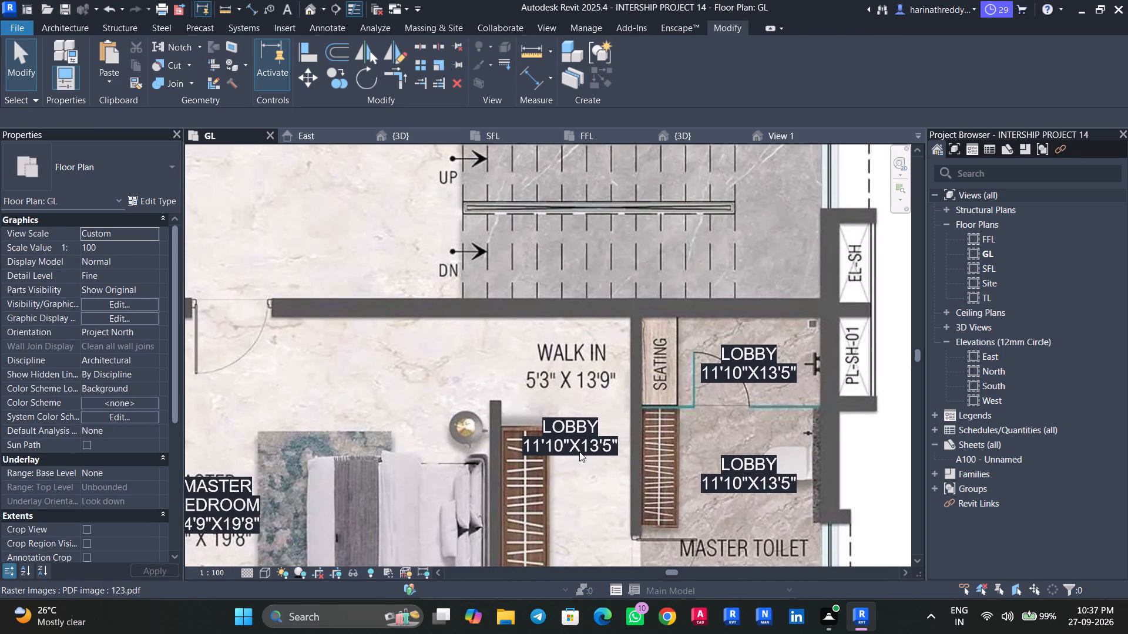
key(Tab)
click(579, 440)
scroll(579, 440, up, 3)
click(612, 415)
drag(612, 415, 480, 421)
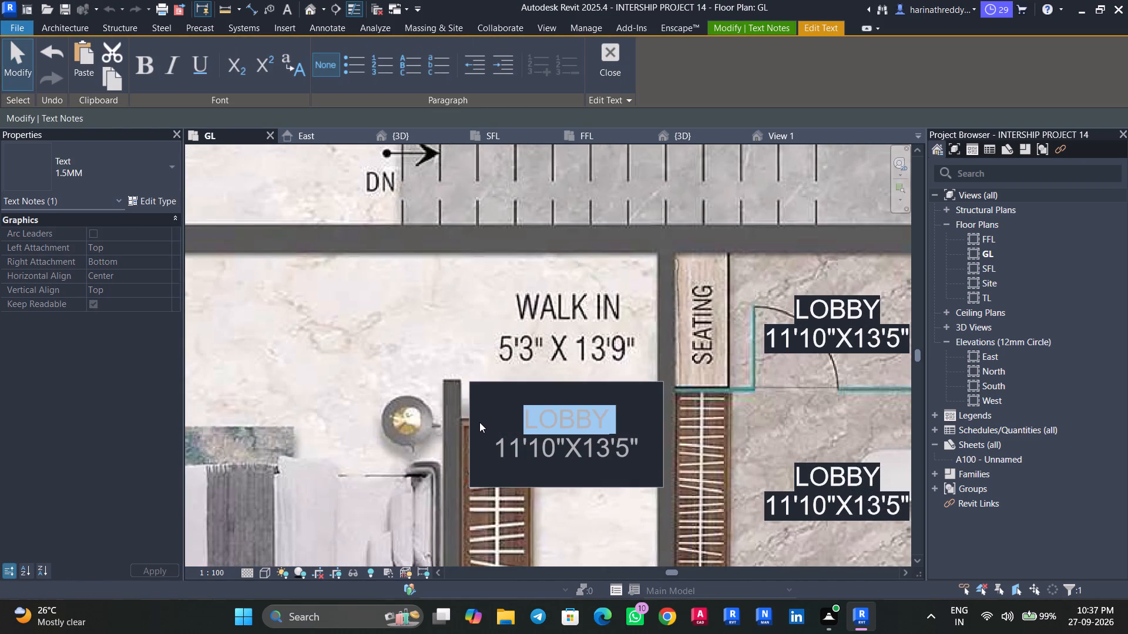
text(WALK IN)
drag(644, 449, 505, 462)
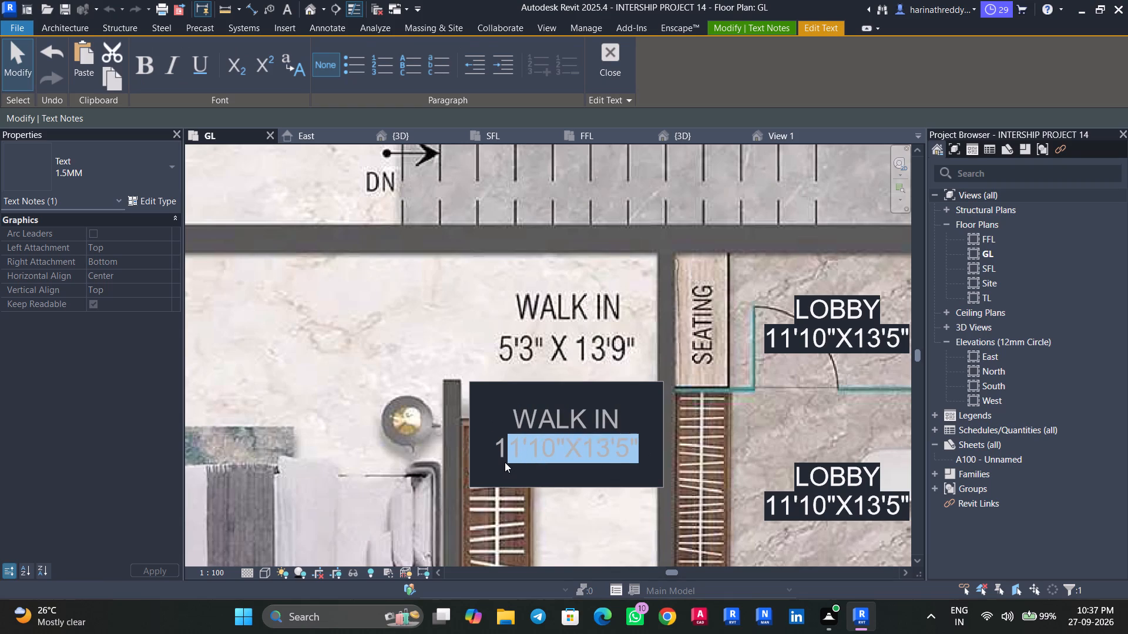
drag(505, 462, 492, 460)
text(5'3")
key(x)
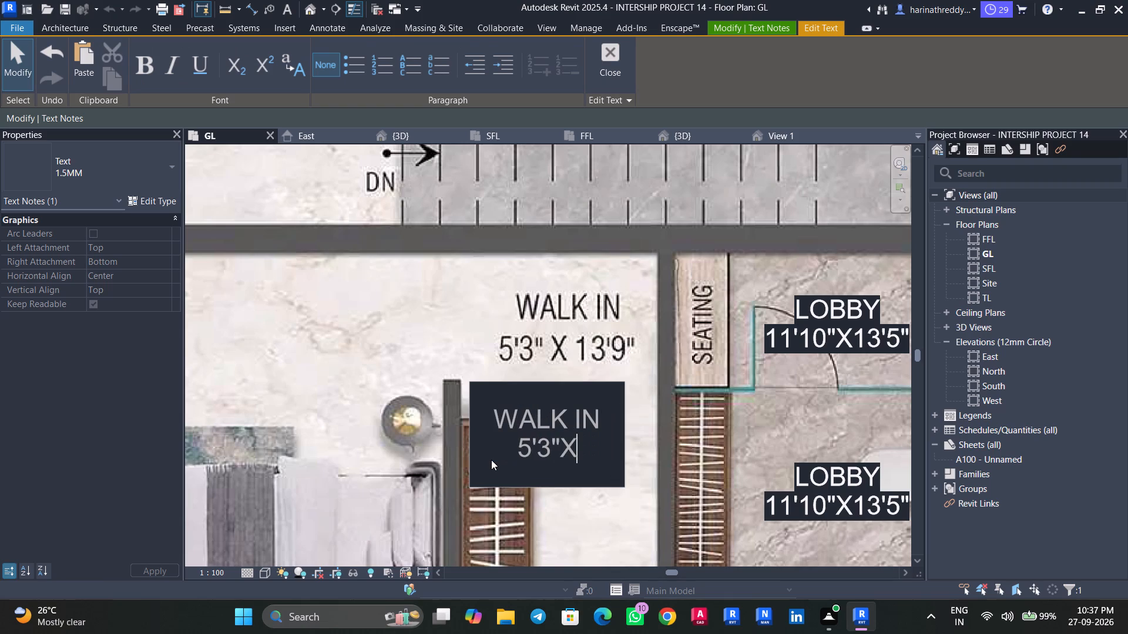
key(1)
key(Return)
key(apostrophe)
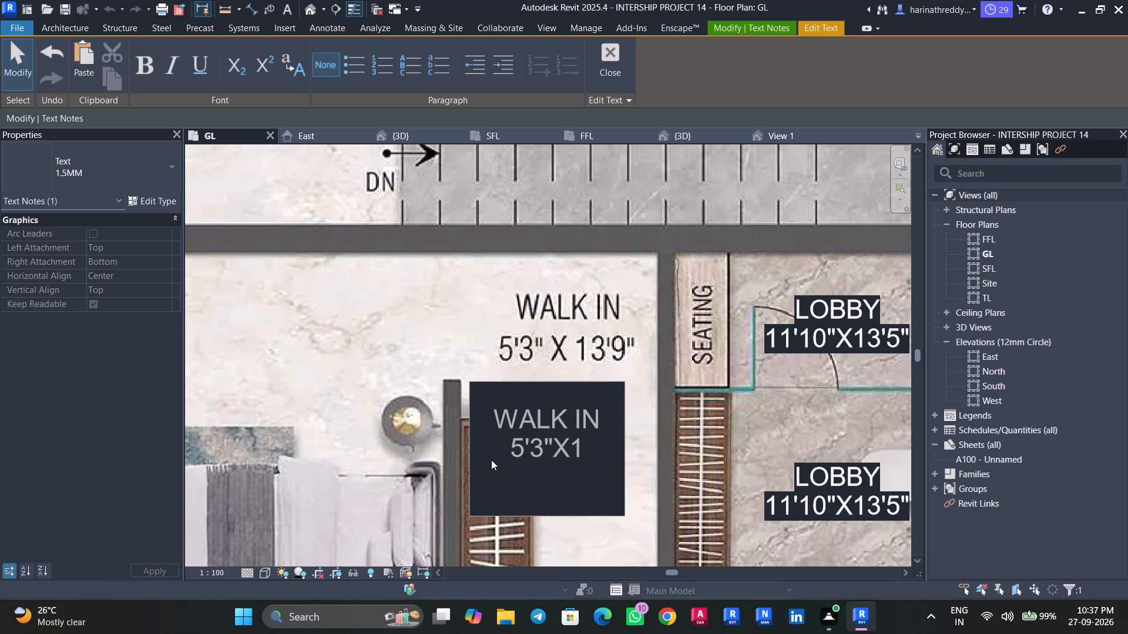
key(BackSpace)
key(BackSpace)
text(3')
text(9")
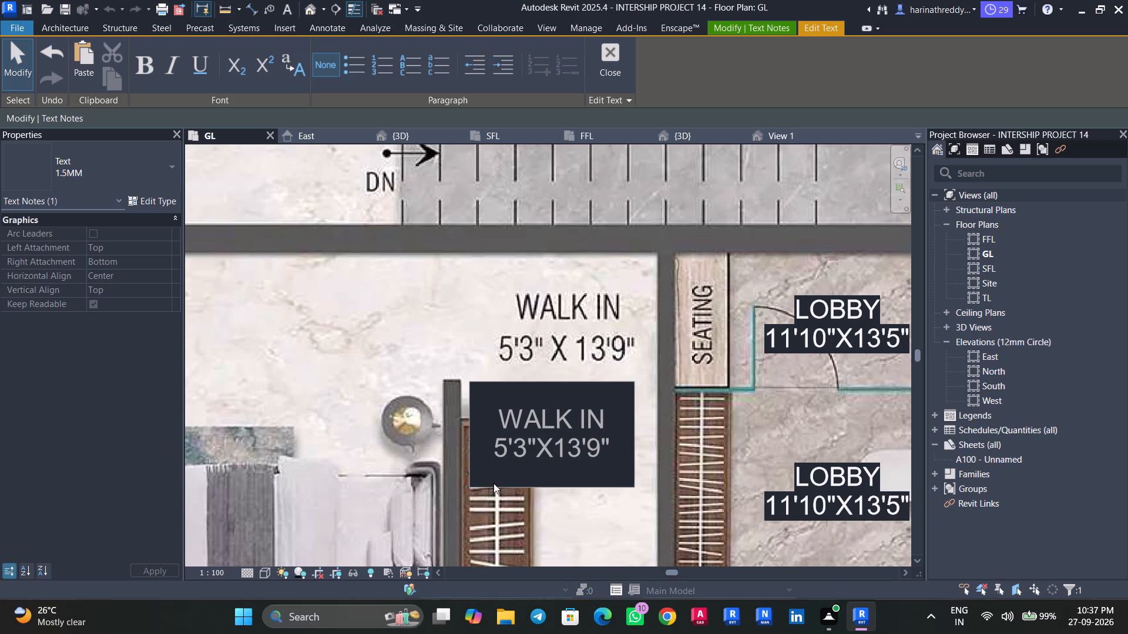
click(493, 483)
click(522, 515)
drag(484, 382, 481, 277)
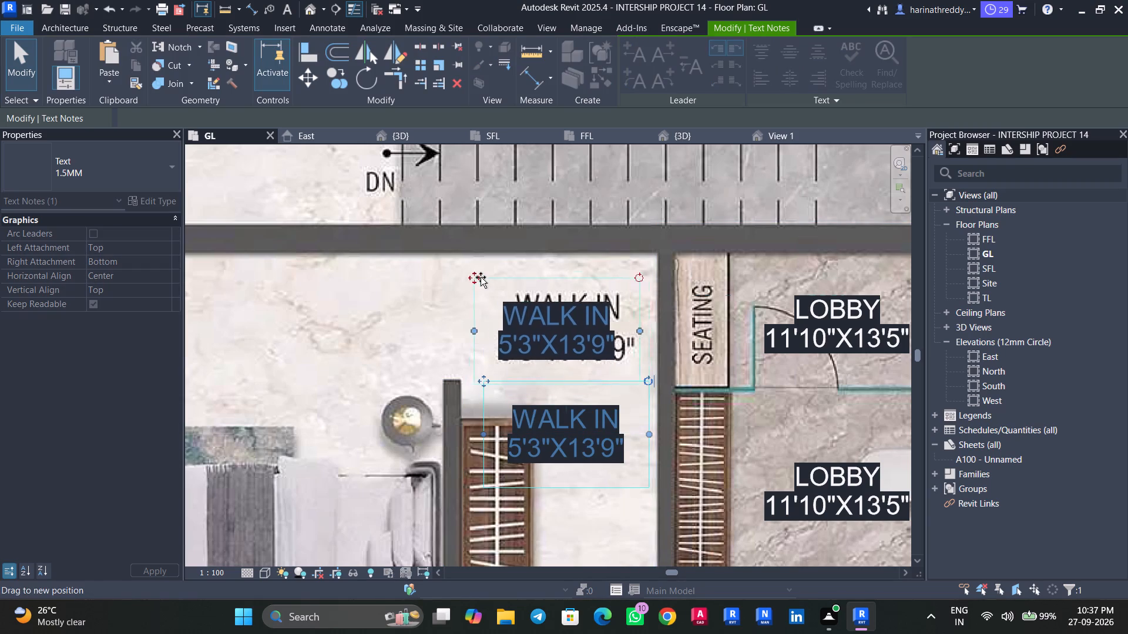
drag(481, 277, 486, 277)
key(Escape)
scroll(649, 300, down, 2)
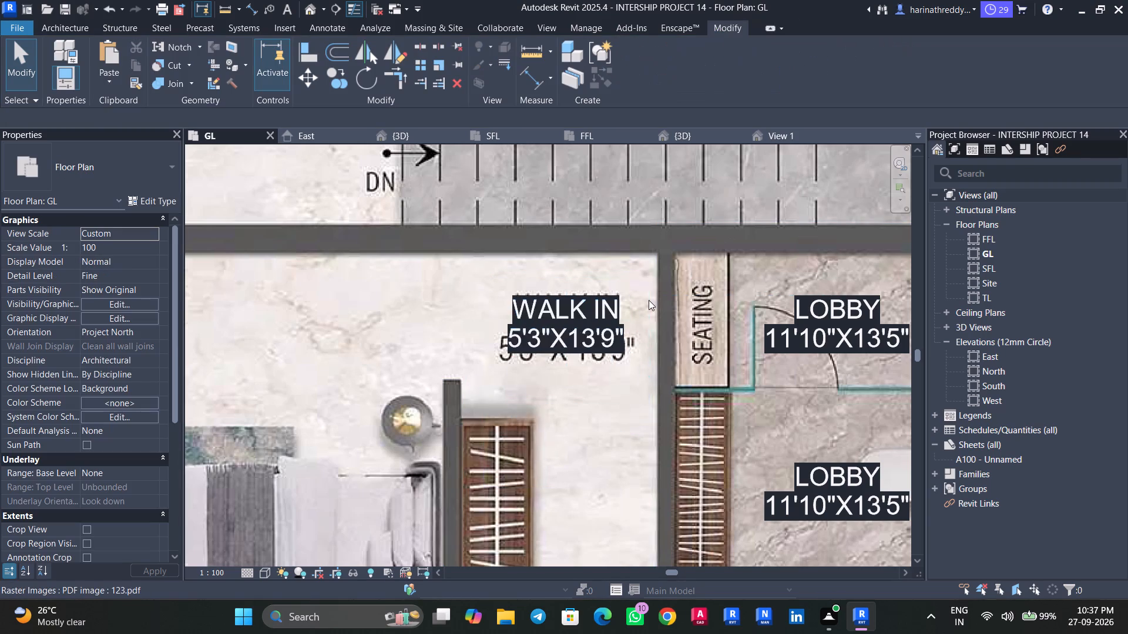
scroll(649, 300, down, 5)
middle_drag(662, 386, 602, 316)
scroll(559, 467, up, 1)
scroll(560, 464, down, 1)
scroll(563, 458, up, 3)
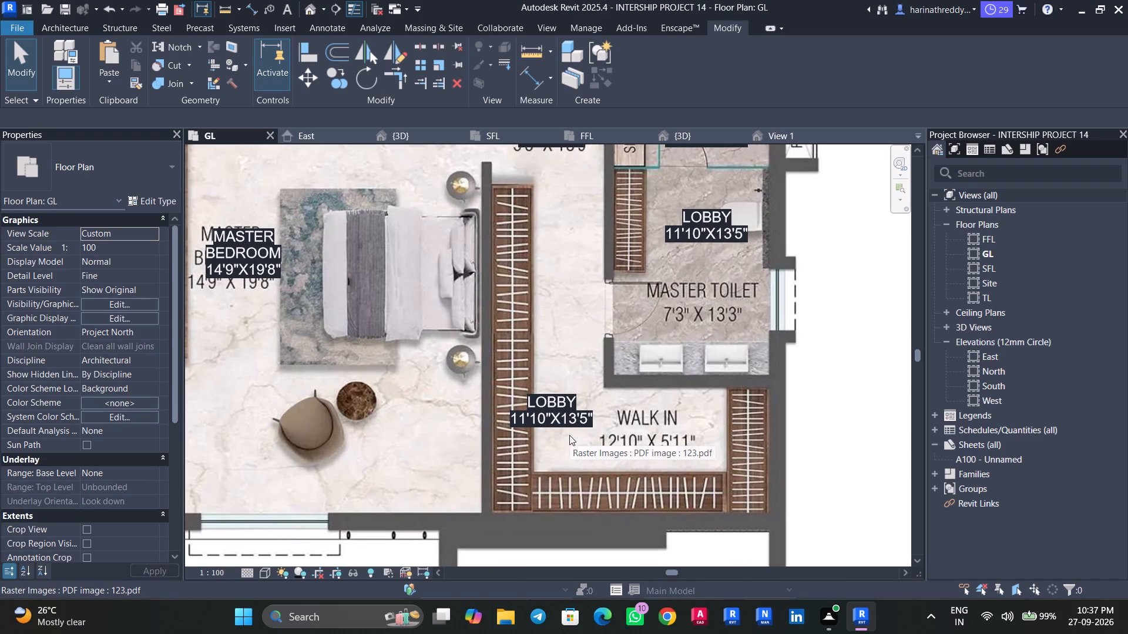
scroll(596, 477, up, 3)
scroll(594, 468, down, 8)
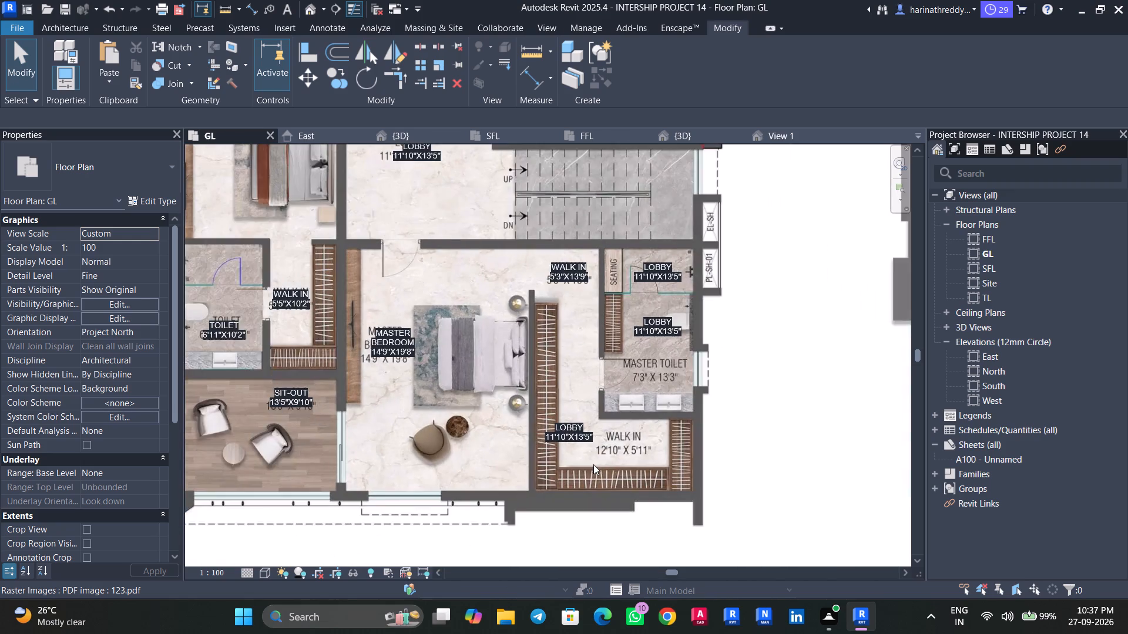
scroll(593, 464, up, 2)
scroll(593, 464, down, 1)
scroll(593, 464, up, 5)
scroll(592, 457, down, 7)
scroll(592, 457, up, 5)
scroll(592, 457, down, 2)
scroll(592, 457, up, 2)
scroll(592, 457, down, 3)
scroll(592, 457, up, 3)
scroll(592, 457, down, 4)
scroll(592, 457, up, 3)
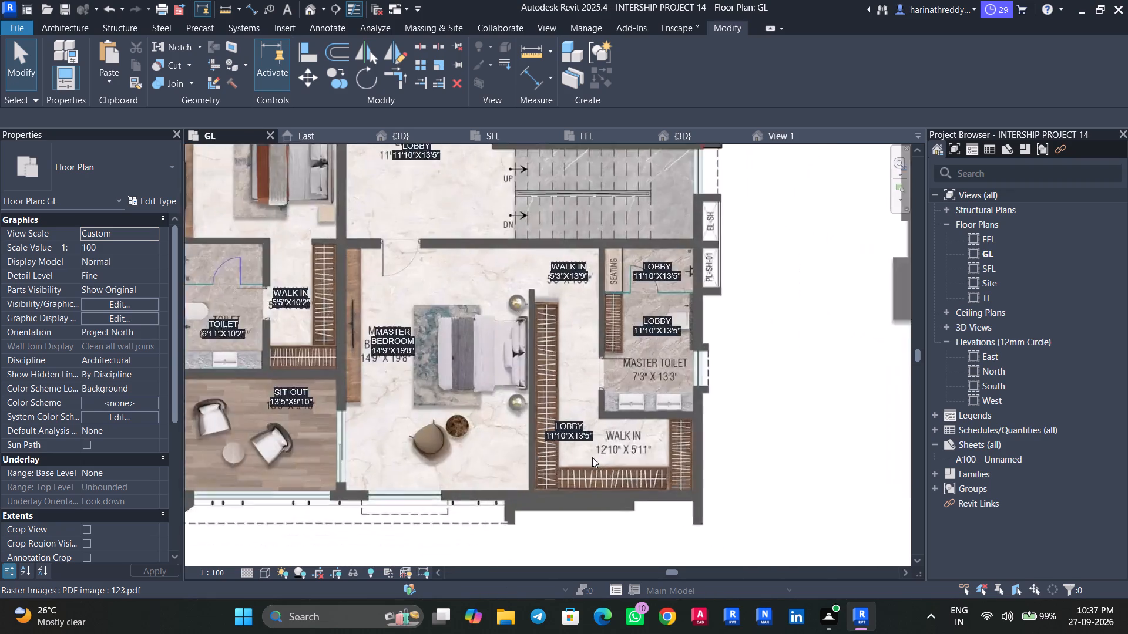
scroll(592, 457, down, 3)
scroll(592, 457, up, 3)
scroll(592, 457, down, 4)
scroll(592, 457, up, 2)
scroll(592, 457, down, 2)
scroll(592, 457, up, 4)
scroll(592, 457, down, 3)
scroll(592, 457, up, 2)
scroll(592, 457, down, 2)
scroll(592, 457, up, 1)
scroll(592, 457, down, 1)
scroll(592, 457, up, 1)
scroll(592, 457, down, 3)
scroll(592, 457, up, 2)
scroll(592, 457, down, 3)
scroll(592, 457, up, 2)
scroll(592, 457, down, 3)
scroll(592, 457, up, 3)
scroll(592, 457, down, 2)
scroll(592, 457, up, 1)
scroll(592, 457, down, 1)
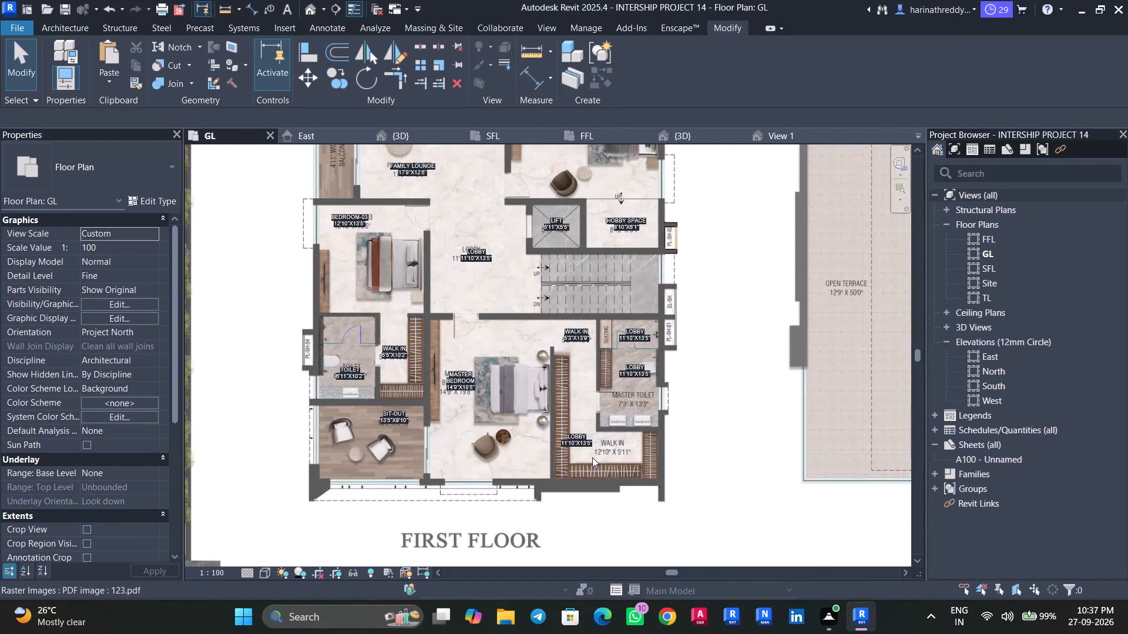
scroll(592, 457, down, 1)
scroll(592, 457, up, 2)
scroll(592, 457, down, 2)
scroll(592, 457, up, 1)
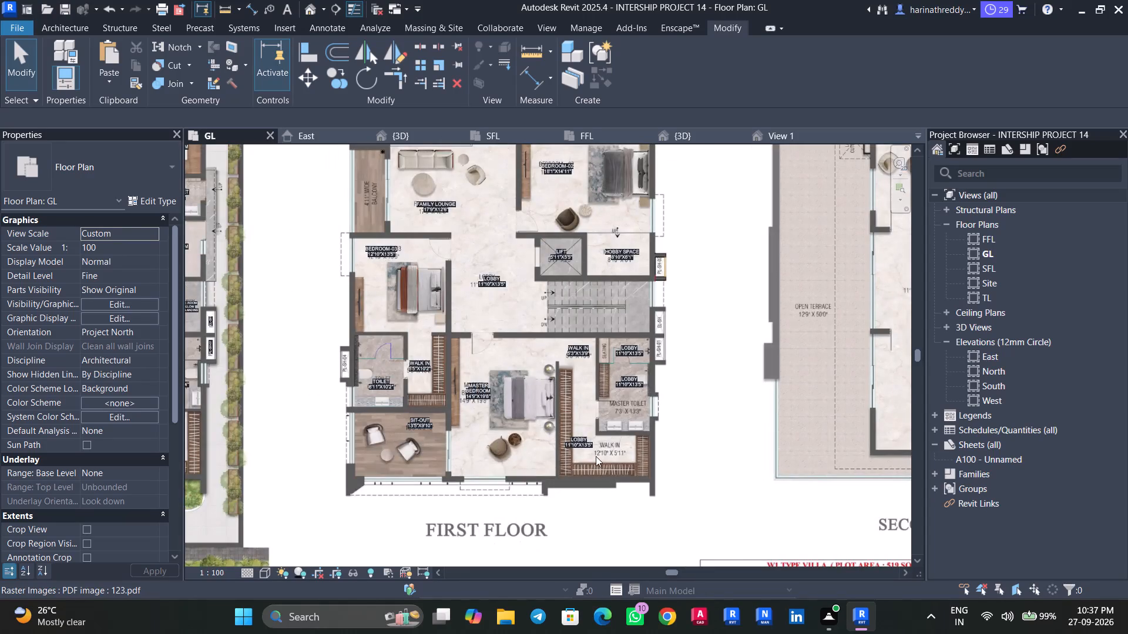
Change the LOBBY label beside the walk-in below the master toilet to WALK IN, 12'10"X5'11" over two lines.
scroll(592, 454, up, 10)
key(Escape)
key(Tab)
click(562, 414)
scroll(562, 413, up, 4)
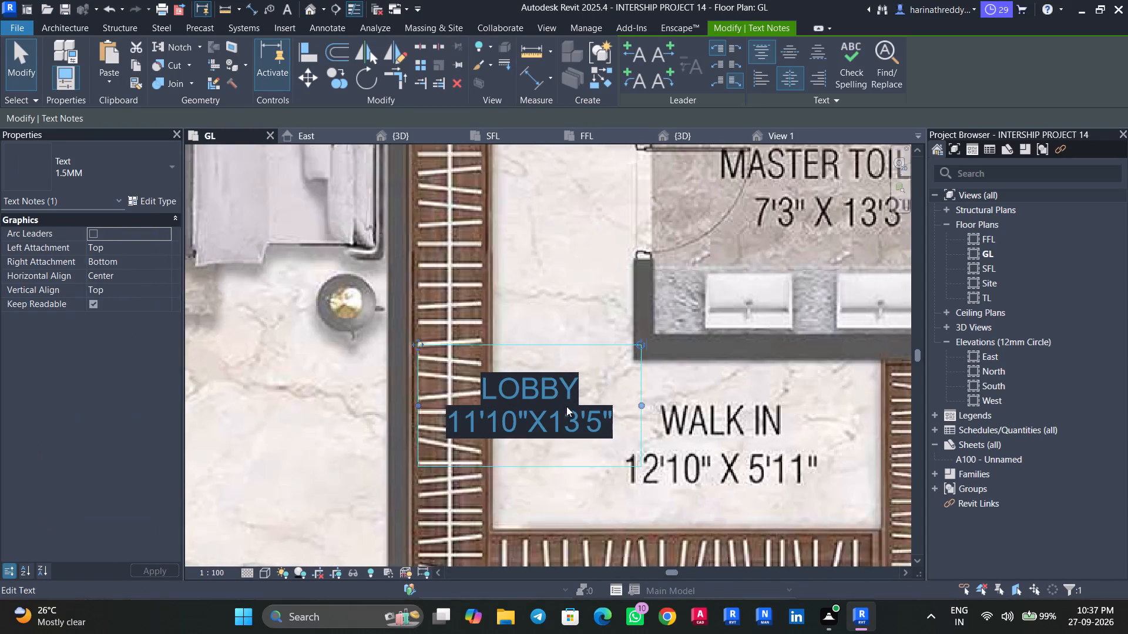
click(583, 387)
drag(583, 387, 474, 394)
text(WALK)
key(space)
text(IN)
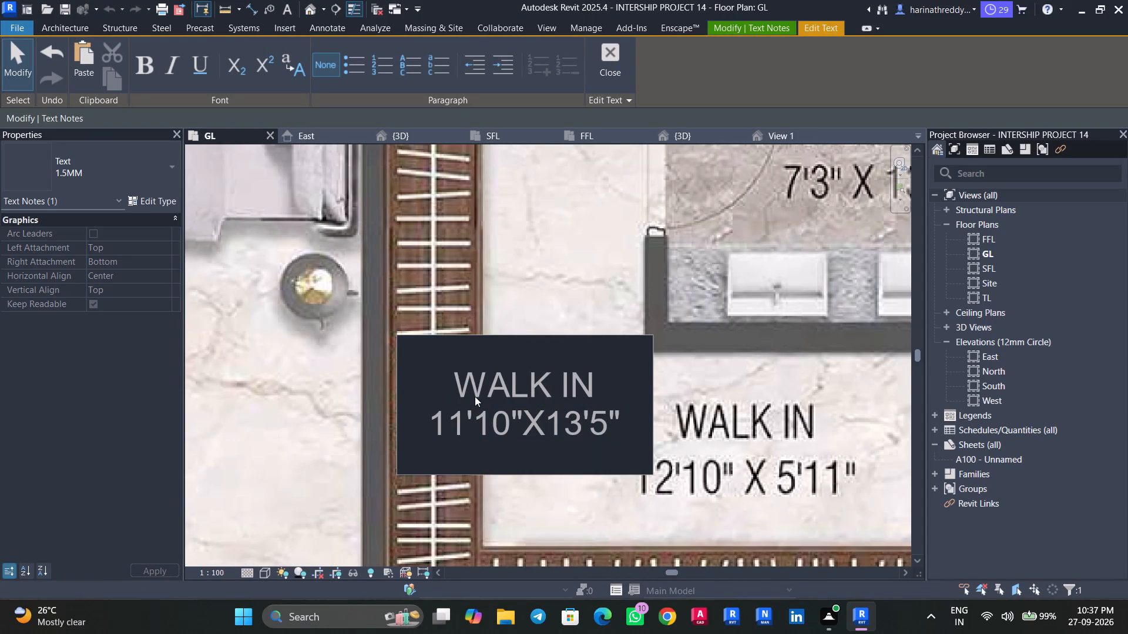
drag(619, 423, 388, 424)
text(12'10")
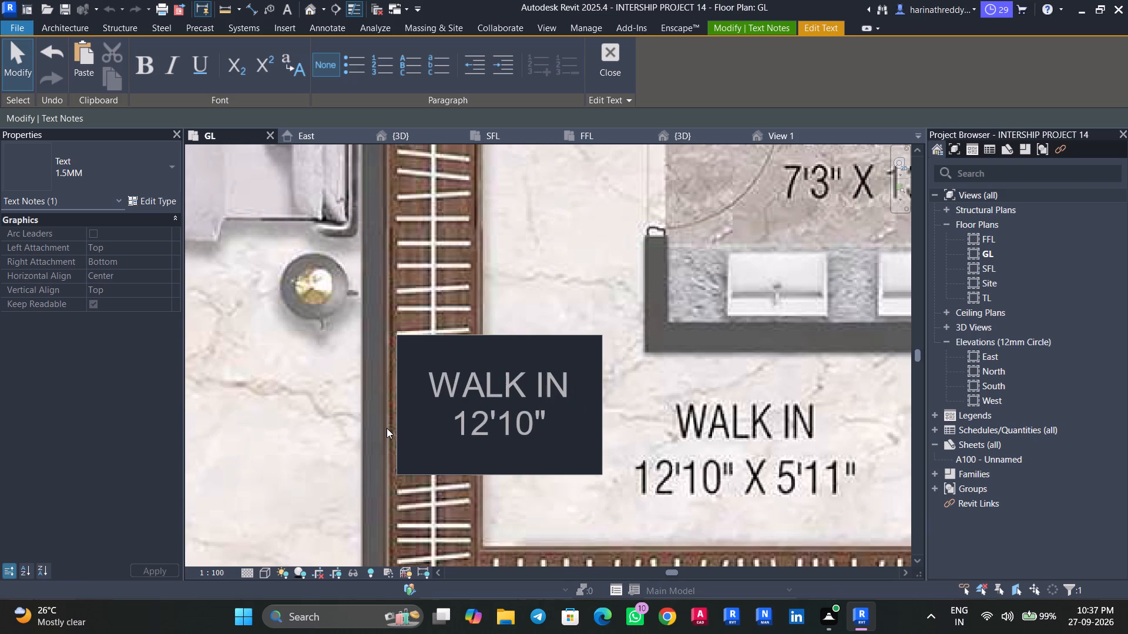
text(X5'11")
click(486, 526)
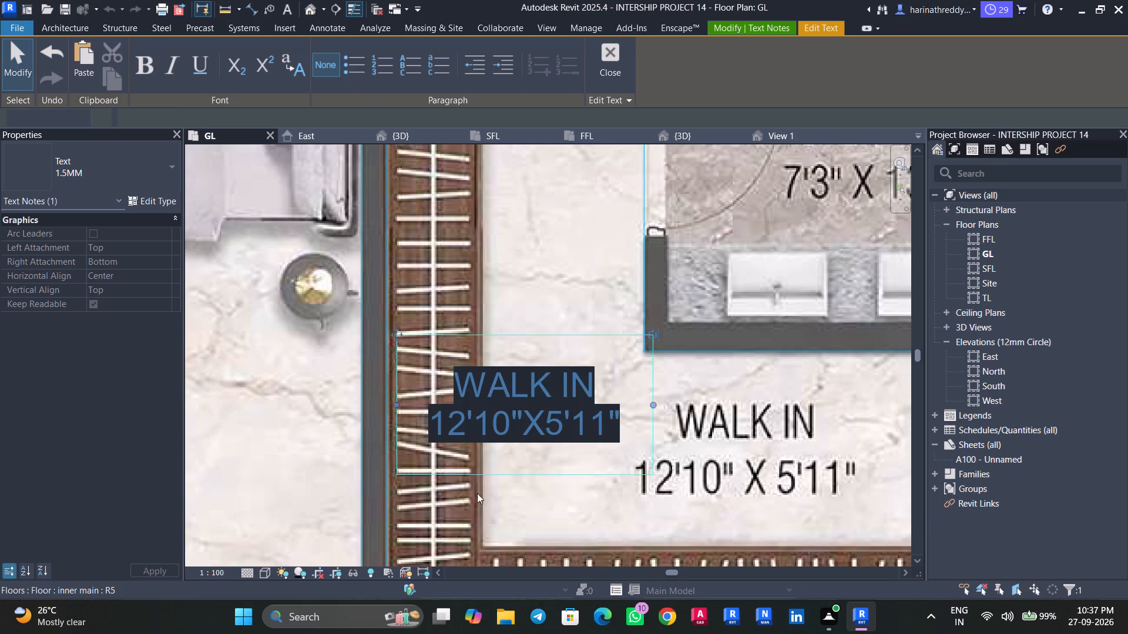
Move the WALK IN 12'10"X5'11" label over the printed walk-in name below the master toilet.
scroll(485, 488, down, 5)
drag(439, 412, 550, 434)
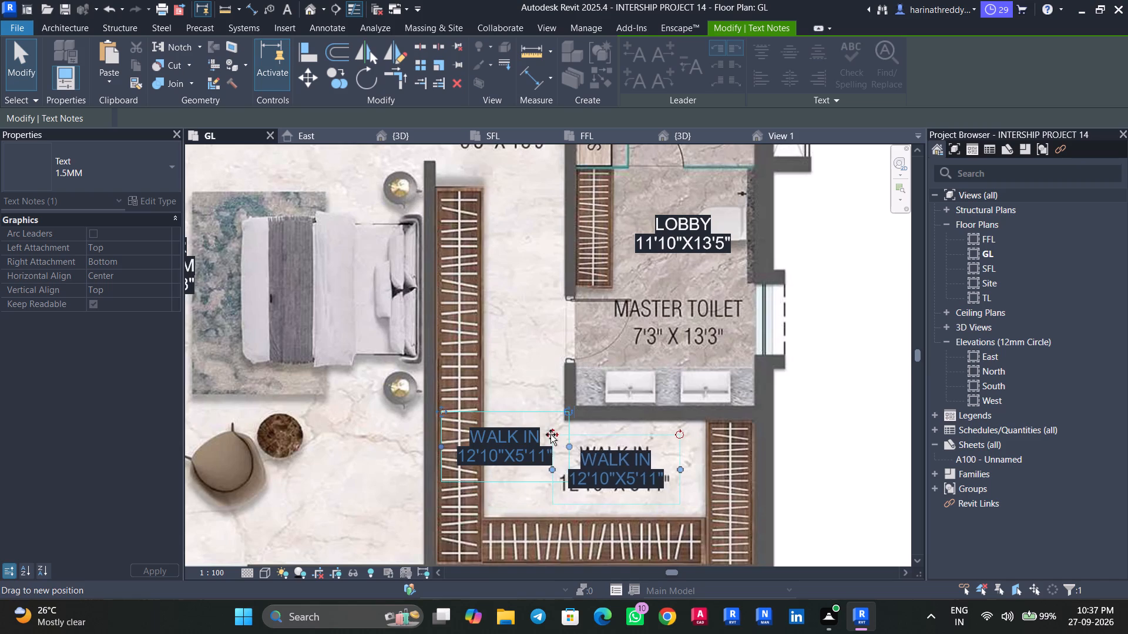
drag(550, 434, 550, 434)
middle_drag(540, 440, 480, 522)
key(Escape)
key(Escape)
Change the LOBBY label just above the printed MASTER TOILET name to MASTER TOILET, 7'3"X13'3" over two lines.
scroll(616, 332, up, 3)
middle_drag(585, 380, 552, 427)
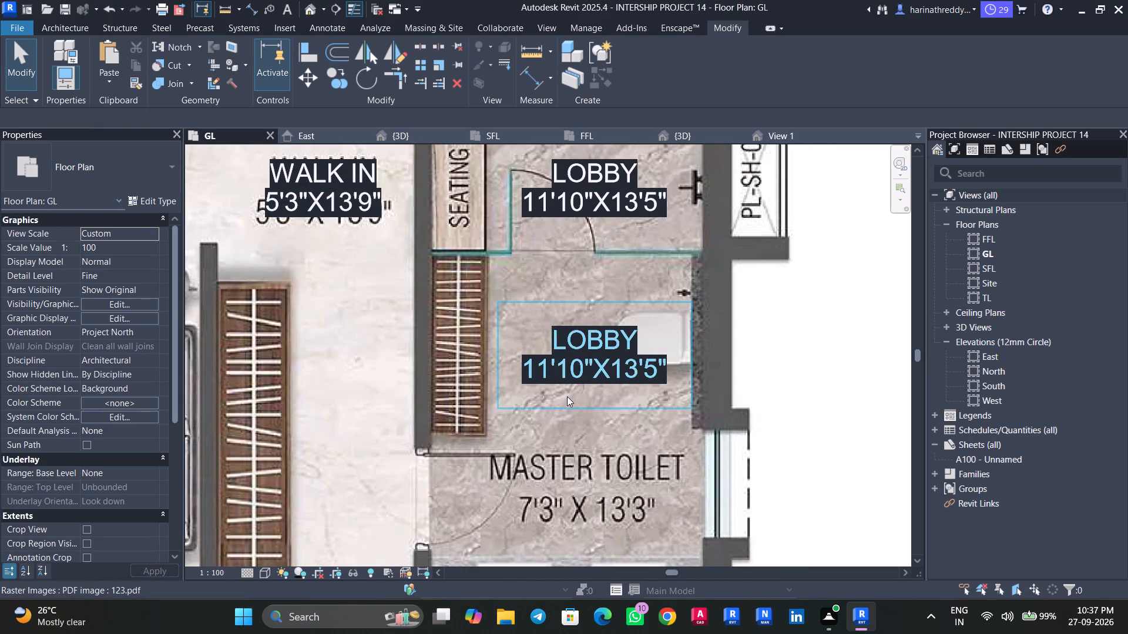
key(Tab)
click(572, 382)
click(636, 345)
drag(639, 342, 511, 351)
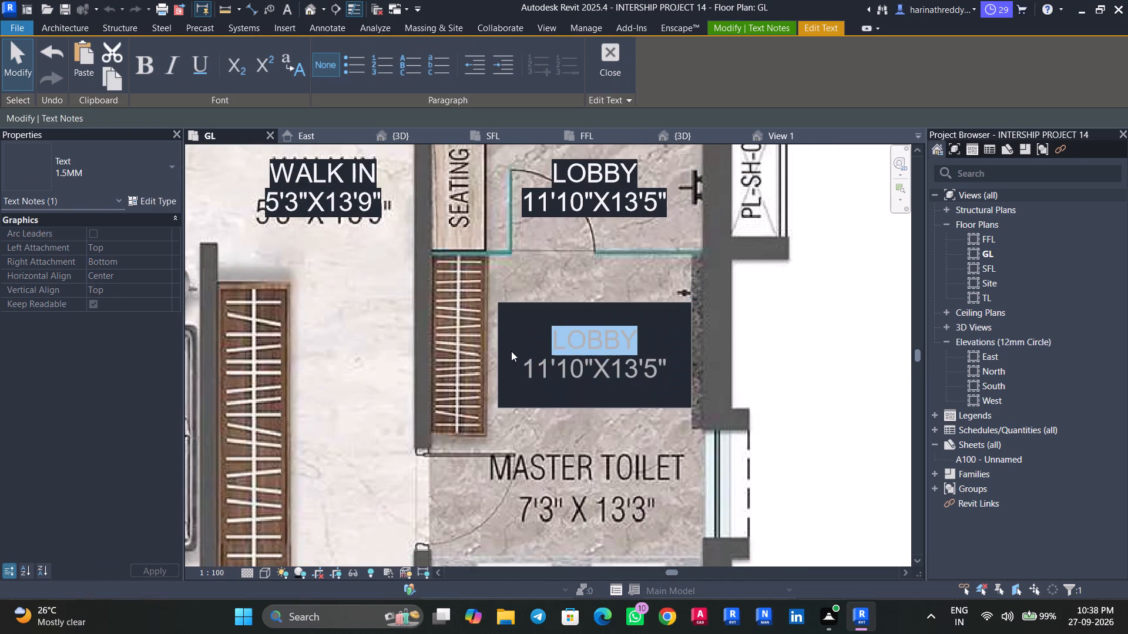
text(MASTER)
key(space)
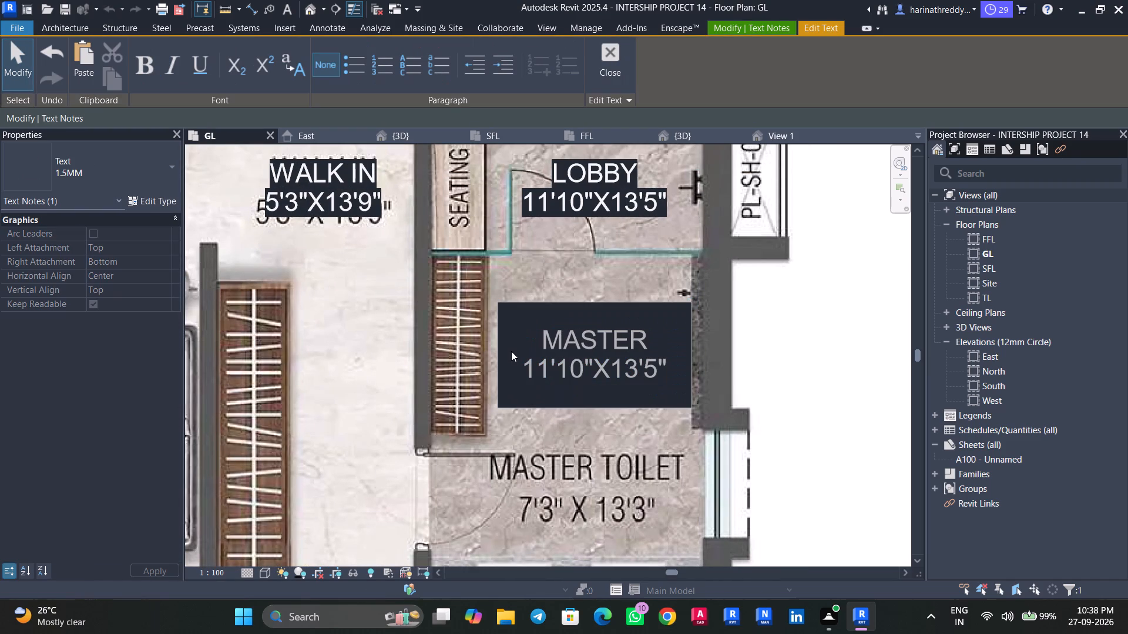
text(TOILET)
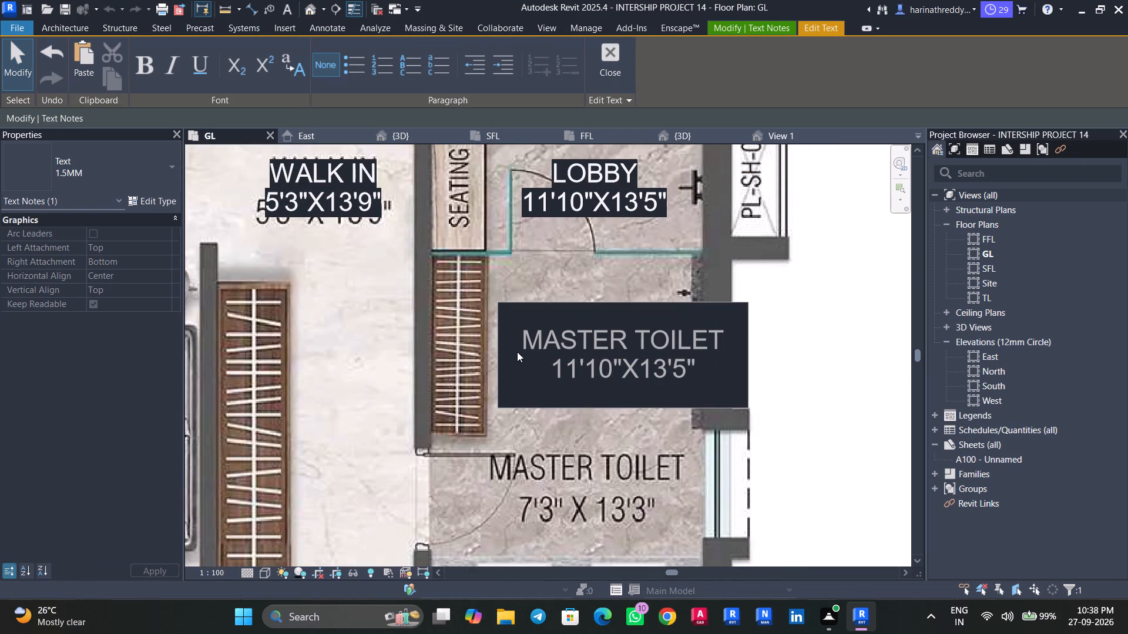
drag(700, 368, 511, 371)
text(7'3")
key(x)
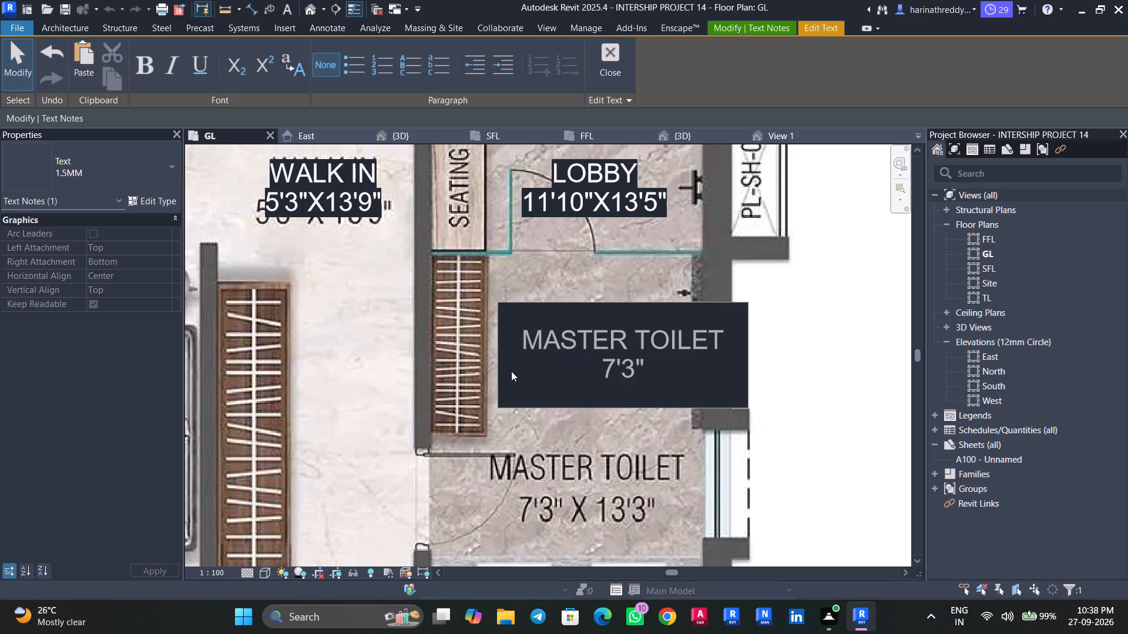
text(13')
text(3")
click(521, 454)
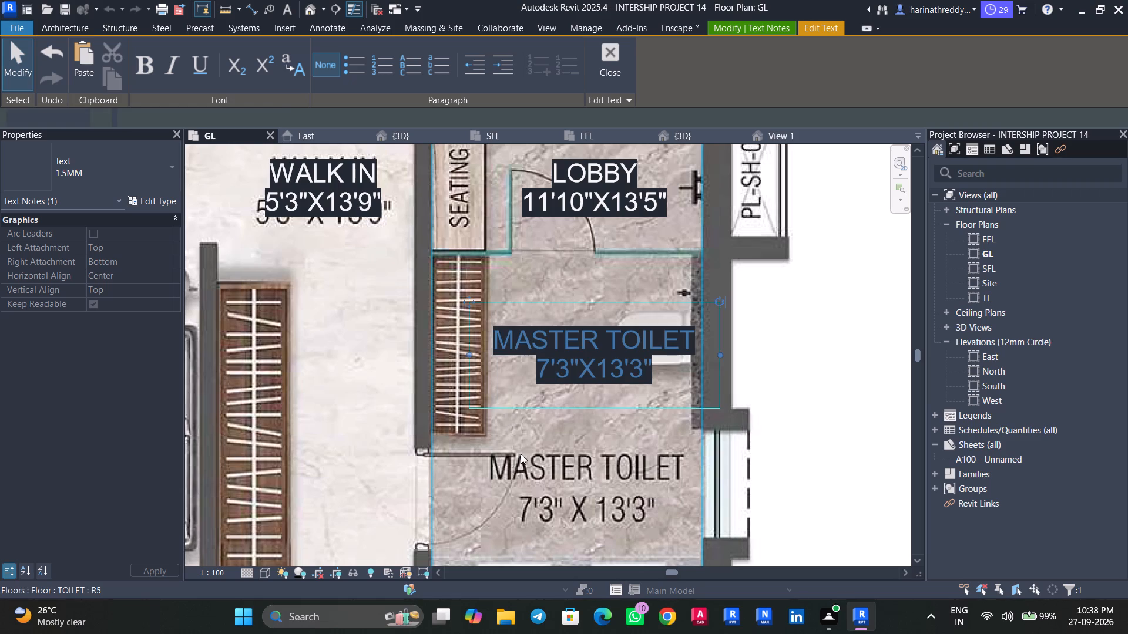
Move the MASTER TOILET label straight down over the printed room name.
drag(467, 302, 460, 430)
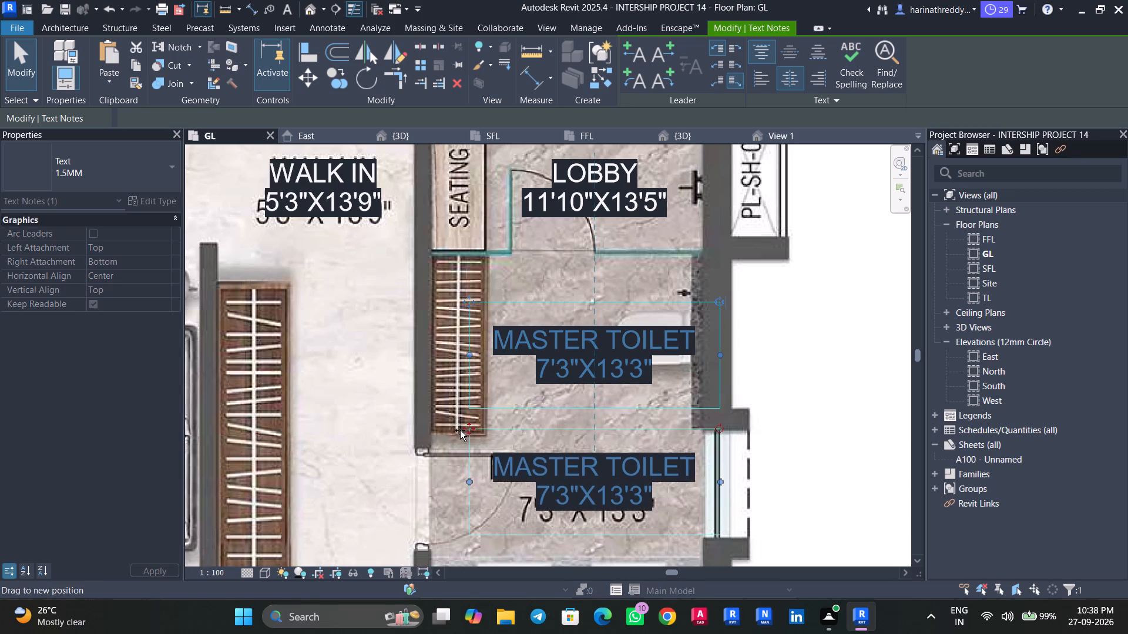
drag(460, 430, 466, 438)
key(Escape)
key(Escape)
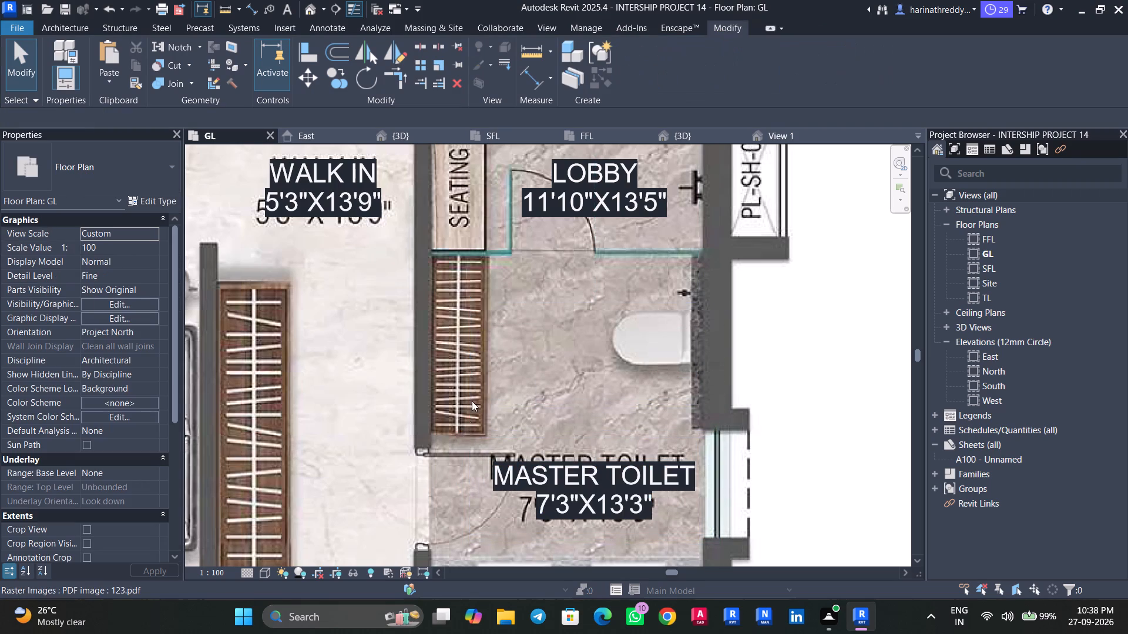
Move the LOBBY label in the master toilet's shower area slightly down and replace its text with SEATING.
scroll(476, 353, down, 3)
middle_drag(484, 362, 482, 459)
key(Tab)
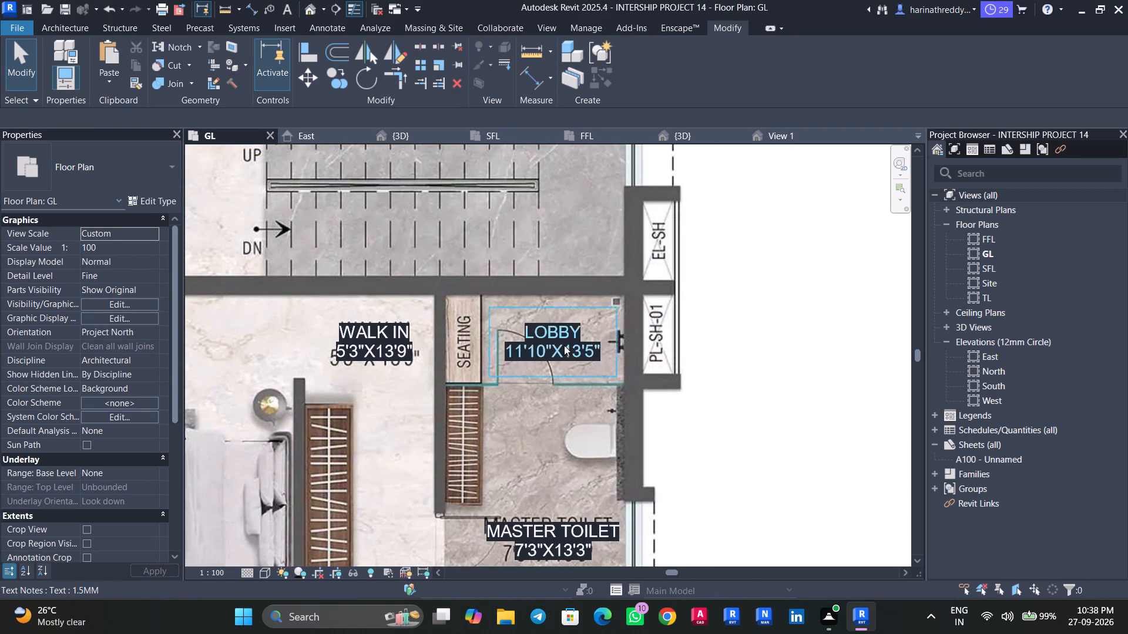
click(564, 345)
drag(489, 306, 496, 363)
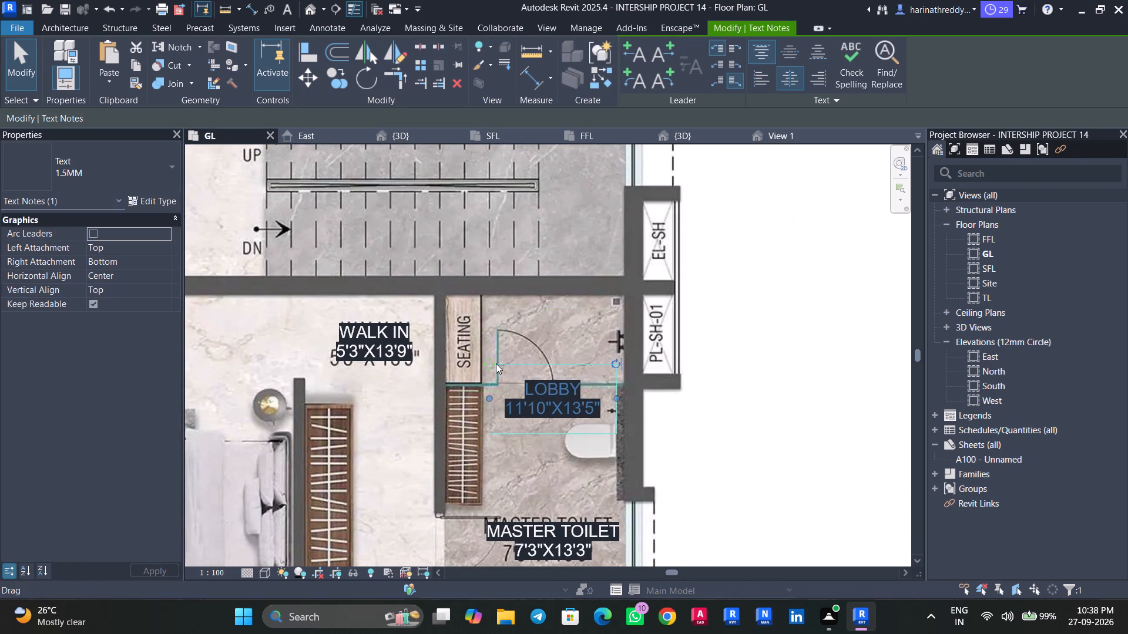
click(566, 390)
drag(605, 409, 514, 380)
text(SEA)
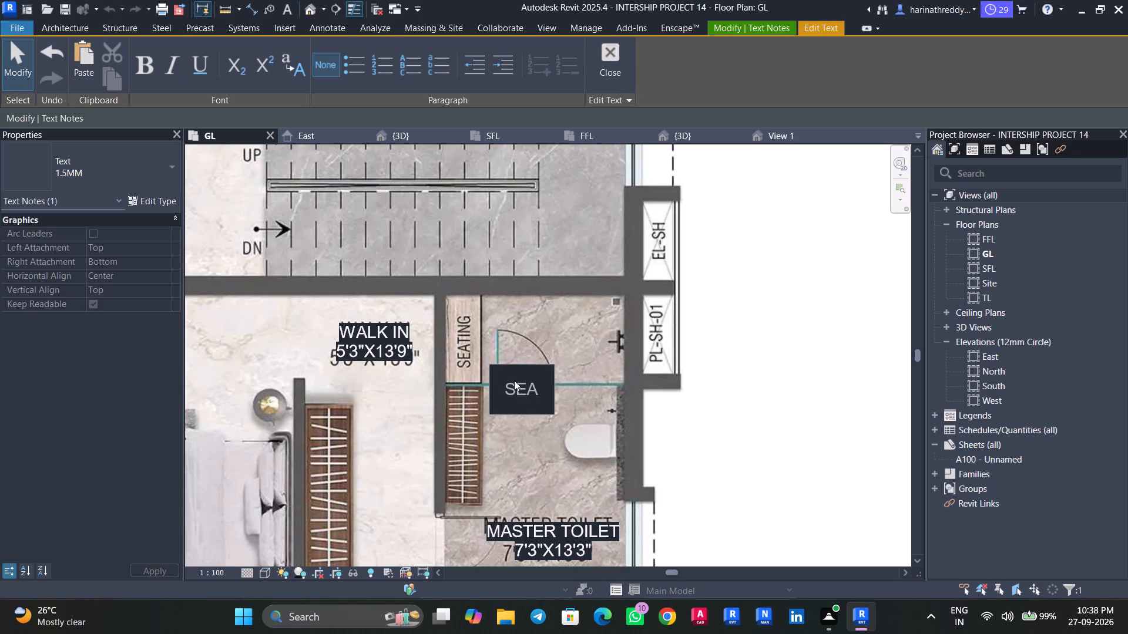
text(TING)
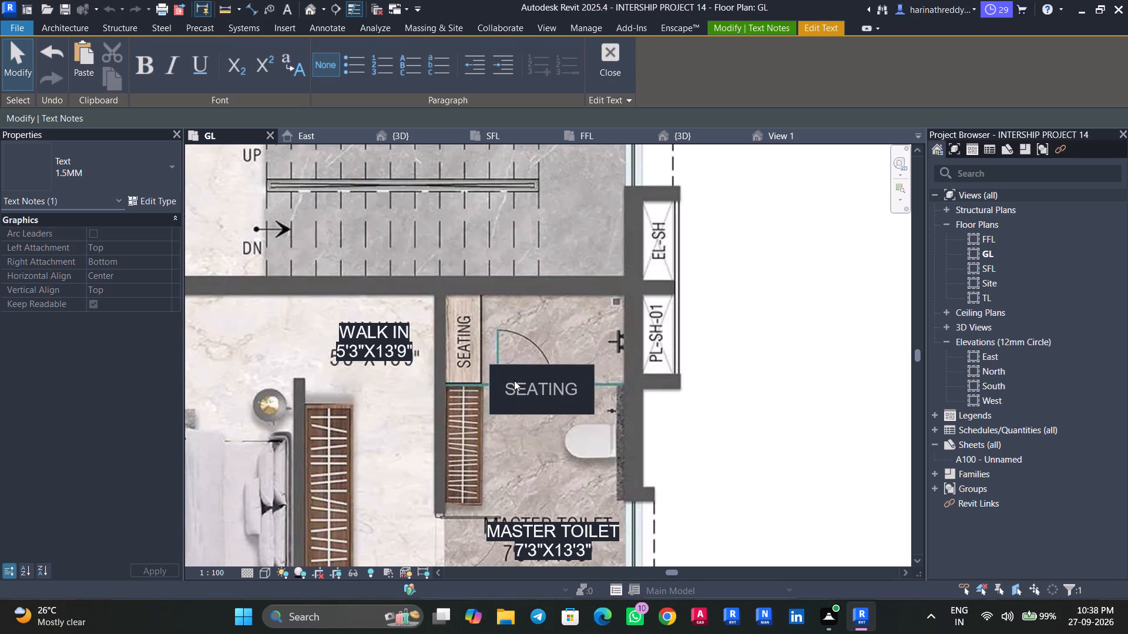
scroll(508, 424, up, 3)
click(513, 424)
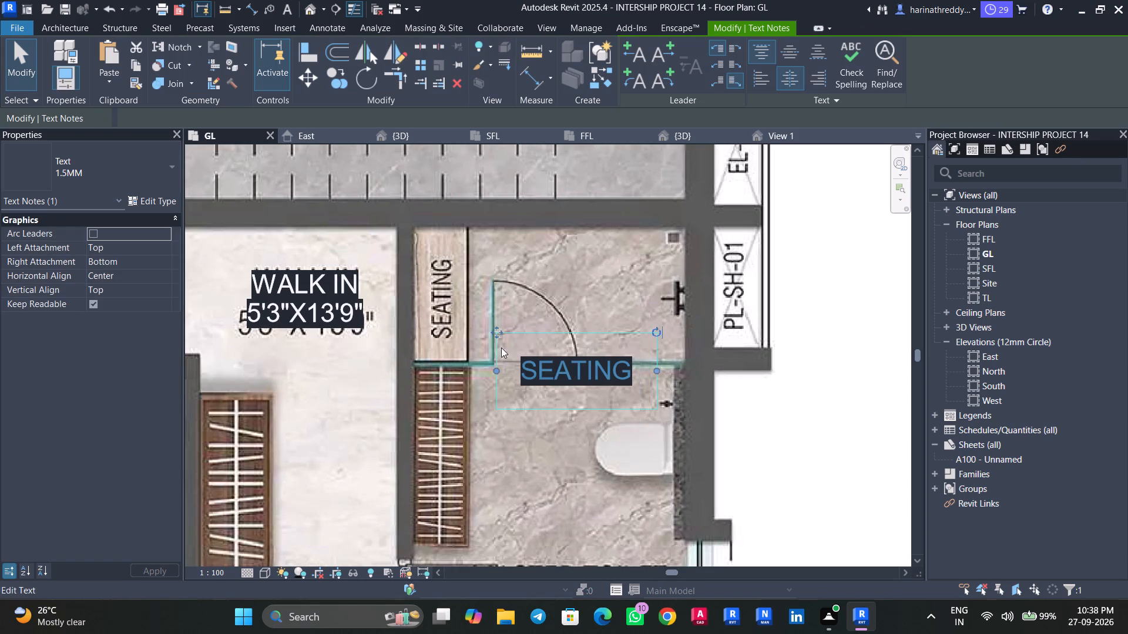
Rotate the SEATING label to vertical and place it over the printed seating name beside the shower.
drag(653, 326, 540, 291)
drag(537, 449, 398, 375)
scroll(474, 409, down, 4)
middle_drag(474, 409, 464, 444)
scroll(464, 444, down, 5)
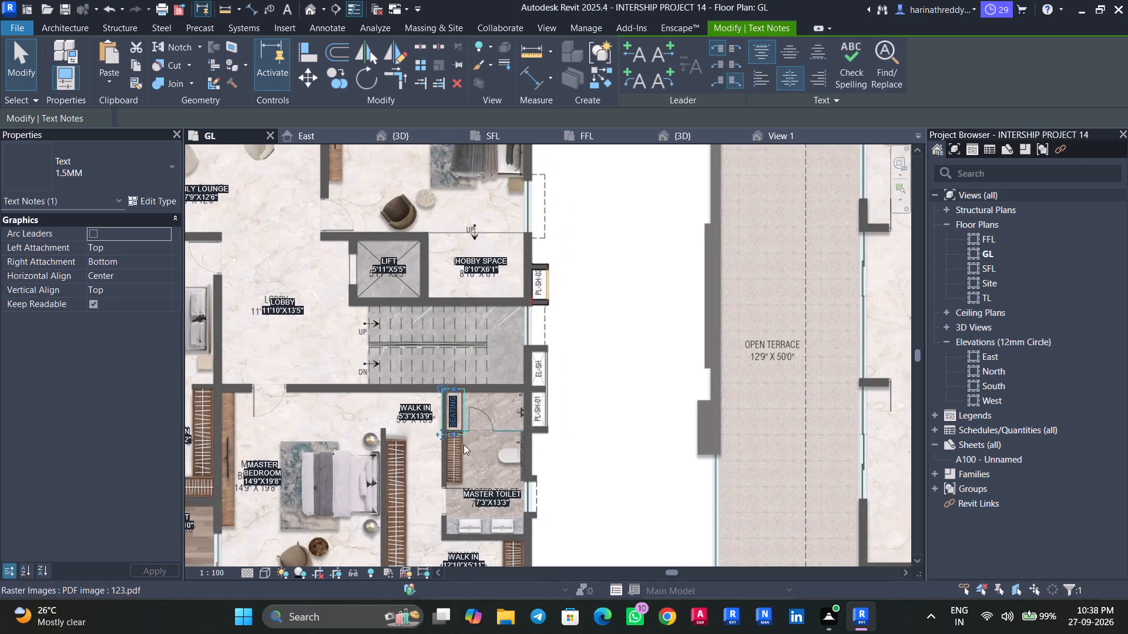
middle_click(464, 444)
scroll(464, 444, down, 3)
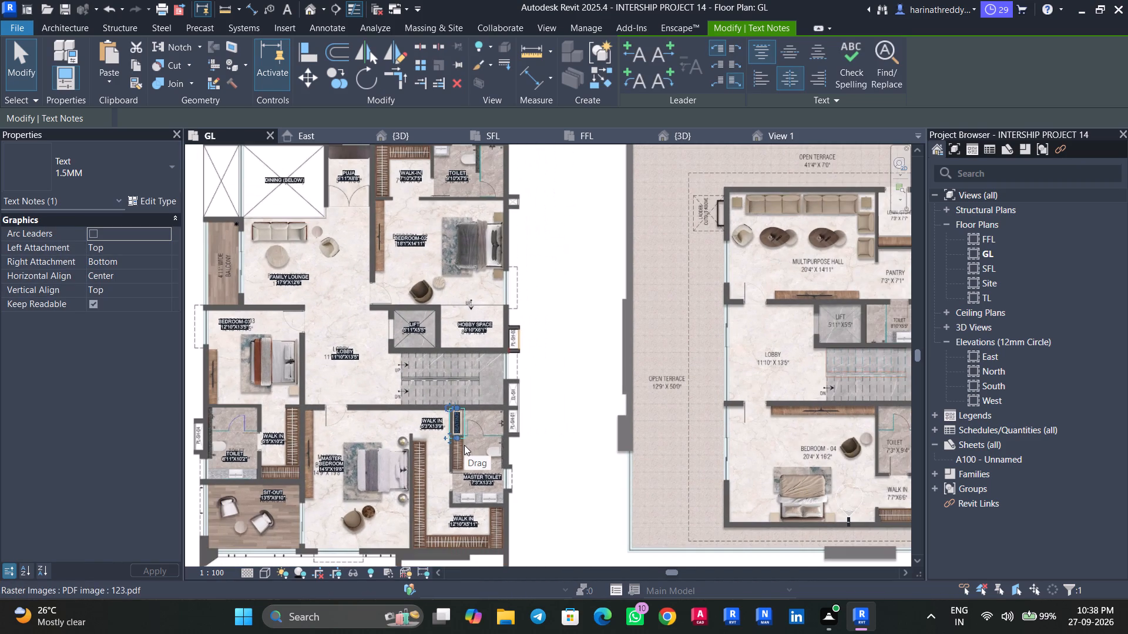
scroll(464, 445, down, 1)
scroll(464, 445, up, 1)
scroll(464, 445, down, 2)
middle_drag(464, 445, 493, 427)
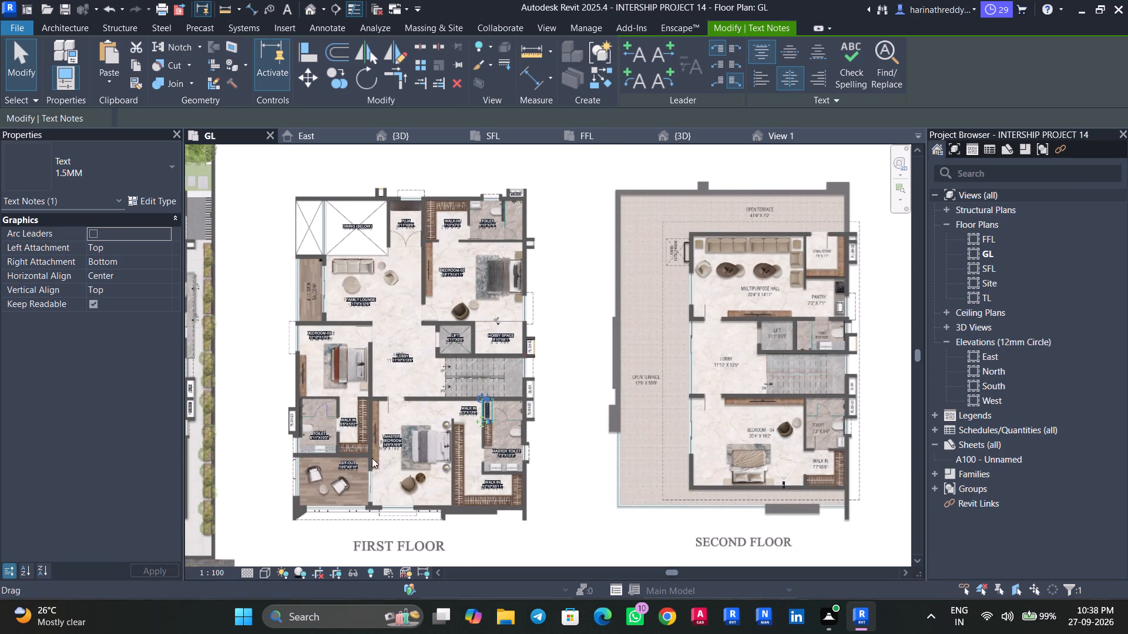
middle_drag(391, 383, 431, 484)
key(Escape)
key(Escape)
Copy the DINING (BELOW) label onto the balcony beside the family lounge.
scroll(386, 390, up, 2)
middle_drag(391, 361, 441, 403)
middle_drag(455, 408, 486, 414)
scroll(476, 388, up, 3)
middle_drag(482, 382, 540, 320)
scroll(535, 323, up, 4)
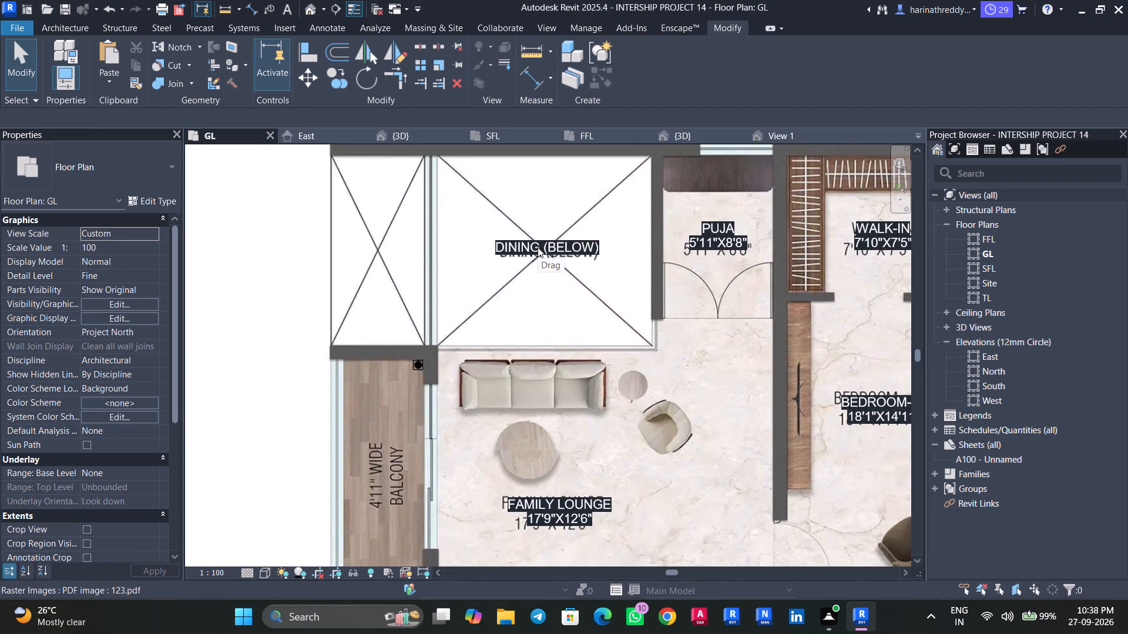
key(Tab)
click(538, 247)
key(Escape)
key(Escape)
click(519, 246)
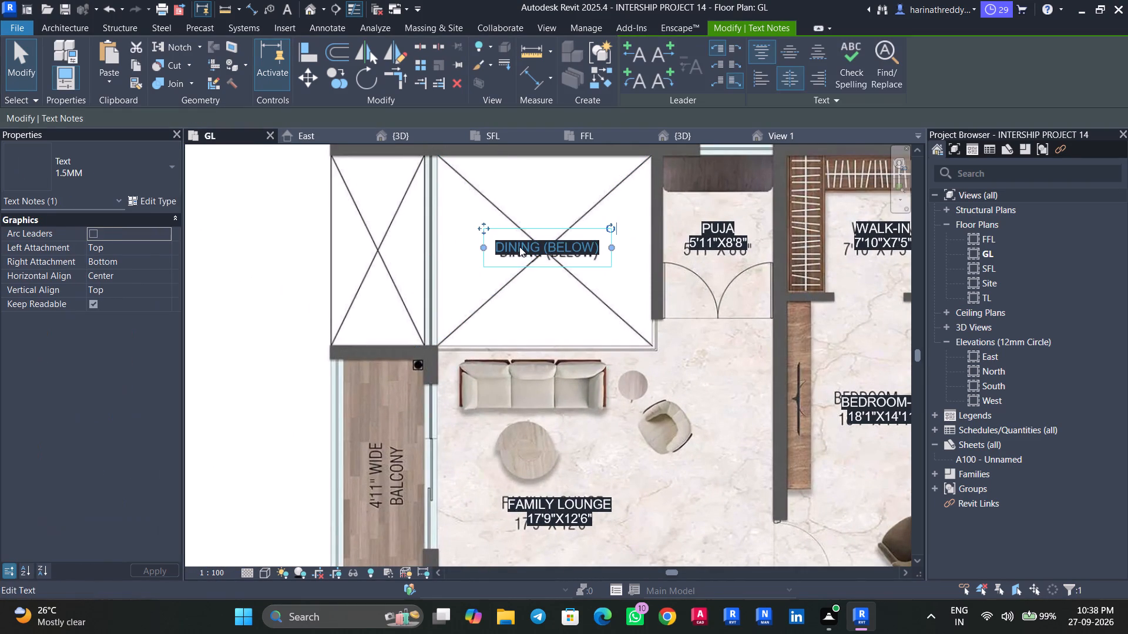
ctrl+drag(523, 244, 373, 396)
scroll(395, 426, up, 1)
middle_drag(412, 438, 505, 421)
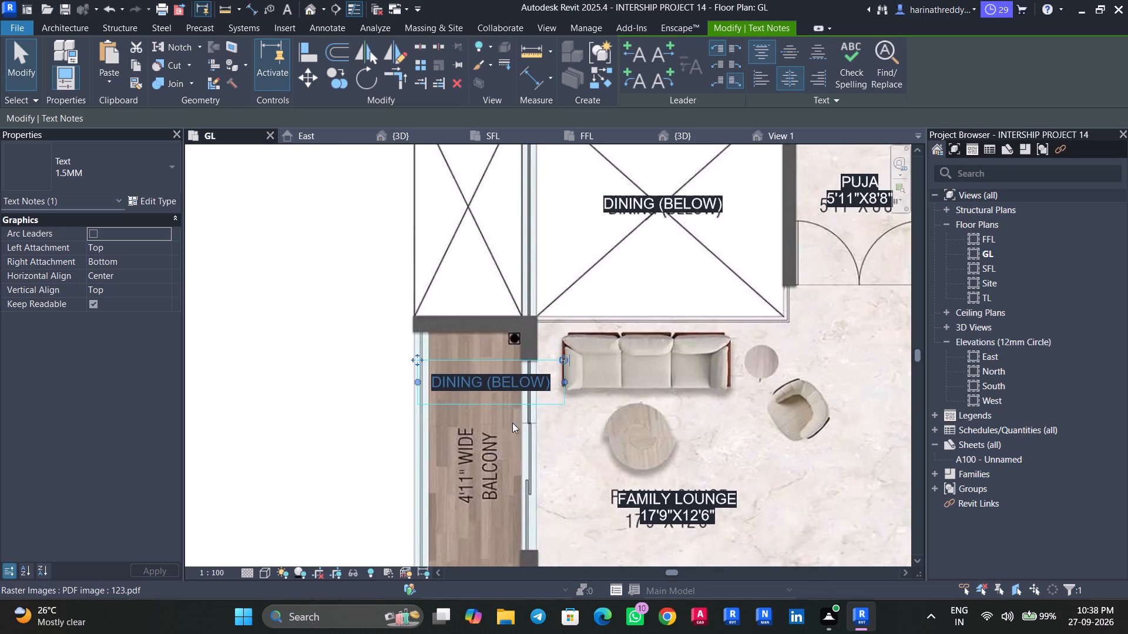
Change the copied label on the balcony to 4'11" WIDE BALCONY over two lines.
scroll(531, 451, up, 3)
middle_drag(534, 443, 619, 433)
click(637, 342)
drag(648, 343, 410, 347)
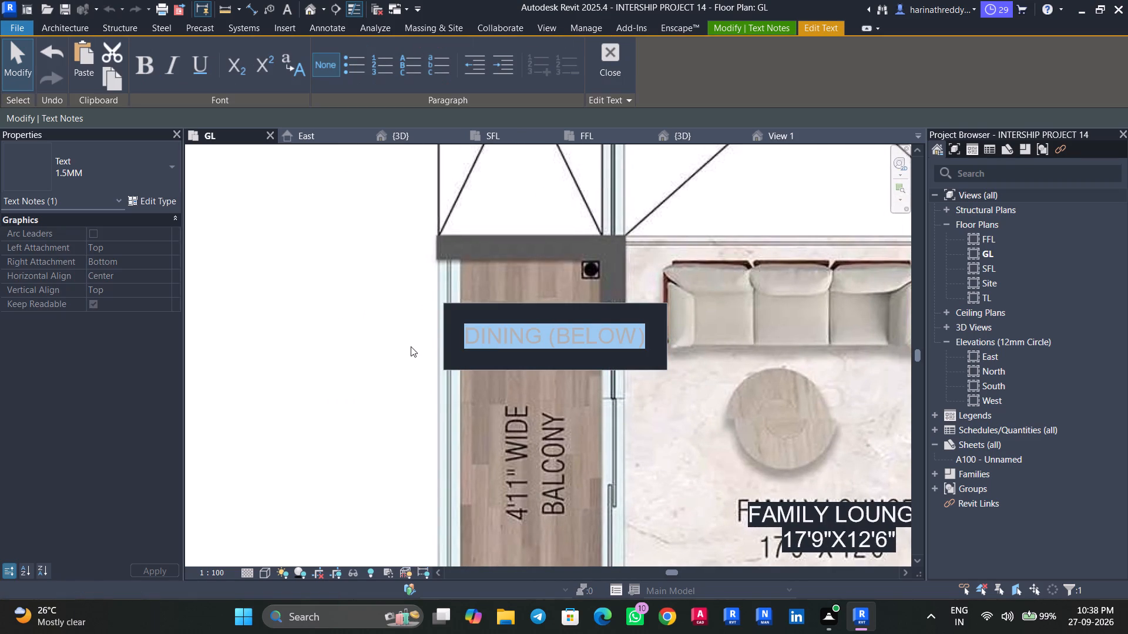
text(4')
key(1)
key(1)
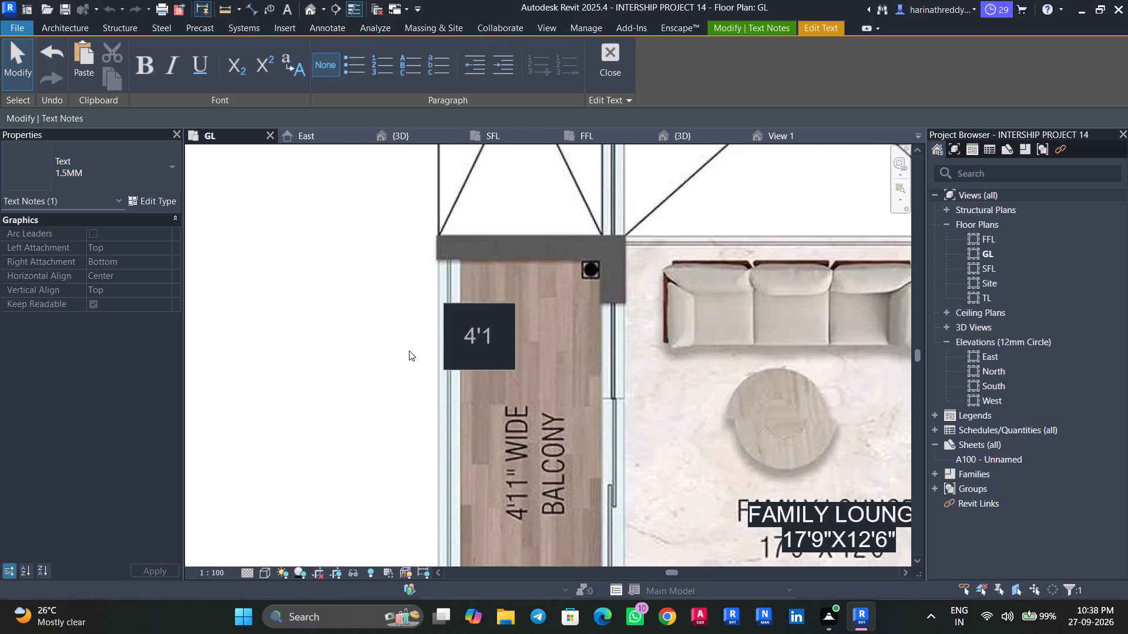
text(" WIDE)
key(Return)
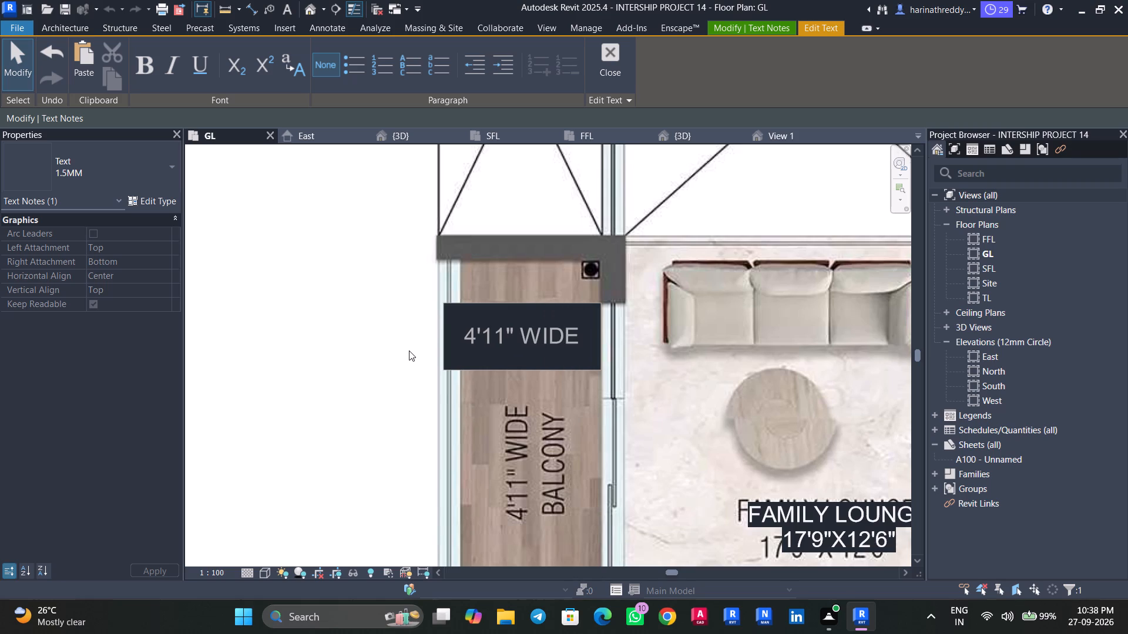
text(BALCONY)
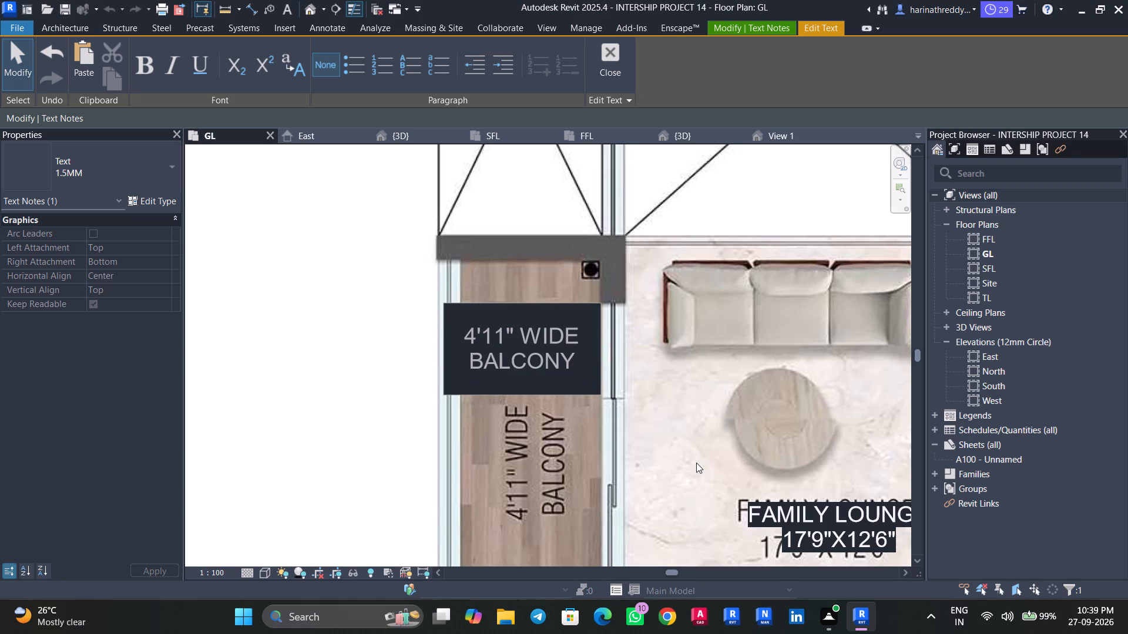
click(552, 465)
Rotate the 4'11" WIDE BALCONY label to vertical and move it over the printed balcony name.
drag(632, 306, 632, 305)
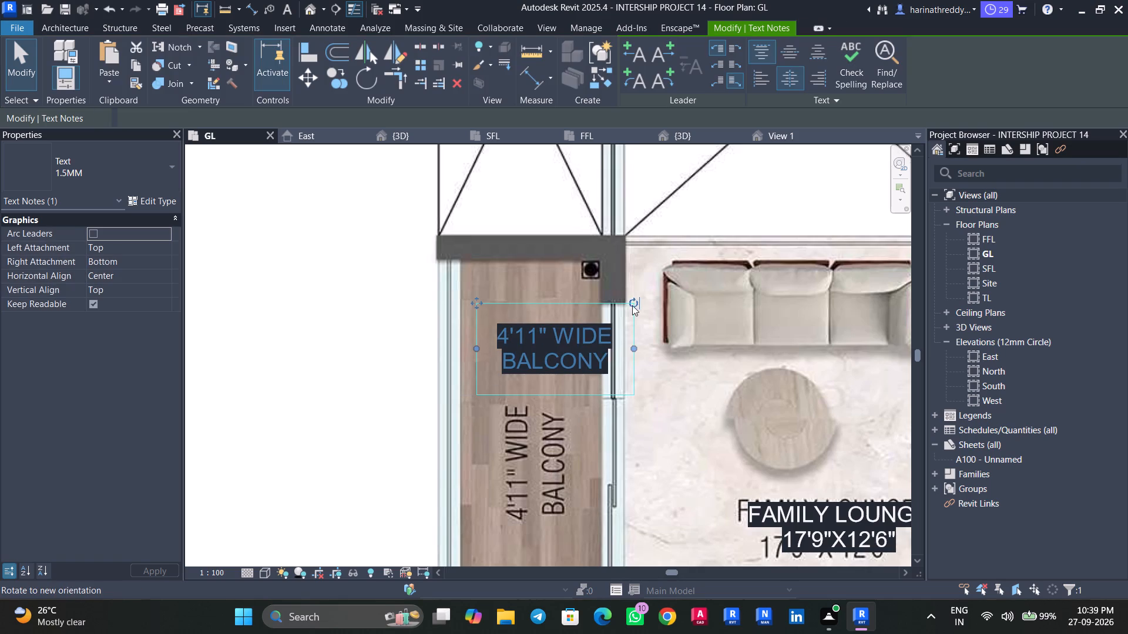
drag(632, 305, 517, 290)
scroll(547, 447, down, 2)
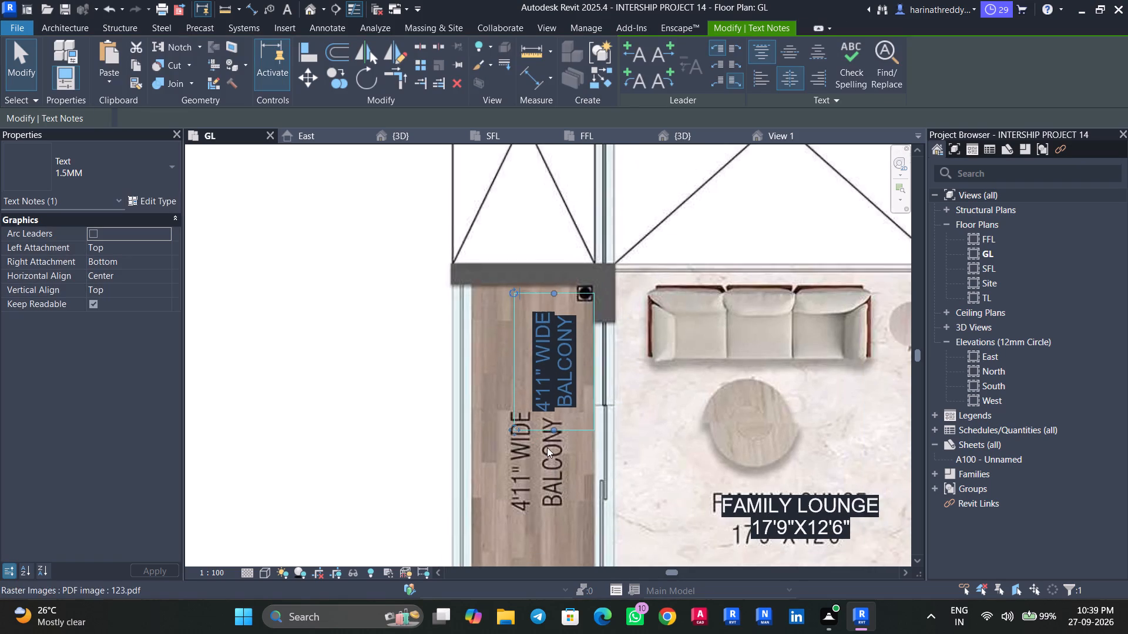
middle_drag(568, 357, 573, 334)
drag(524, 411, 503, 497)
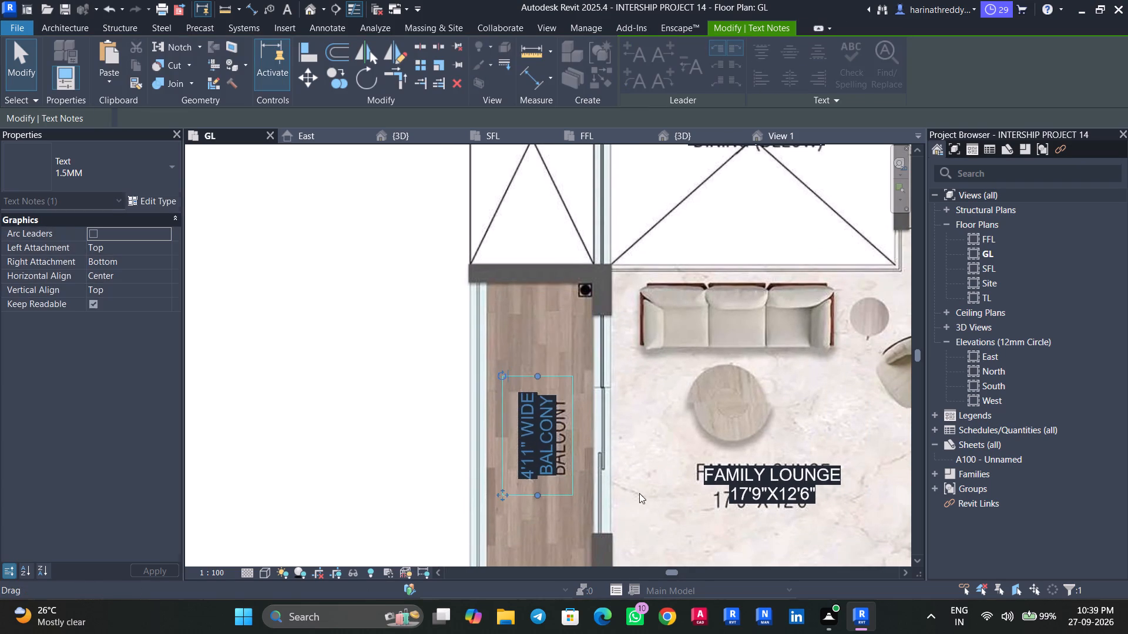
middle_drag(701, 483, 531, 394)
key(Escape)
key(Escape)
key(Escape)
Look over the first-floor labels and the overall sheet with the ground, first and second floor plans.
scroll(596, 416, down, 6)
middle_drag(687, 392, 600, 419)
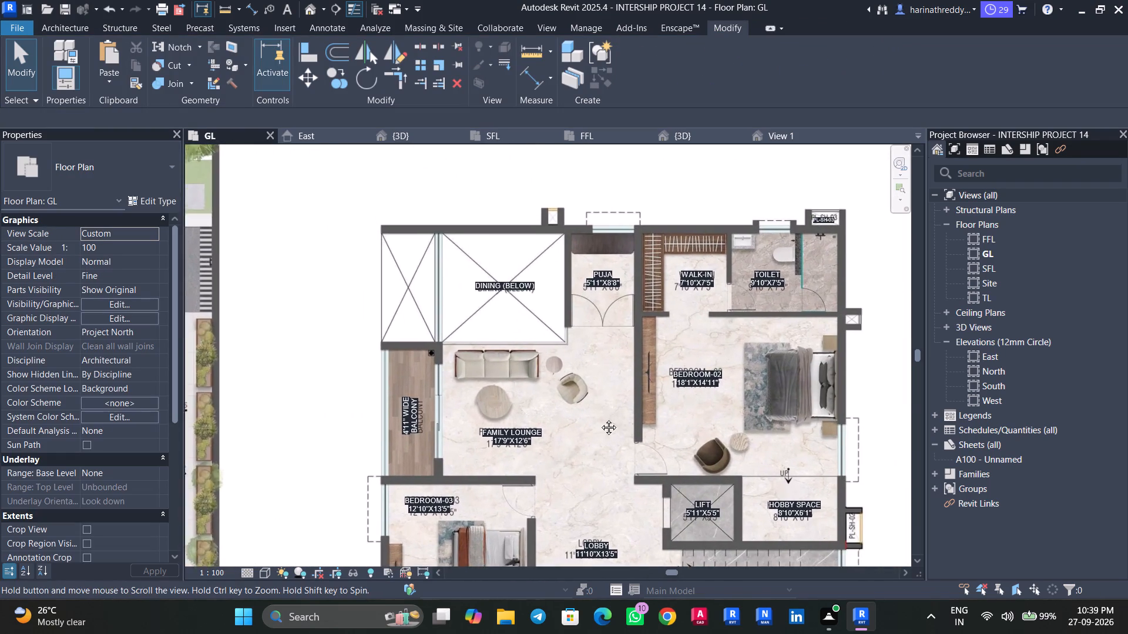
middle_drag(600, 419, 576, 376)
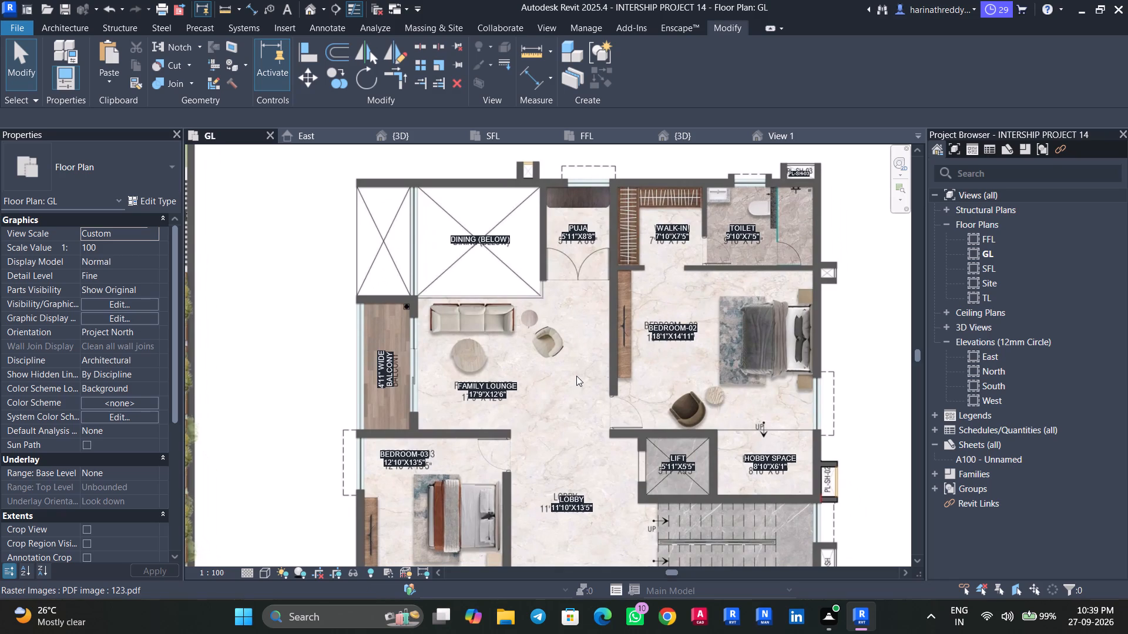
scroll(594, 394, down, 6)
middle_drag(597, 408, 538, 364)
scroll(669, 433, up, 3)
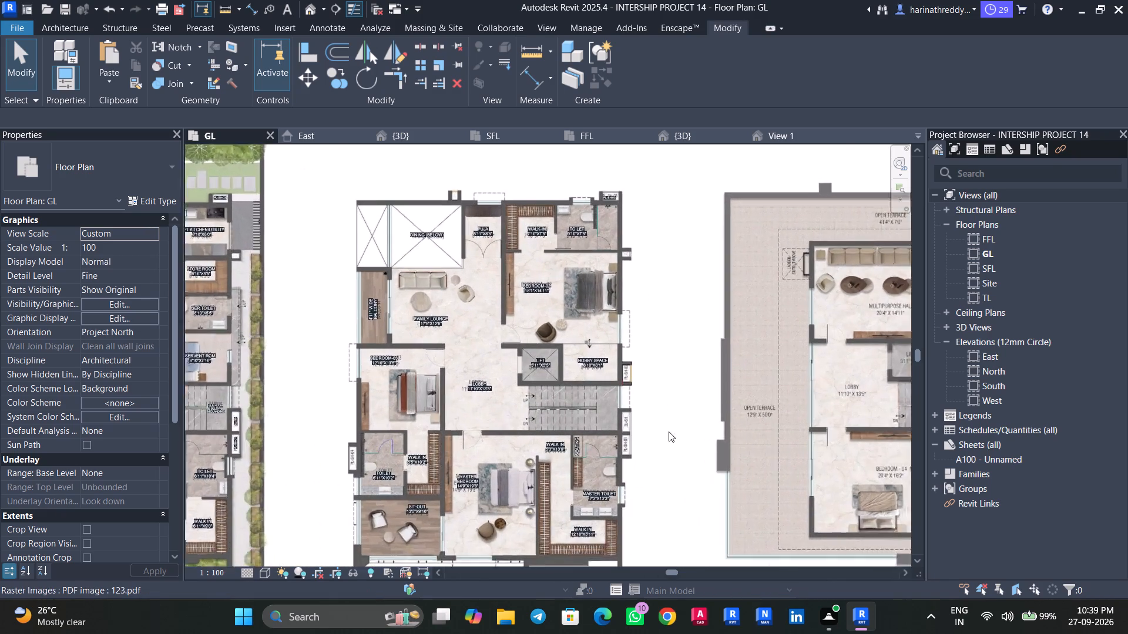
middle_drag(707, 437, 620, 359)
scroll(666, 426, down, 7)
middle_drag(570, 409, 568, 408)
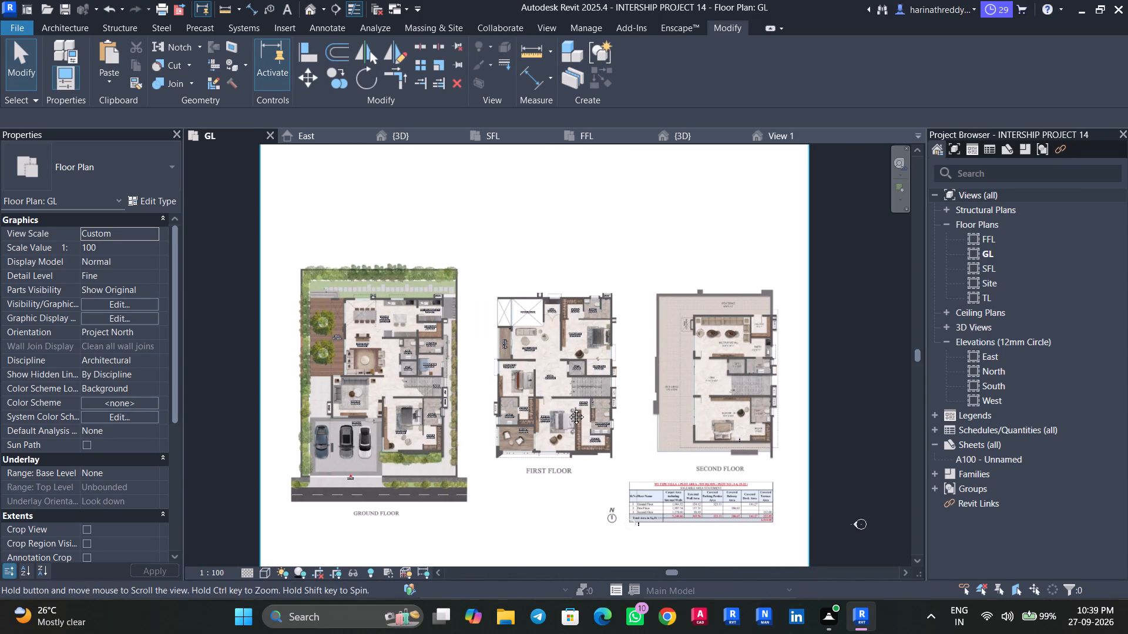
Copy the ground-floor PL-SH-01 label to the matching plumbing shaft beside the first-floor master toilet.
middle_drag(568, 408, 510, 433)
scroll(570, 421, up, 8)
middle_drag(448, 446, 752, 420)
scroll(435, 418, up, 4)
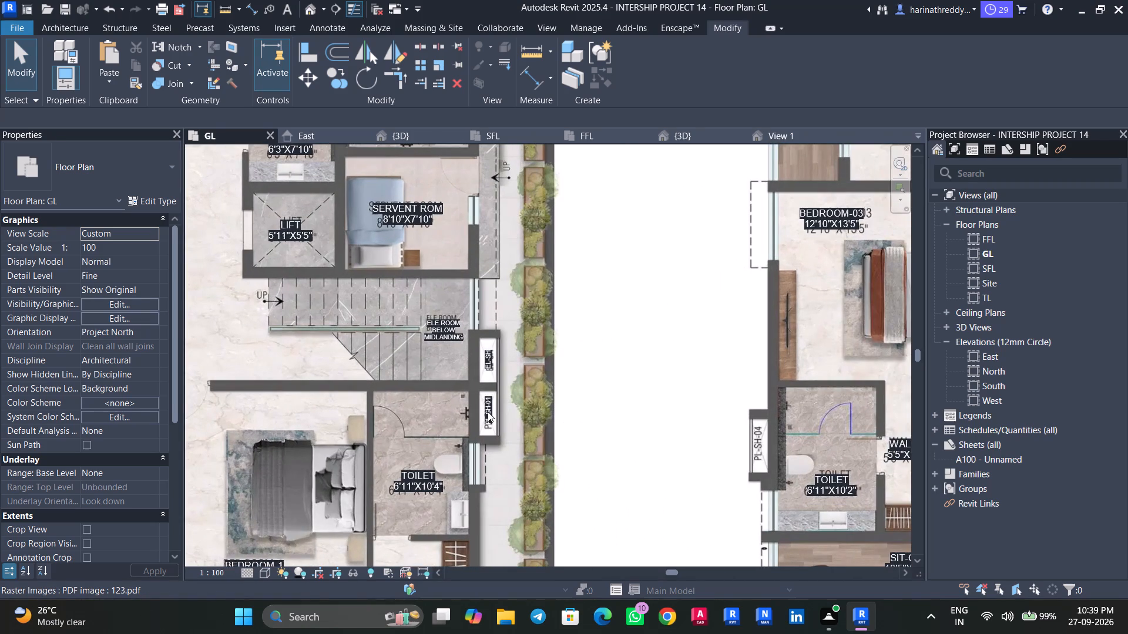
key(Escape)
key(Escape)
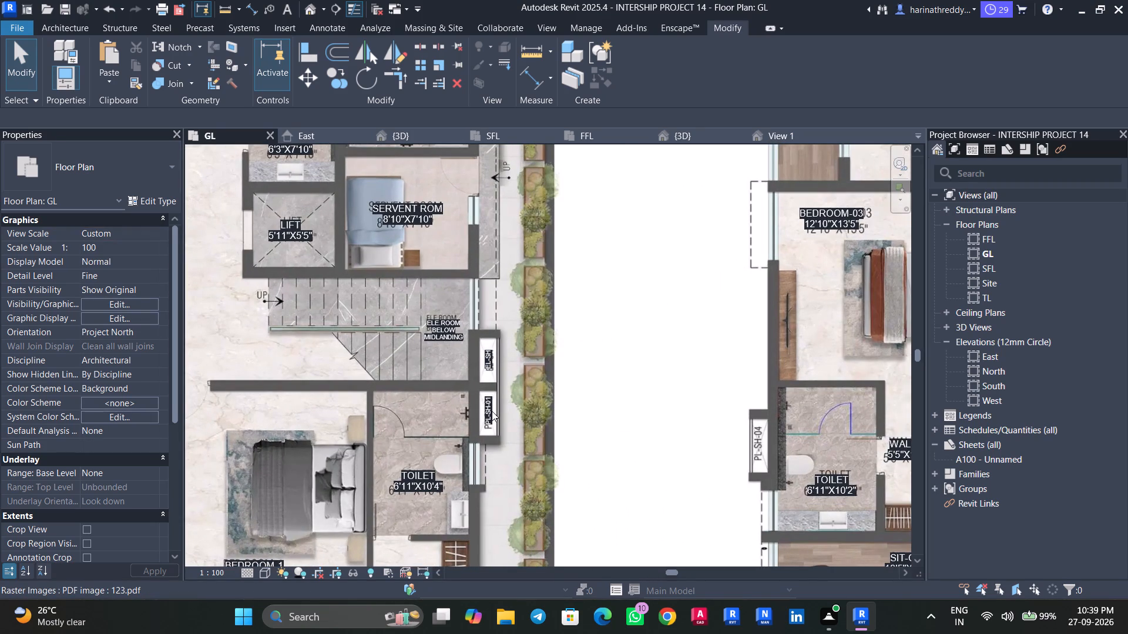
key(Escape)
key(Escape)
scroll(488, 411, up, 3)
key(Tab)
click(488, 411)
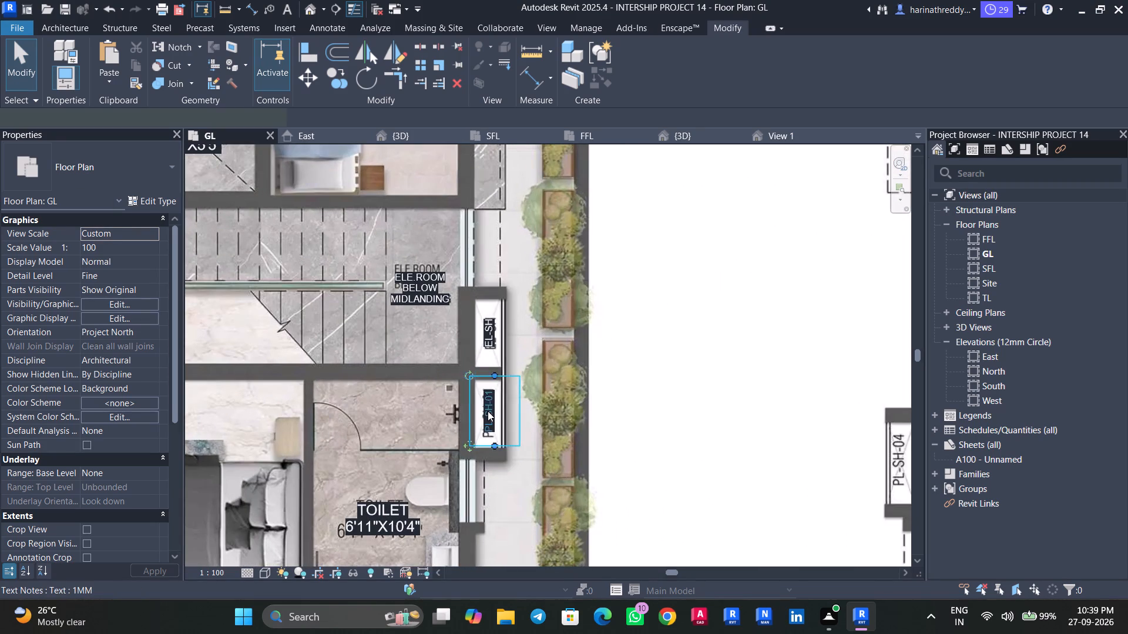
scroll(488, 411, down, 9)
middle_drag(488, 411, 384, 431)
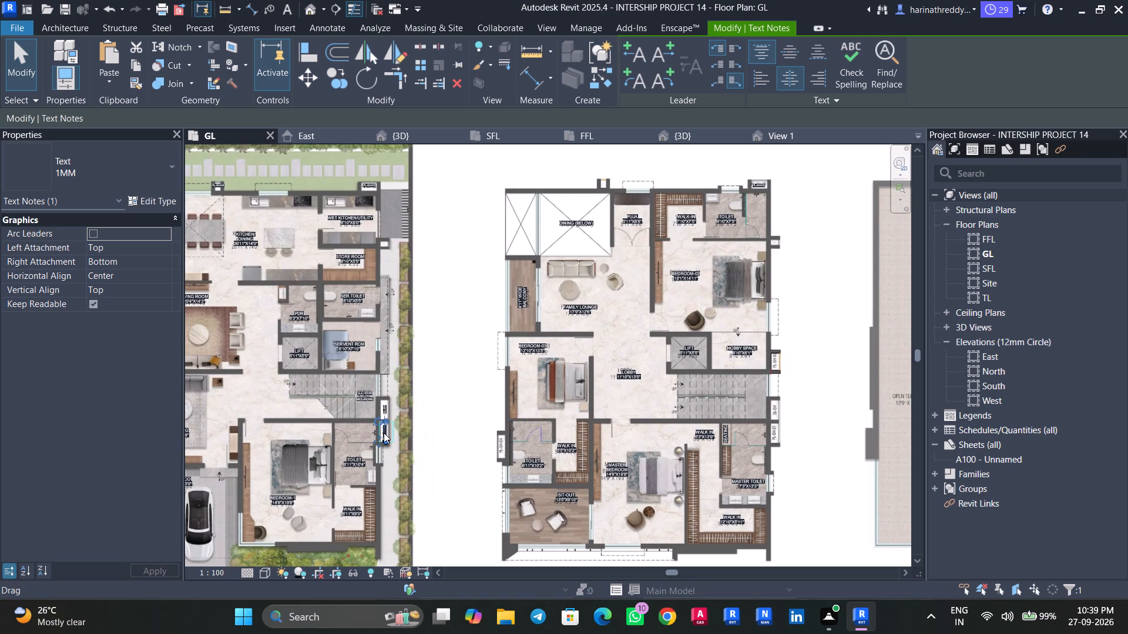
ctrl+drag(385, 432, 775, 435)
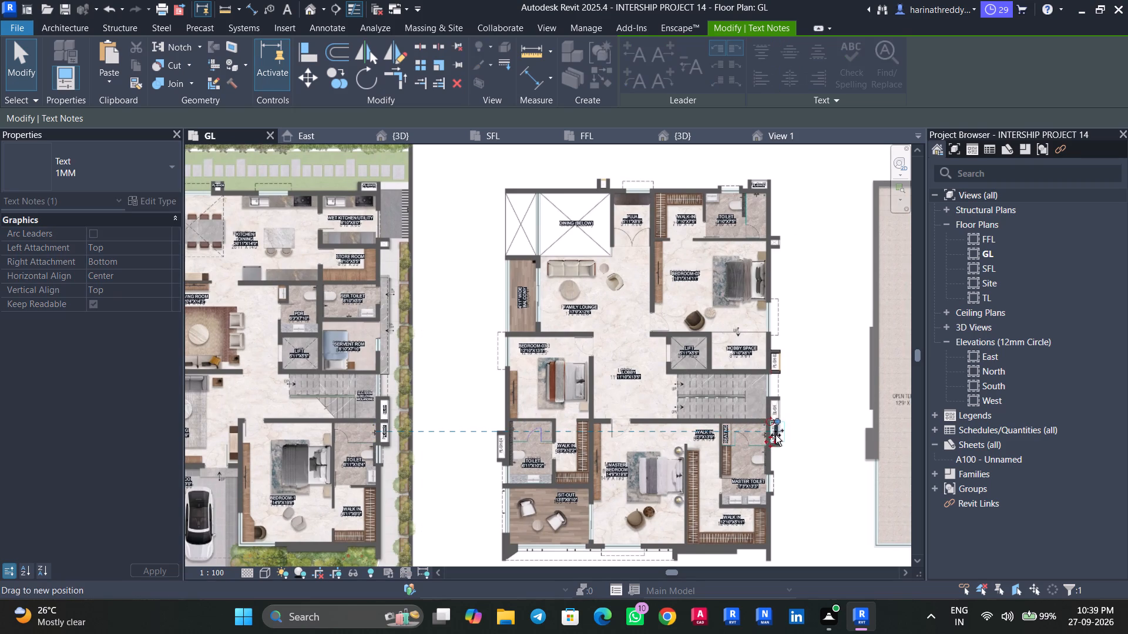
ctrl+drag(775, 435, 775, 435)
Align the copied PL-SH-01 label over the shaft name printed beside the first-floor master toilet.
scroll(773, 435, up, 12)
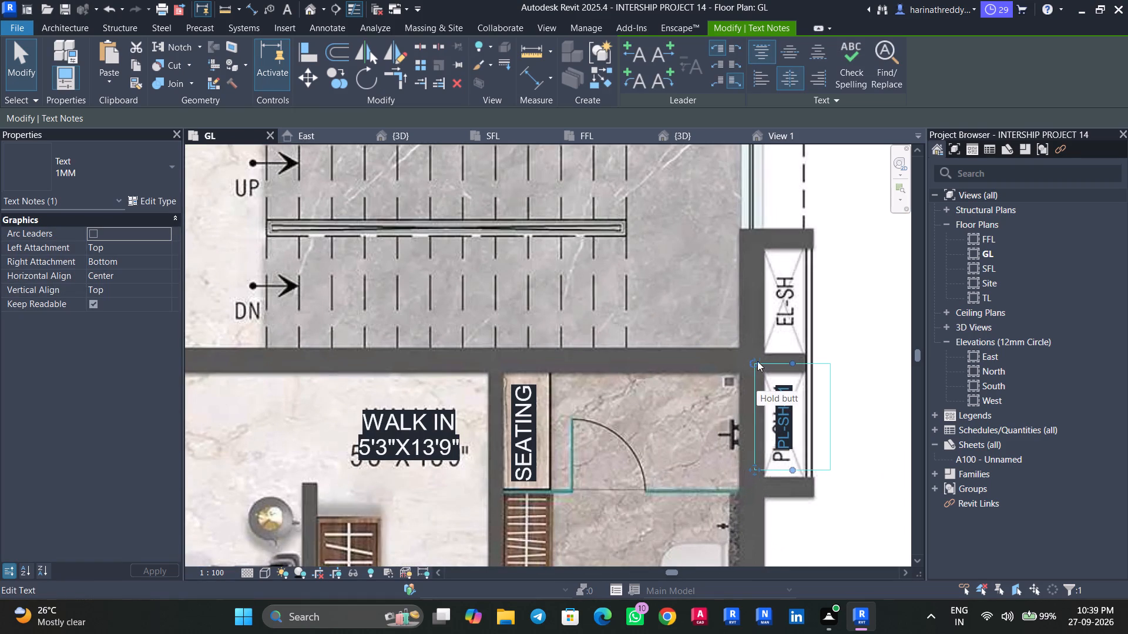
drag(756, 469, 753, 511)
drag(750, 512, 748, 479)
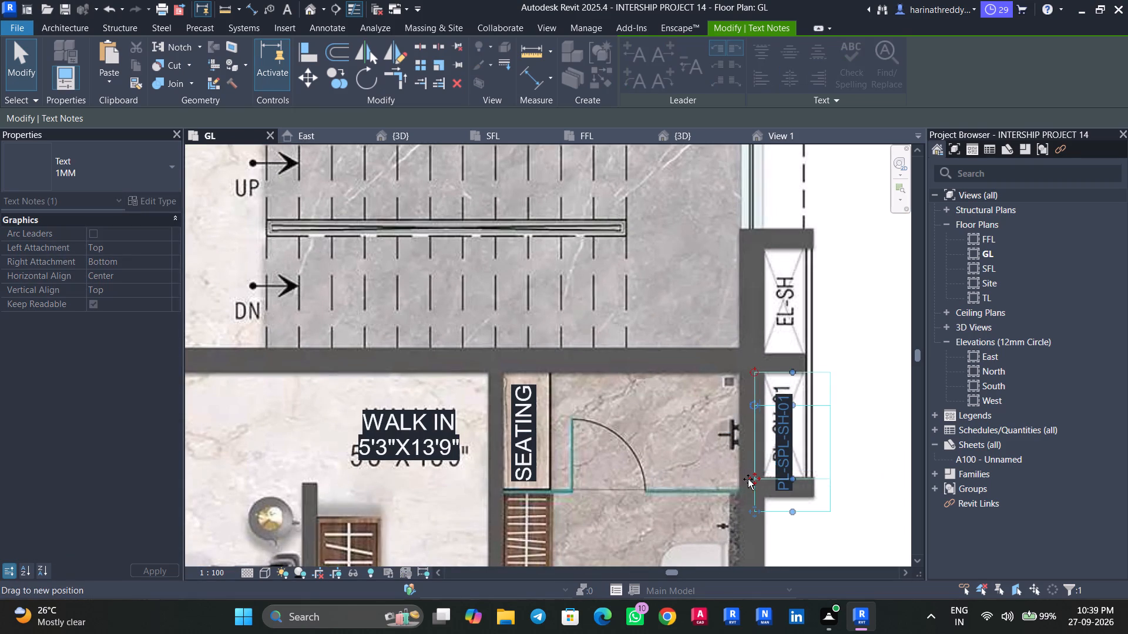
drag(748, 479, 747, 473)
scroll(710, 471, down, 11)
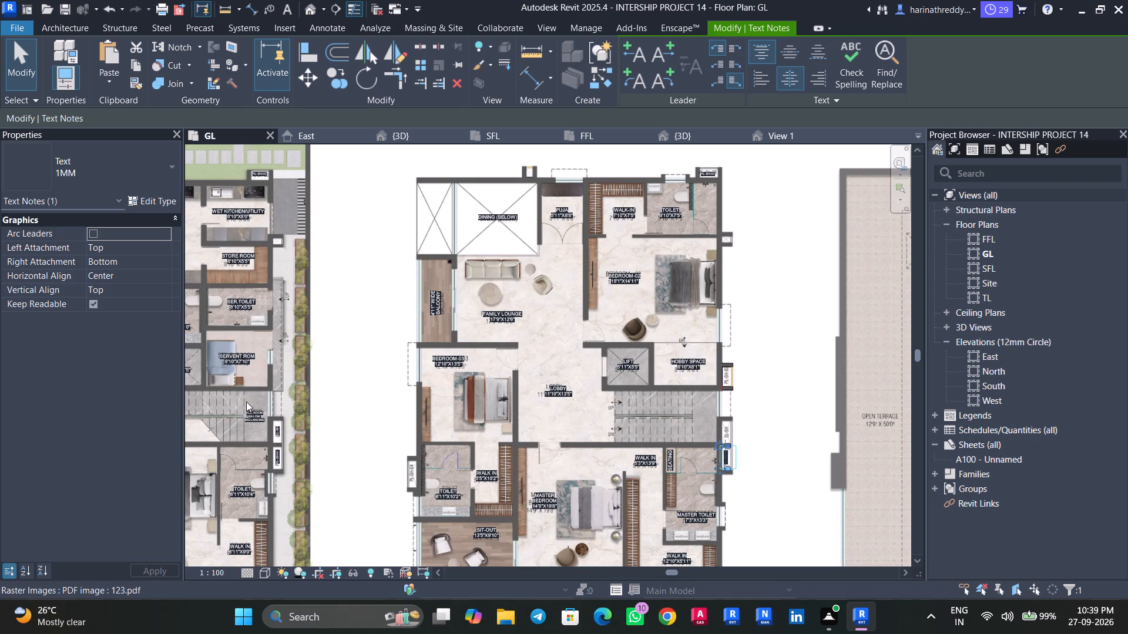
key(Escape)
key(Escape)
key(Escape)
Copy the ground-floor EL-SH label onto the printed electrical shaft name beside the first-floor staircase.
key(Tab)
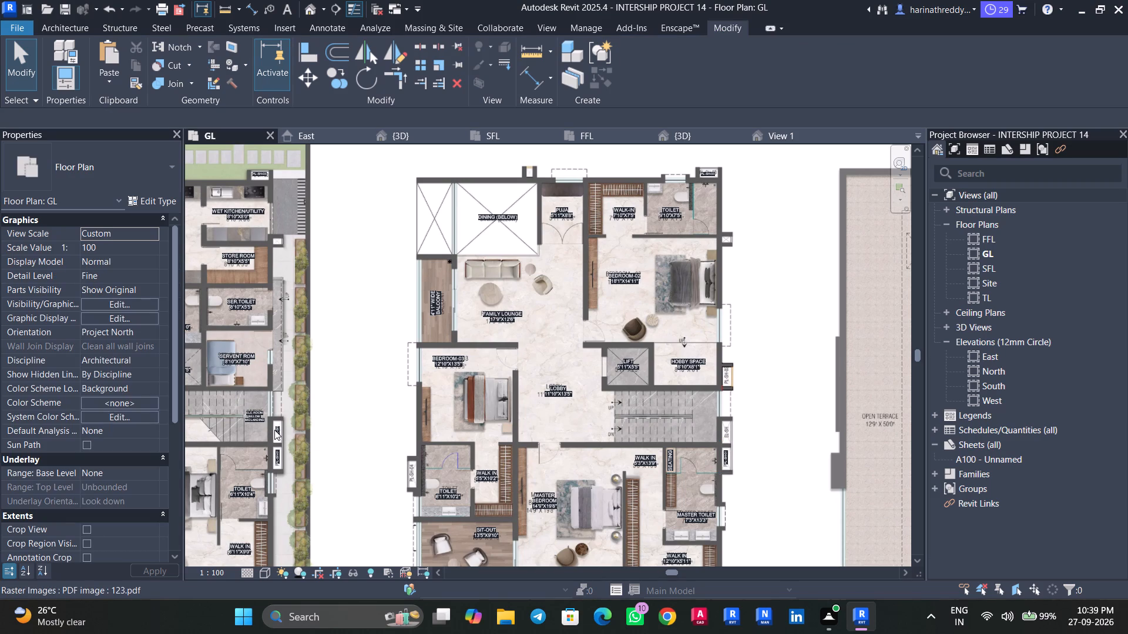
key(Tab)
key(Tab)
key(Tab)
click(276, 431)
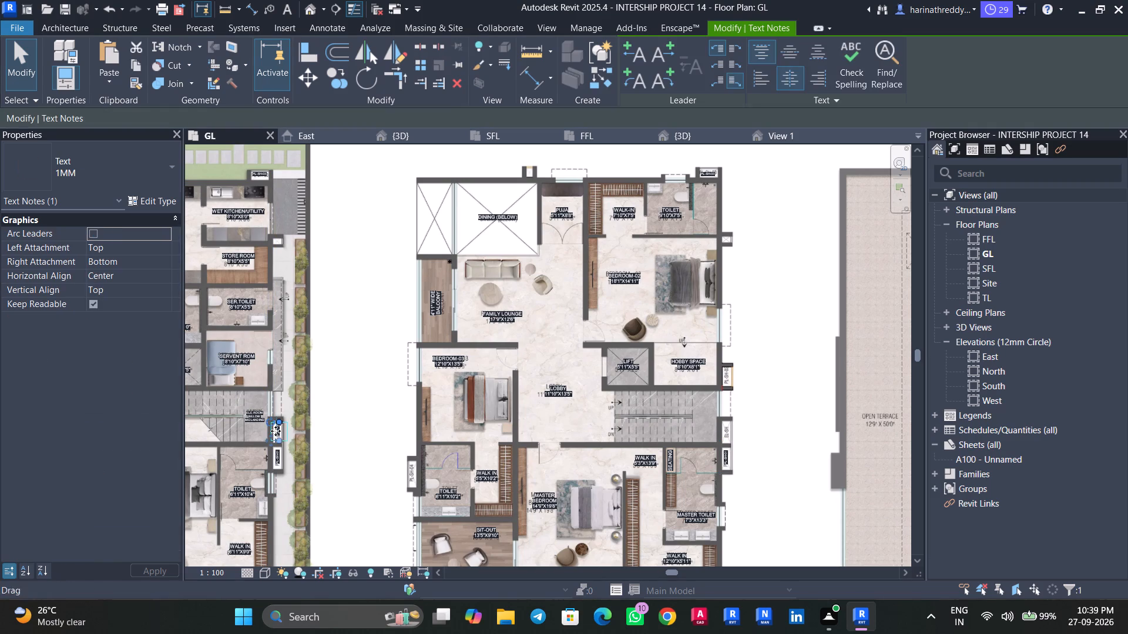
ctrl+drag(276, 431, 728, 433)
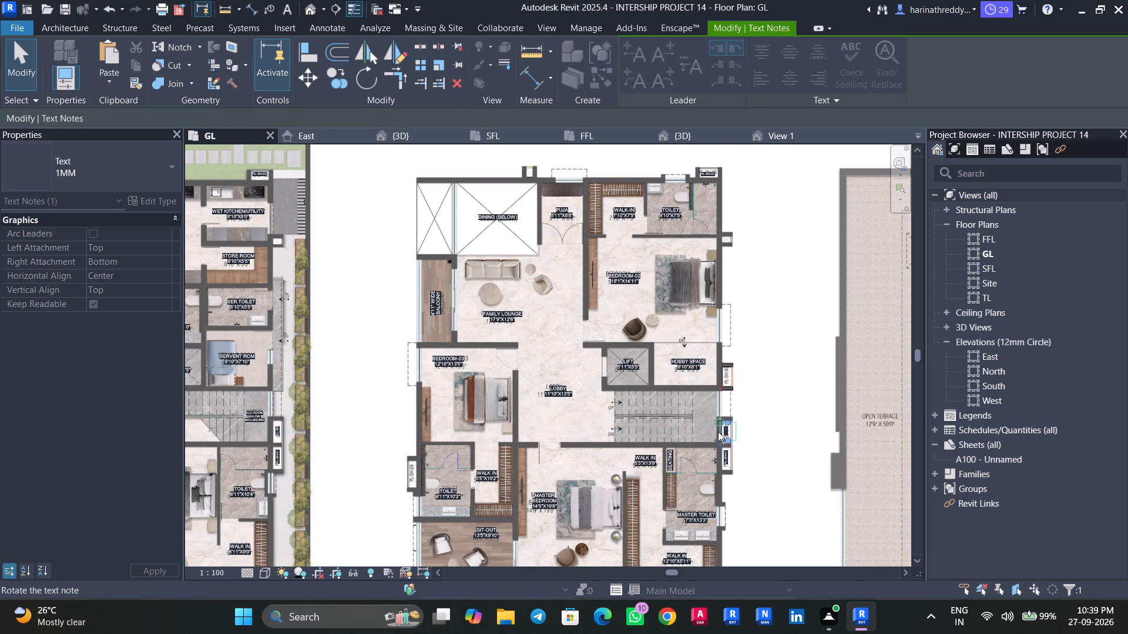
scroll(718, 431, up, 10)
middle_drag(699, 423, 438, 497)
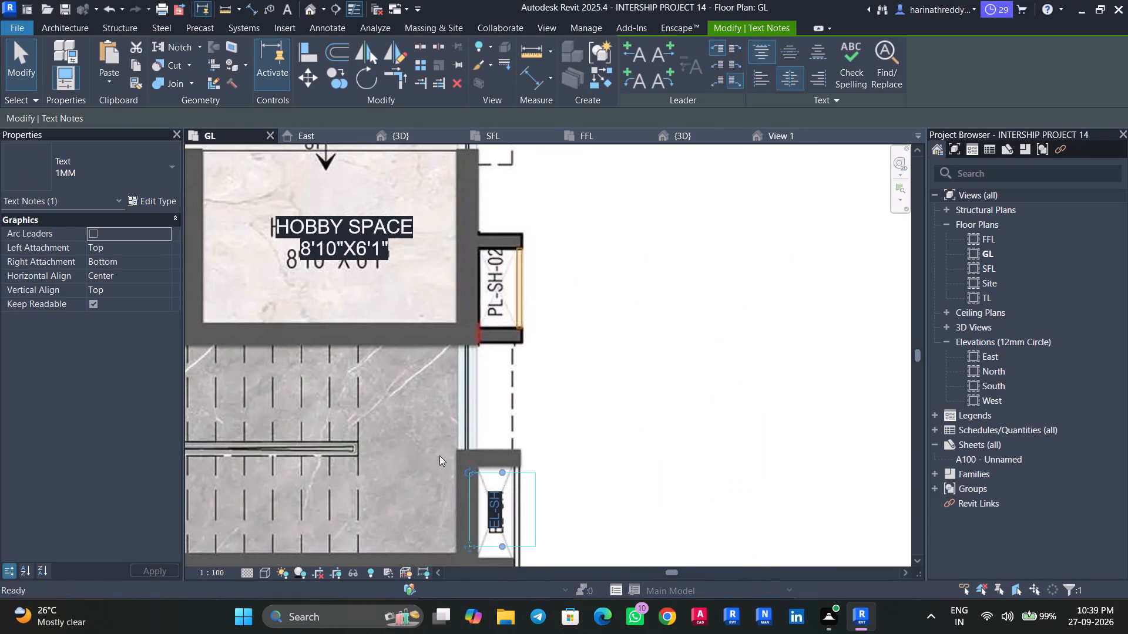
key(Escape)
key(Escape)
Copy the first-floor PL-SH-01 label up to the plumbing shaft beside the hobby space.
scroll(439, 456, down, 16)
middle_drag(404, 455, 532, 459)
scroll(360, 414, up, 4)
scroll(360, 414, down, 1)
scroll(360, 414, up, 2)
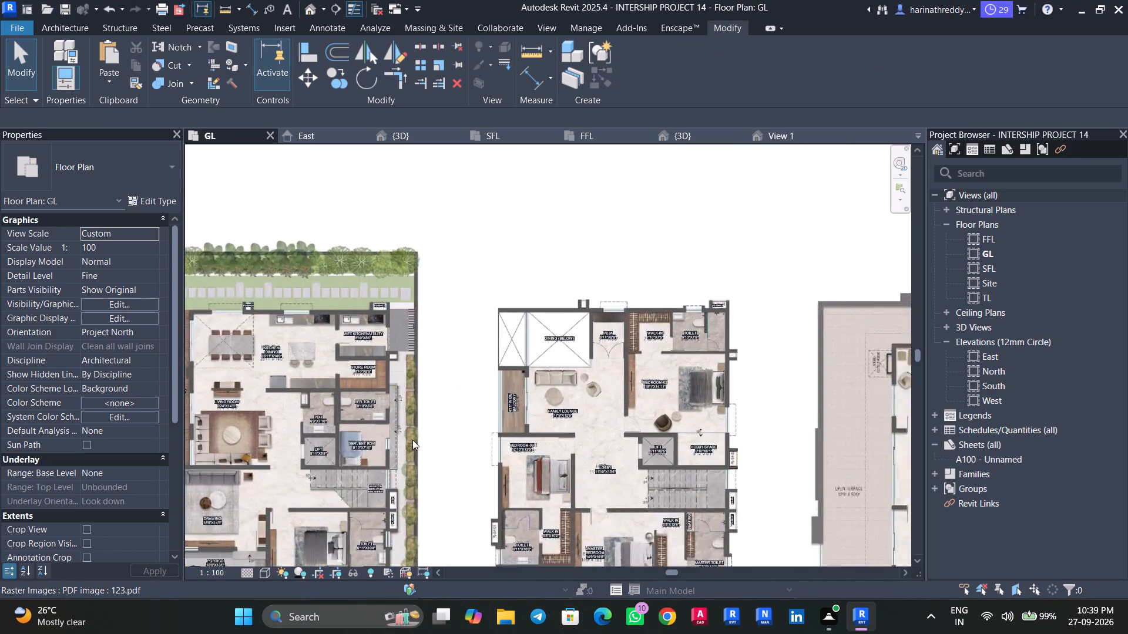
scroll(412, 440, up, 2)
middle_drag(383, 466, 349, 380)
middle_drag(397, 417, 243, 448)
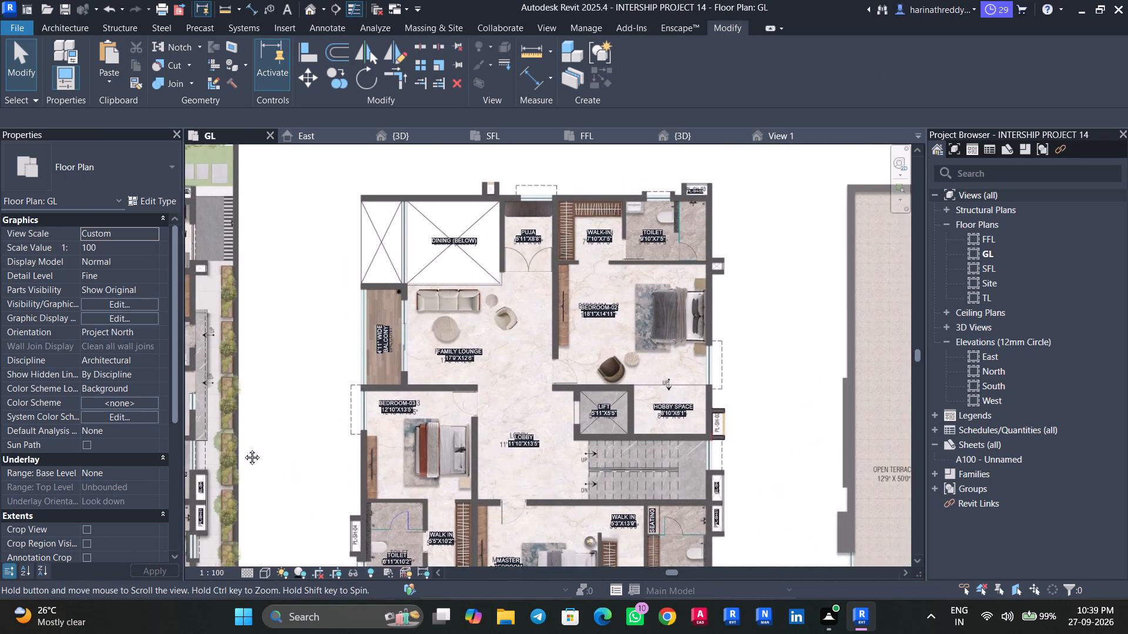
middle_drag(243, 448, 217, 432)
scroll(812, 532, up, 4)
scroll(654, 465, up, 4)
middle_drag(637, 461, 656, 524)
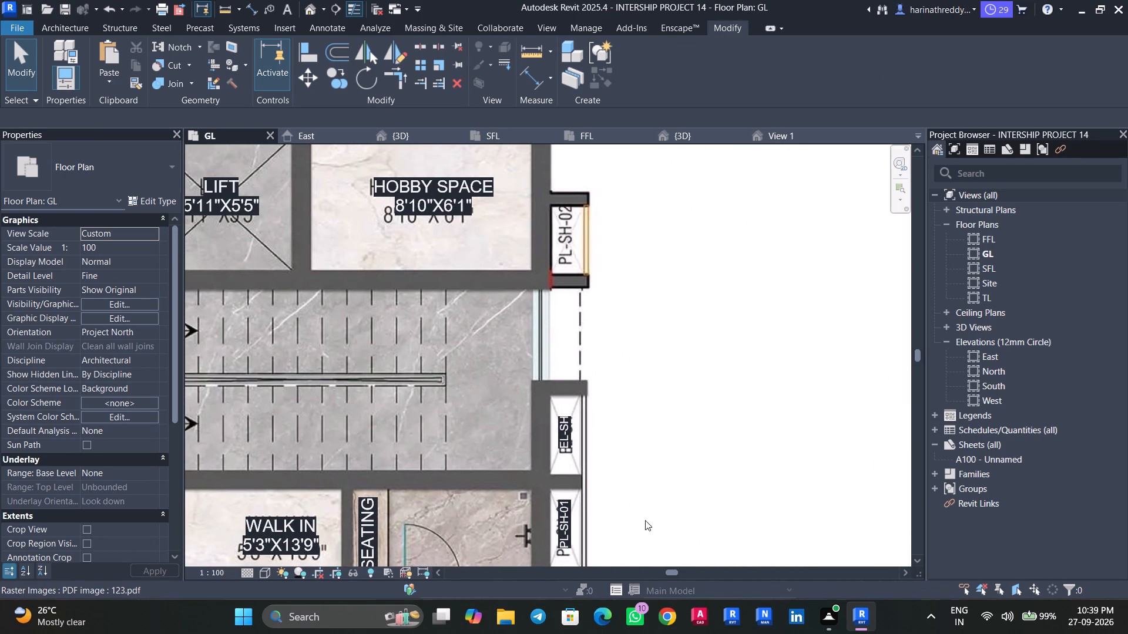
key(Tab)
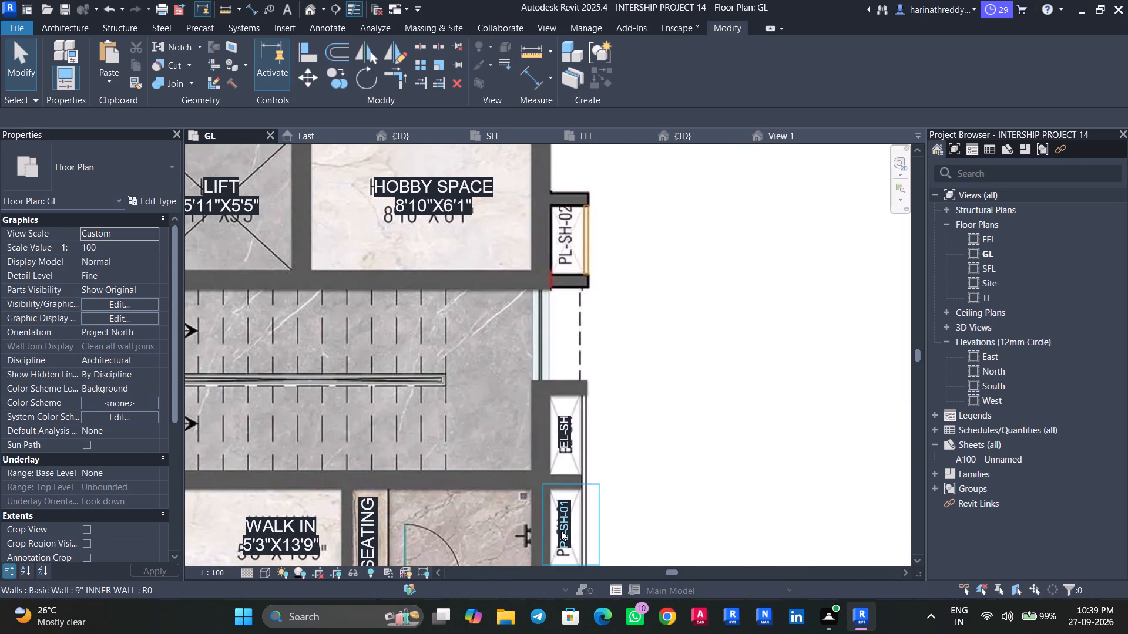
ctrl+drag(563, 531, 574, 264)
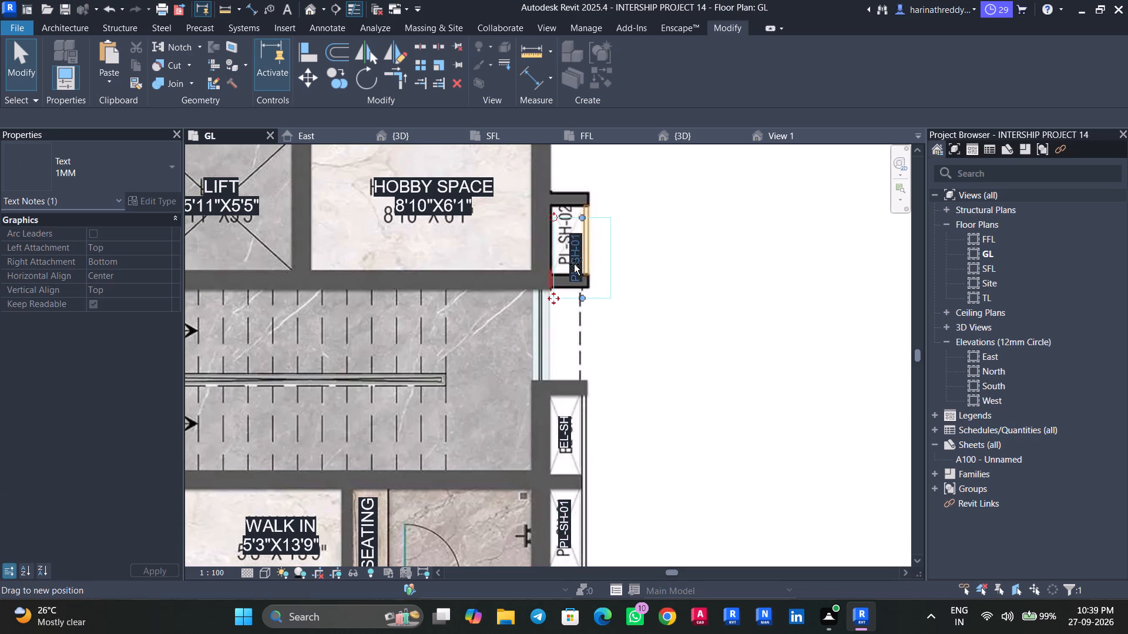
ctrl+drag(574, 264, 565, 301)
Change the copied shaft label beside the hobby space to PL-SH-02.
scroll(566, 254, up, 4)
click(567, 279)
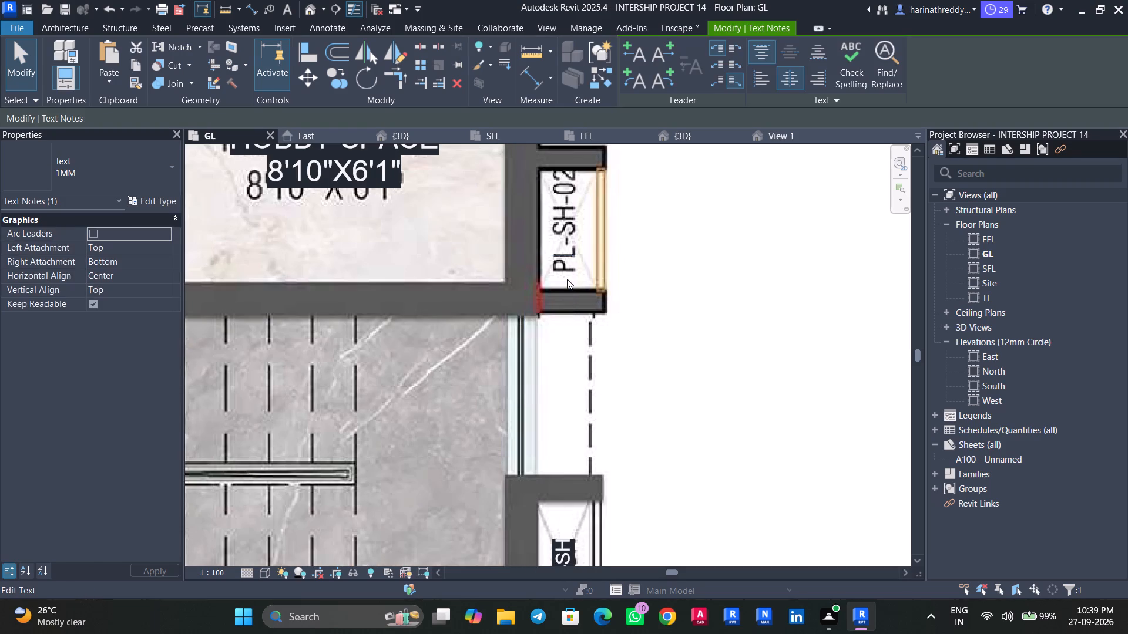
key(BackSpace)
key(2)
click(714, 323)
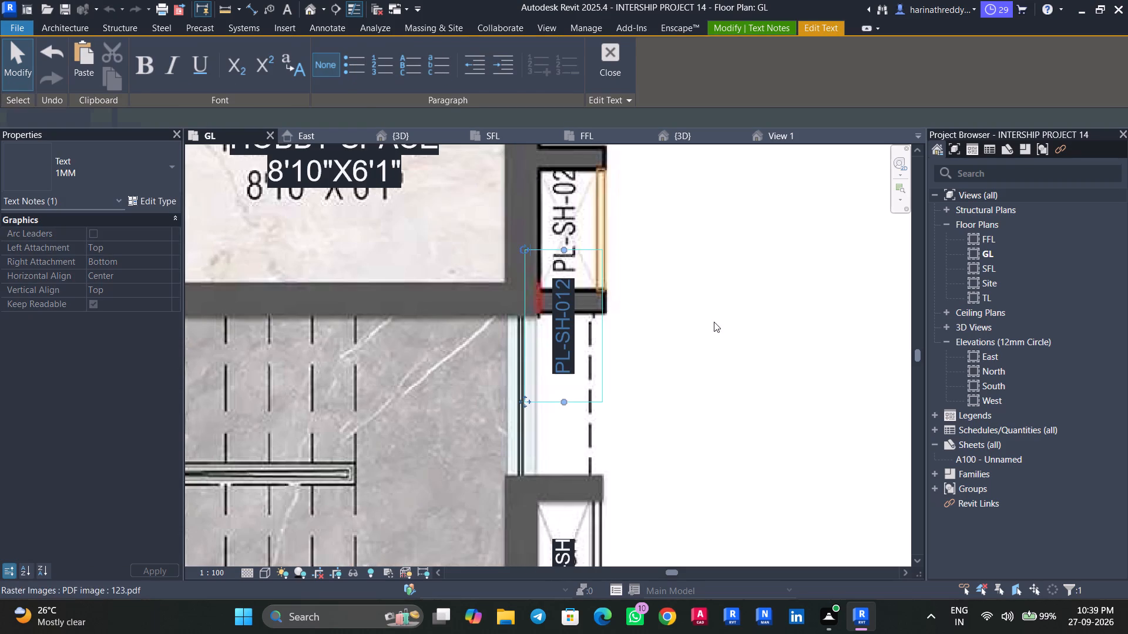
click(553, 283)
click(565, 292)
key(BackSpace)
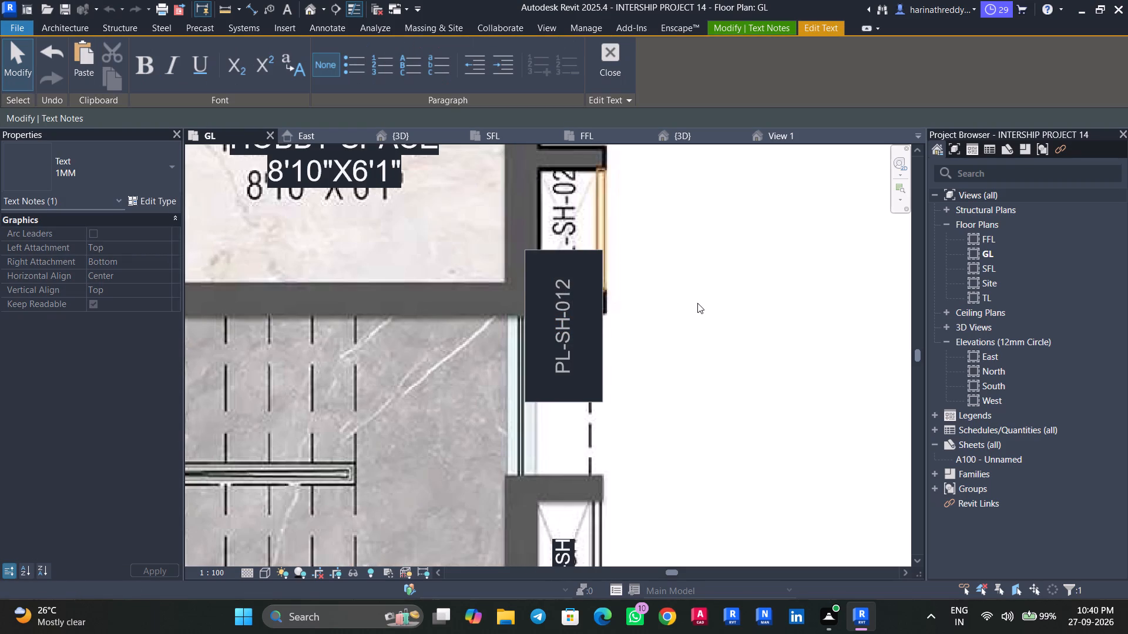
click(698, 303)
Move the PL-SH-02 label over the printed shaft name beside the hobby space.
drag(522, 402, 528, 302)
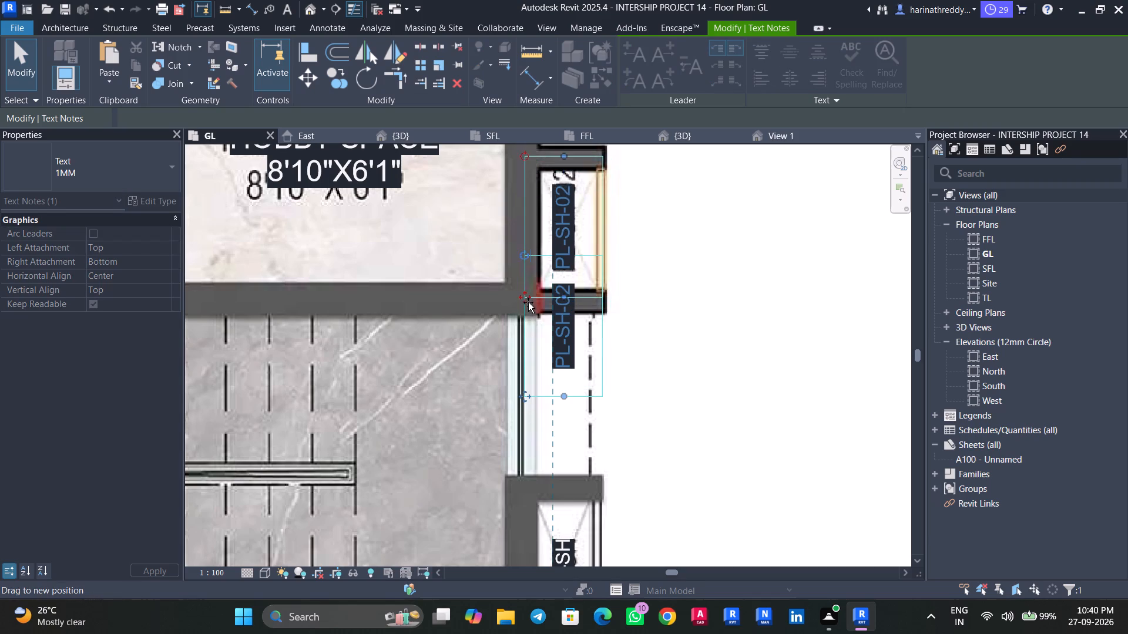
drag(528, 302, 528, 299)
key(Escape)
key(Escape)
Look over the first-floor plan's room and shaft labels for anything still unlabelled.
scroll(664, 322, down, 8)
middle_drag(665, 303, 658, 431)
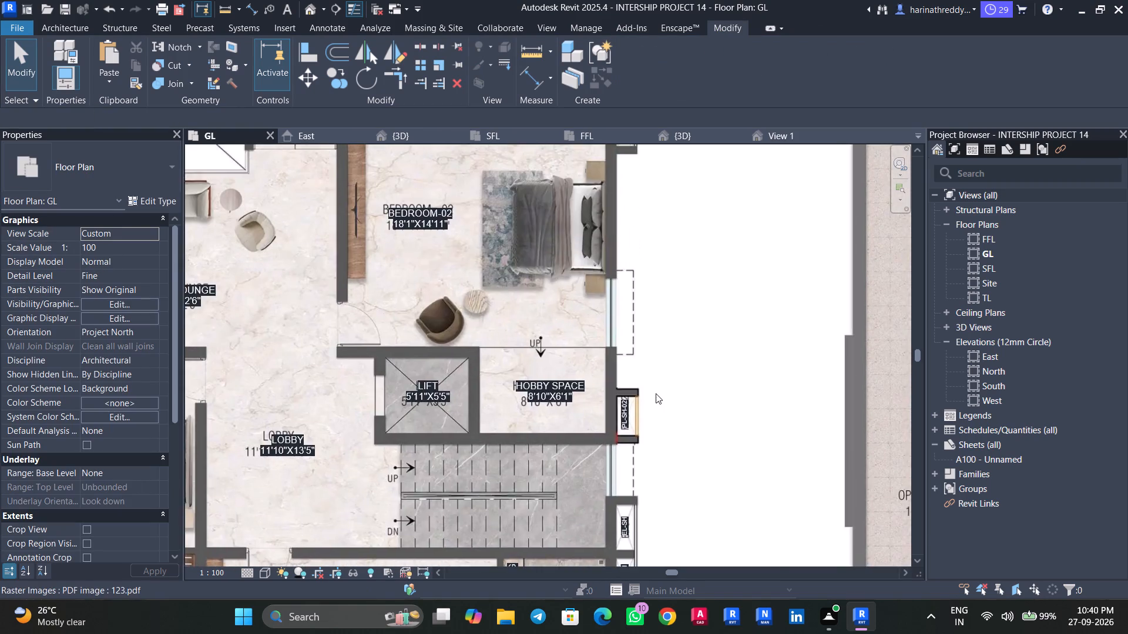
scroll(656, 393, down, 3)
middle_drag(664, 349, 672, 437)
scroll(653, 362, down, 3)
scroll(468, 285, up, 3)
middle_drag(470, 297, 656, 237)
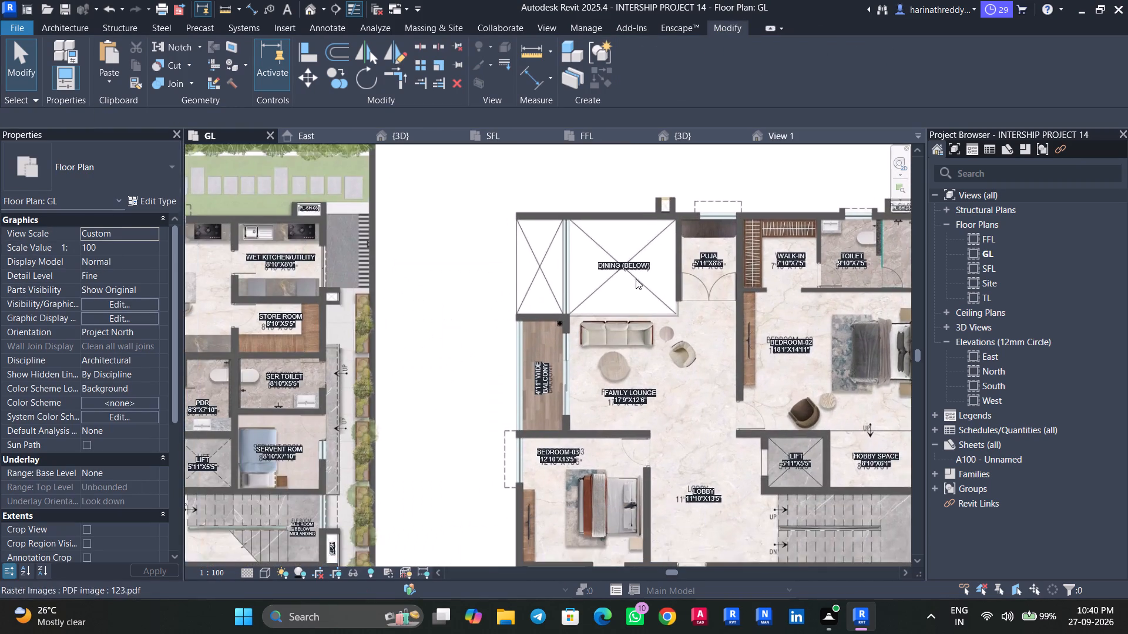
middle_drag(633, 382, 597, 224)
middle_drag(655, 385, 518, 298)
scroll(541, 343, up, 5)
middle_drag(542, 343, 460, 291)
key(Escape)
key(Tab)
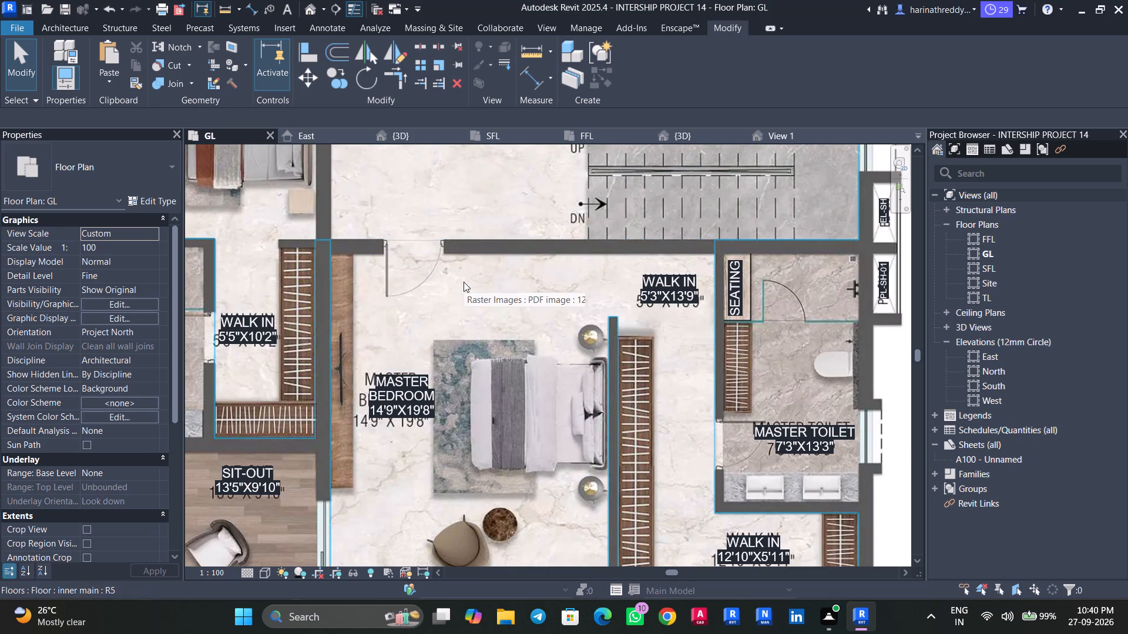
scroll(464, 282, down, 2)
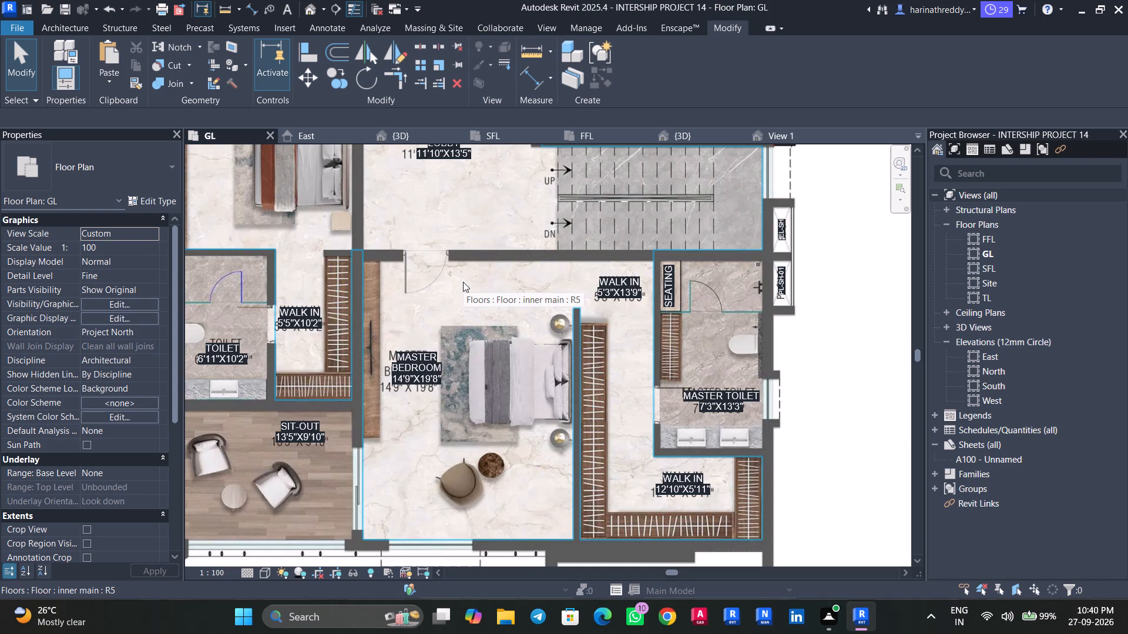
scroll(463, 282, down, 3)
Copy the first-floor HOBBY SPACE label onto the second-floor open terrace, above its printed name.
middle_drag(588, 338, 377, 407)
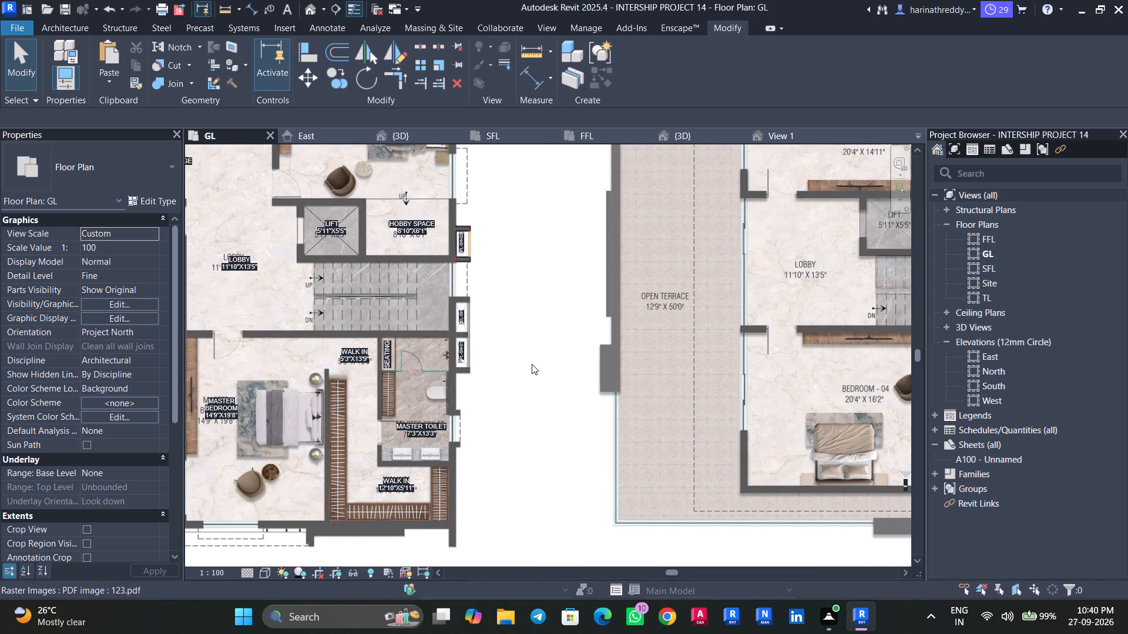
middle_drag(532, 362, 390, 434)
scroll(479, 397, down, 4)
middle_drag(518, 394, 498, 420)
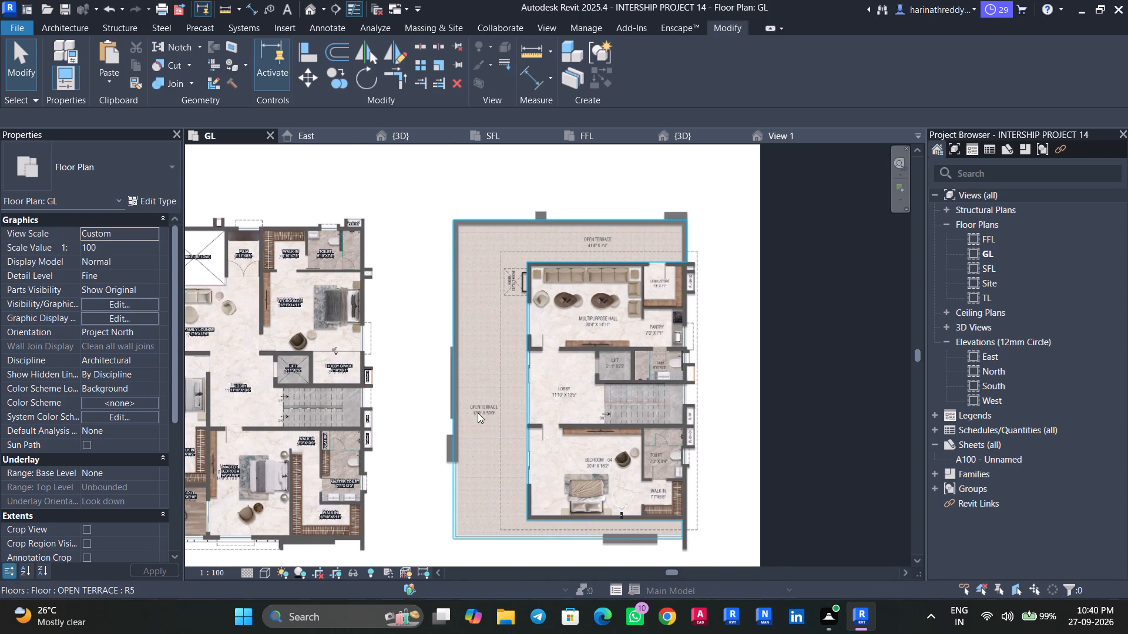
scroll(445, 410, up, 2)
key(Tab)
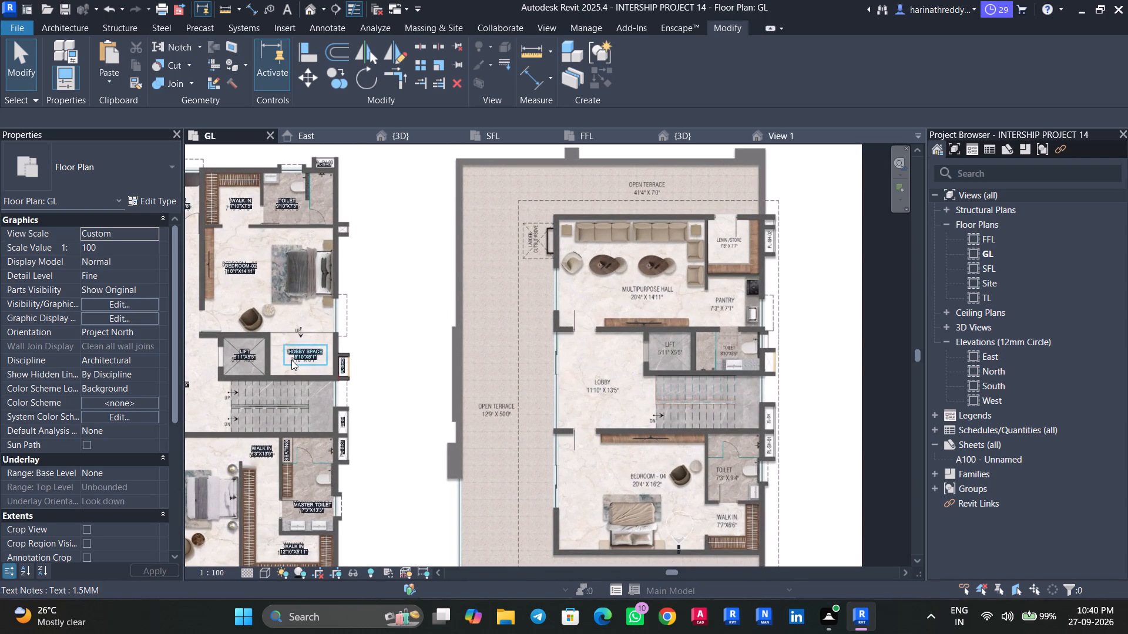
key(Tab)
key(Tab)
click(293, 359)
ctrl+drag(301, 356, 488, 355)
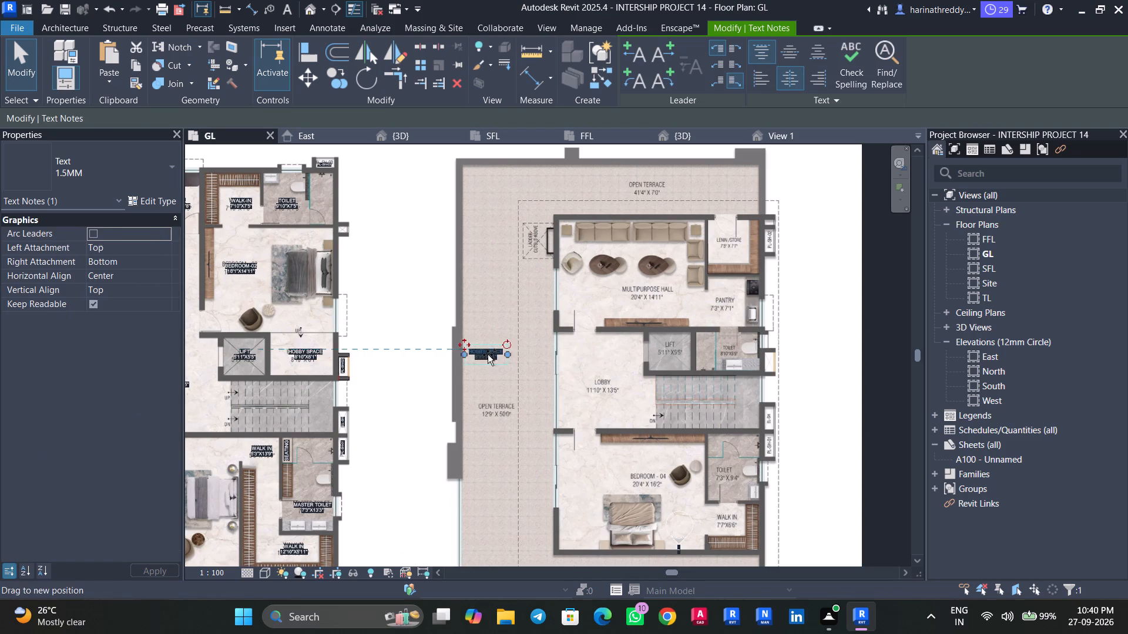
ctrl+drag(488, 355, 488, 356)
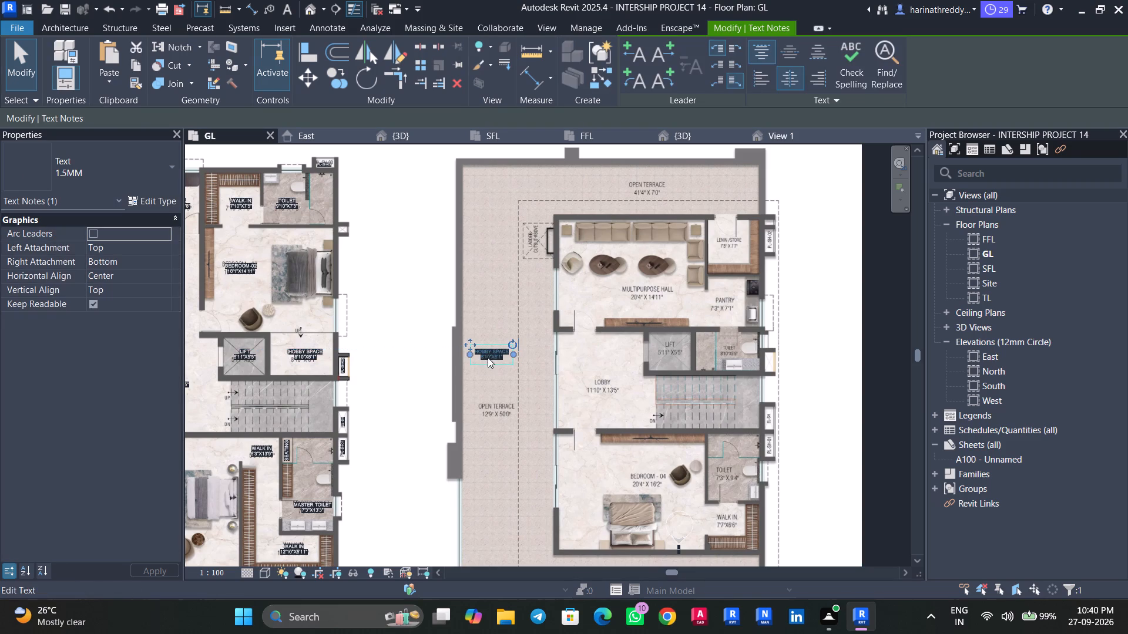
Replace the name line of the copied HOBBY SPACE label on the second-floor open terrace with OPEN TERRACE.
middle_drag(393, 401, 511, 366)
scroll(511, 366, down, 2)
middle_drag(511, 366, 509, 356)
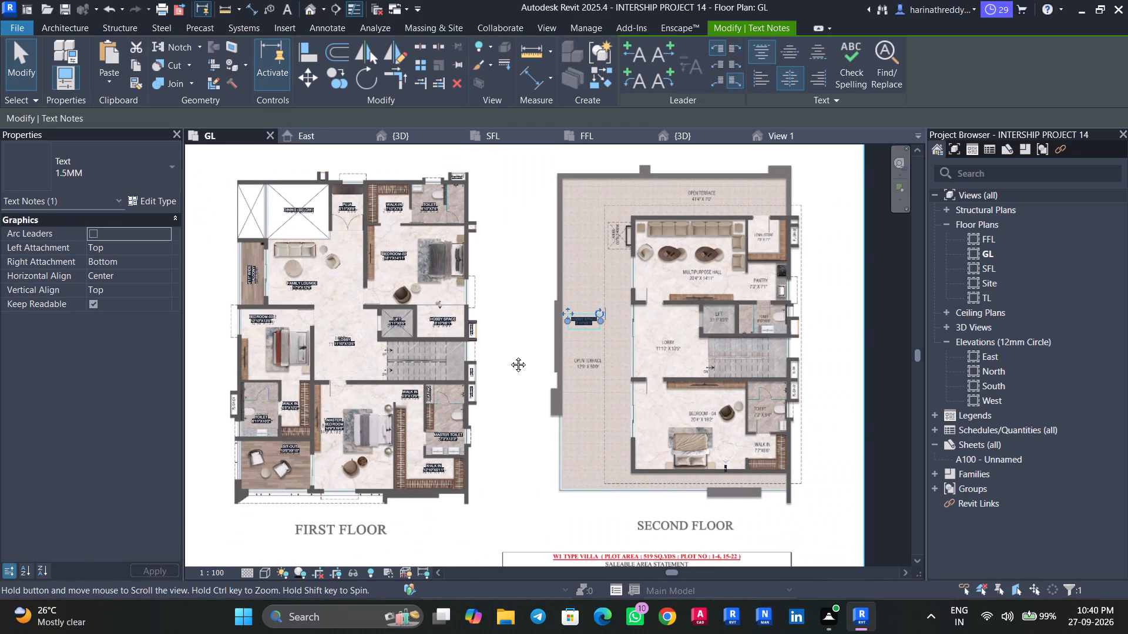
middle_drag(509, 356, 408, 385)
scroll(505, 353, up, 12)
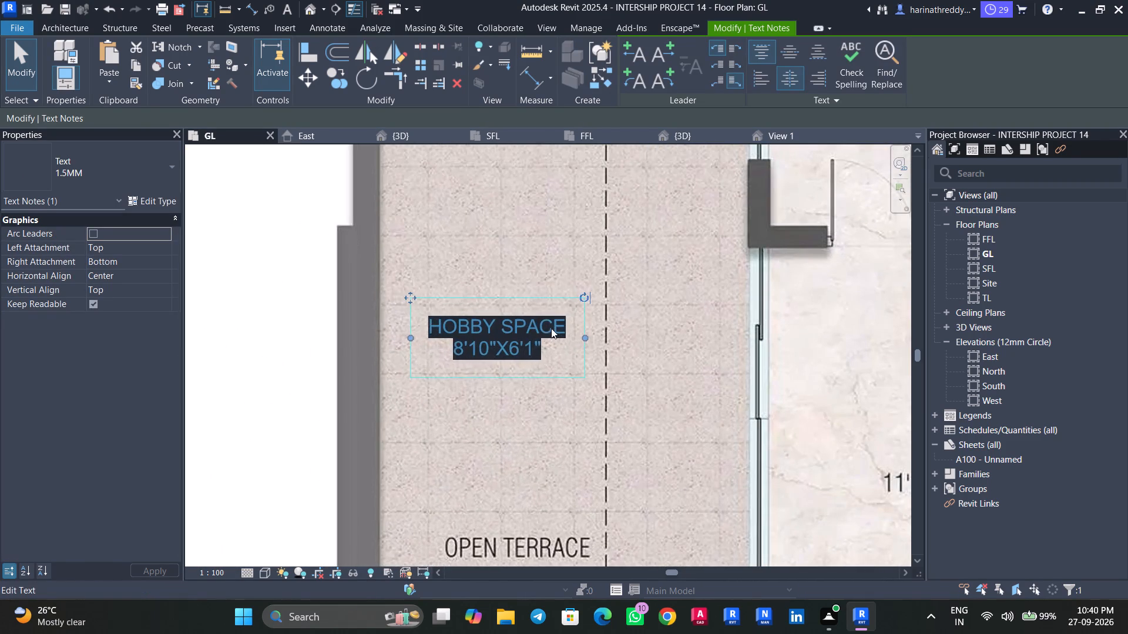
click(551, 328)
drag(566, 328, 409, 325)
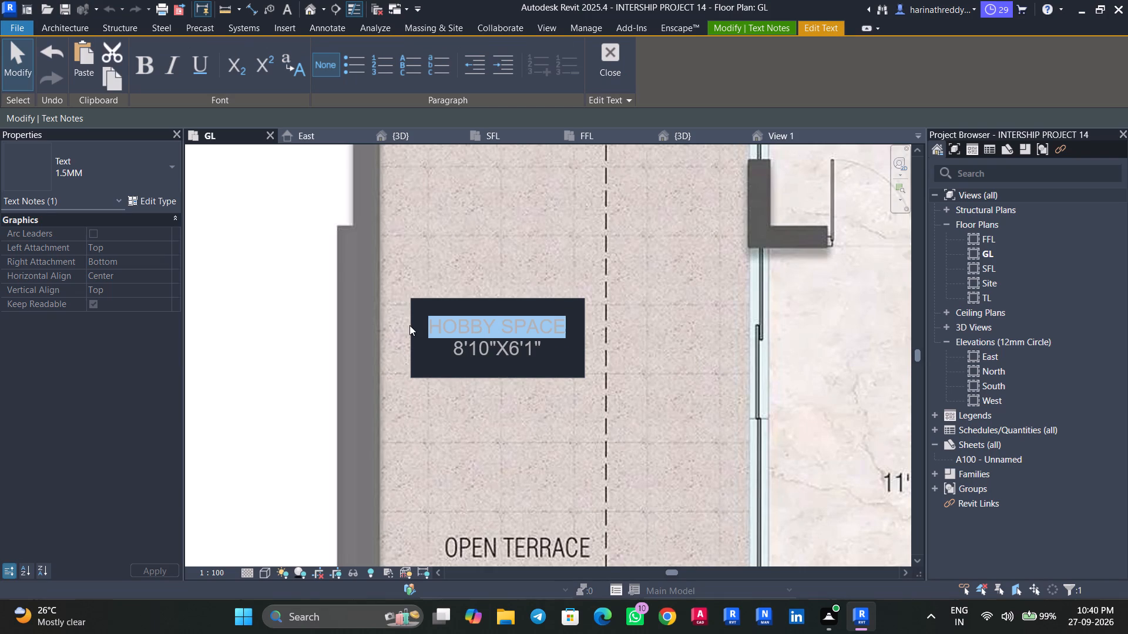
key(p)
key(BackSpace)
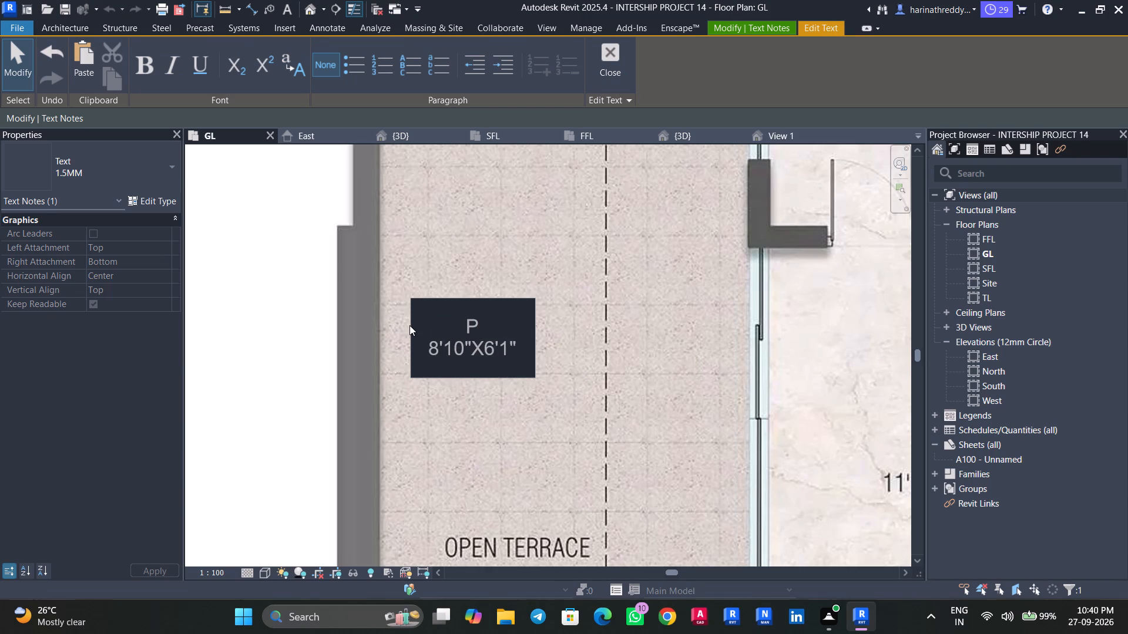
text(OPEN R)
key(BackSpace)
key(t)
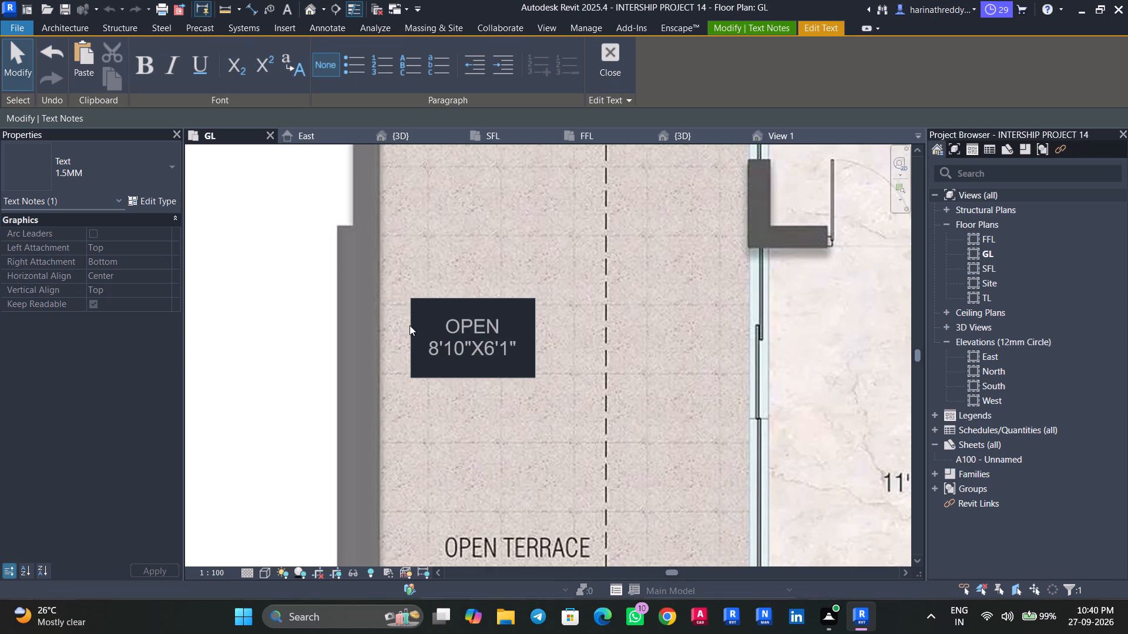
text(ERRACE)
Change the size line of that OPEN TERRACE label to 12'9"X50'0".
scroll(469, 390, down, 1)
middle_drag(469, 390, 460, 359)
middle_drag(508, 363, 509, 340)
drag(533, 294, 428, 306)
text(12'9")
text(X50)
key(apostrophe)
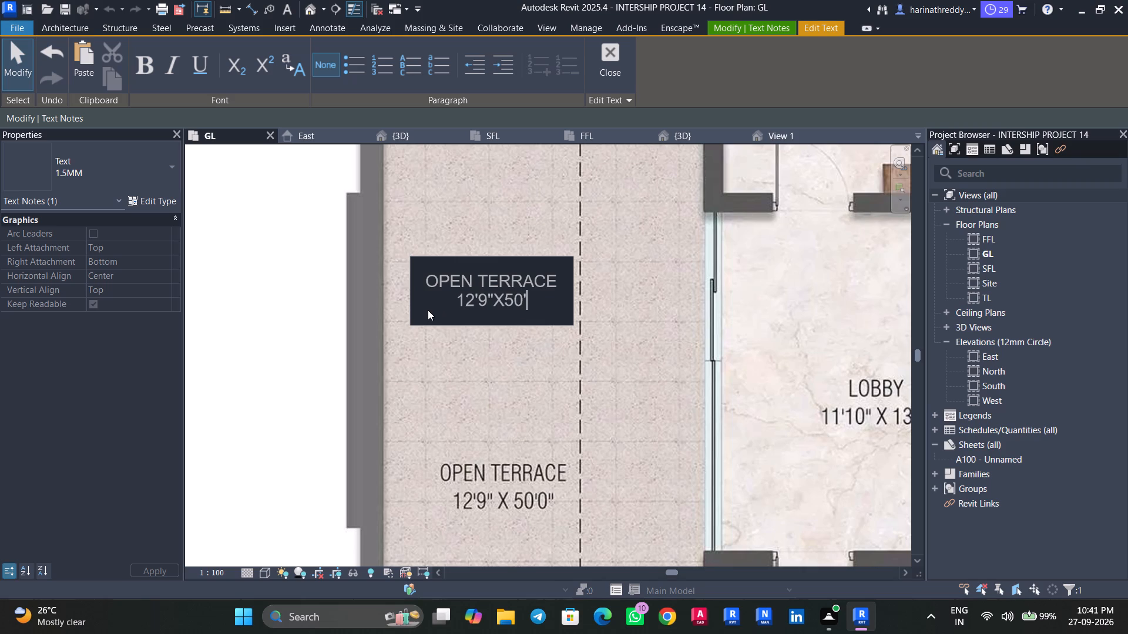
text(0")
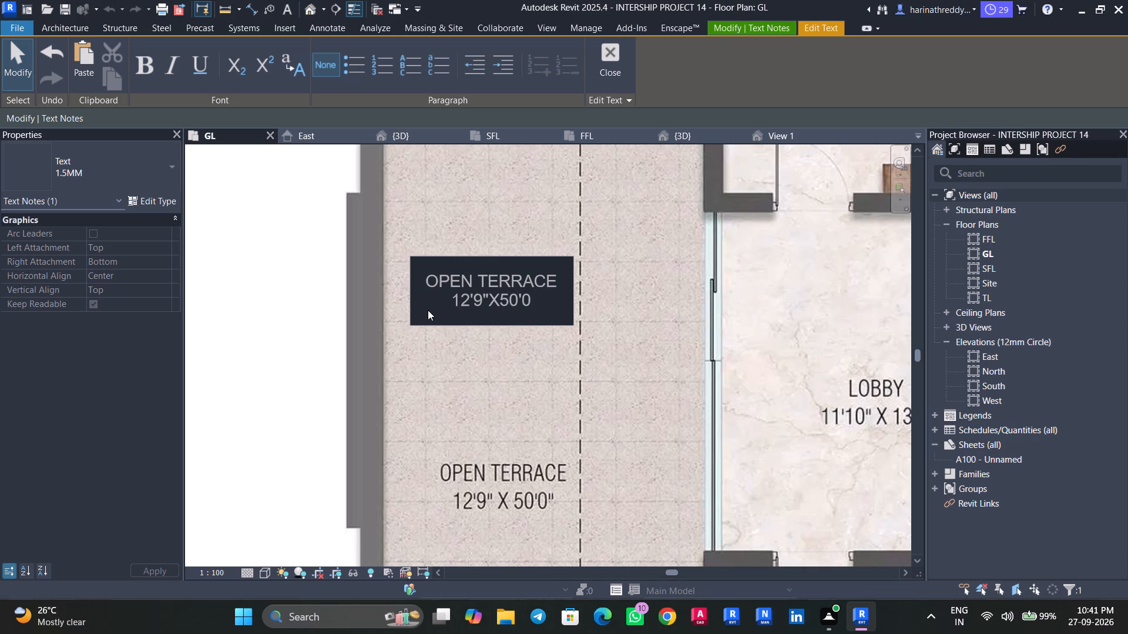
click(480, 360)
Move the 12'9"X50'0" OPEN TERRACE label down over its printed name beside the lobby.
scroll(479, 365, down, 2)
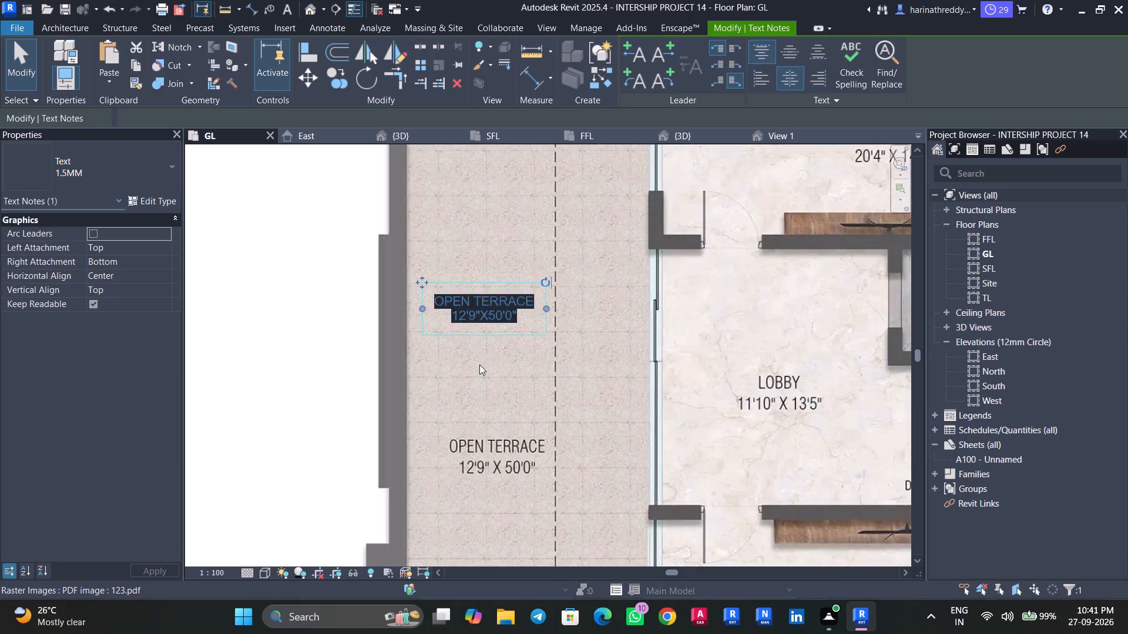
scroll(479, 365, down, 2)
middle_drag(478, 362, 469, 305)
drag(429, 240, 440, 354)
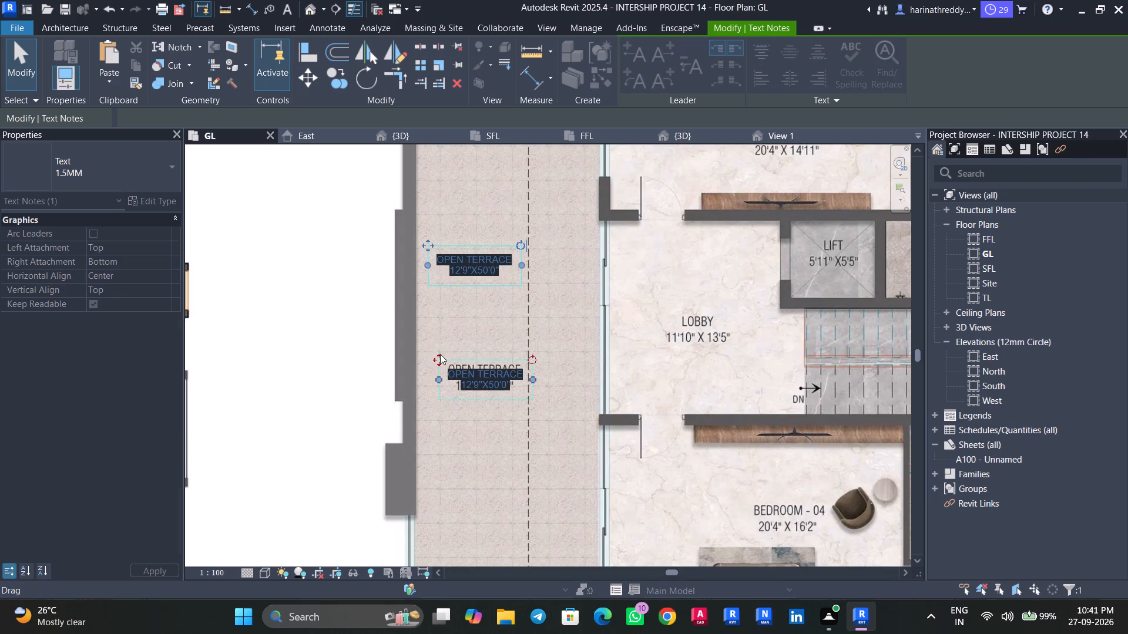
Copy the OPEN TERRACE label to the upper open terrace above the multipurpose hall, beside its printed name.
scroll(441, 347, down, 8)
middle_drag(443, 328, 453, 447)
ctrl+drag(462, 472, 472, 449)
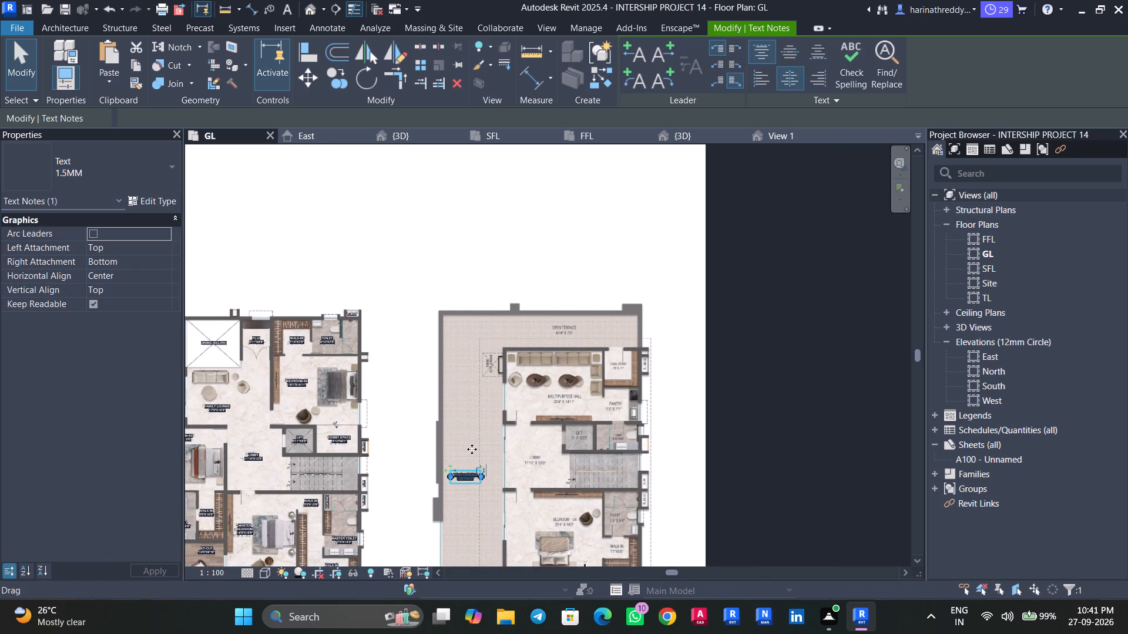
ctrl+drag(472, 449, 525, 328)
Change the size line of the upper OPEN TERRACE label to 41'4"X7'0".
scroll(524, 328, up, 2)
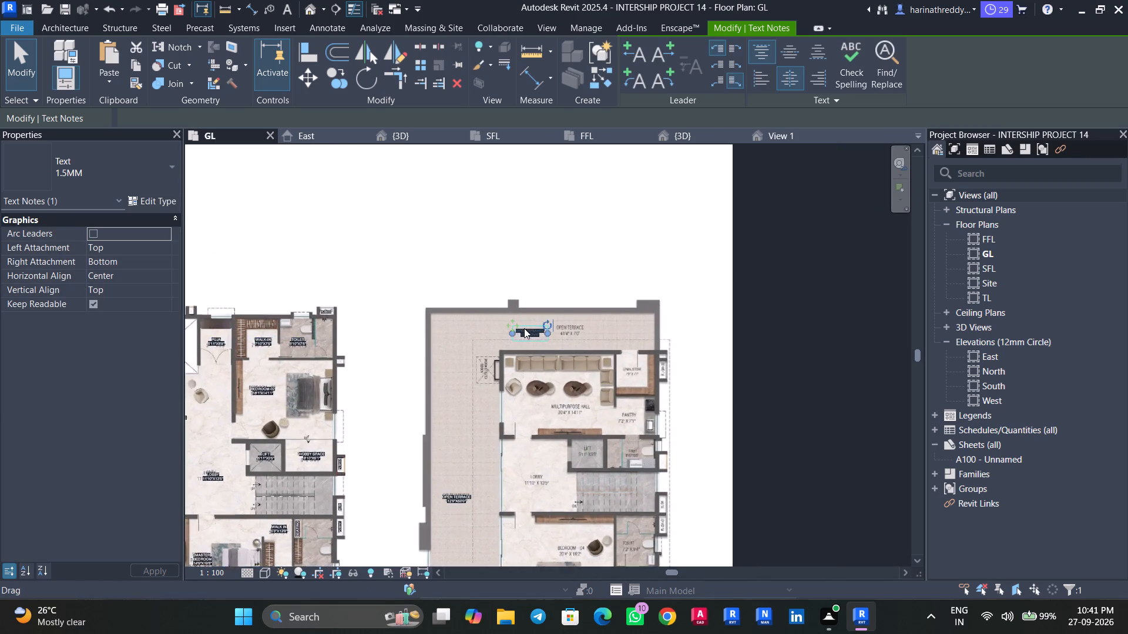
scroll(524, 328, up, 10)
click(625, 367)
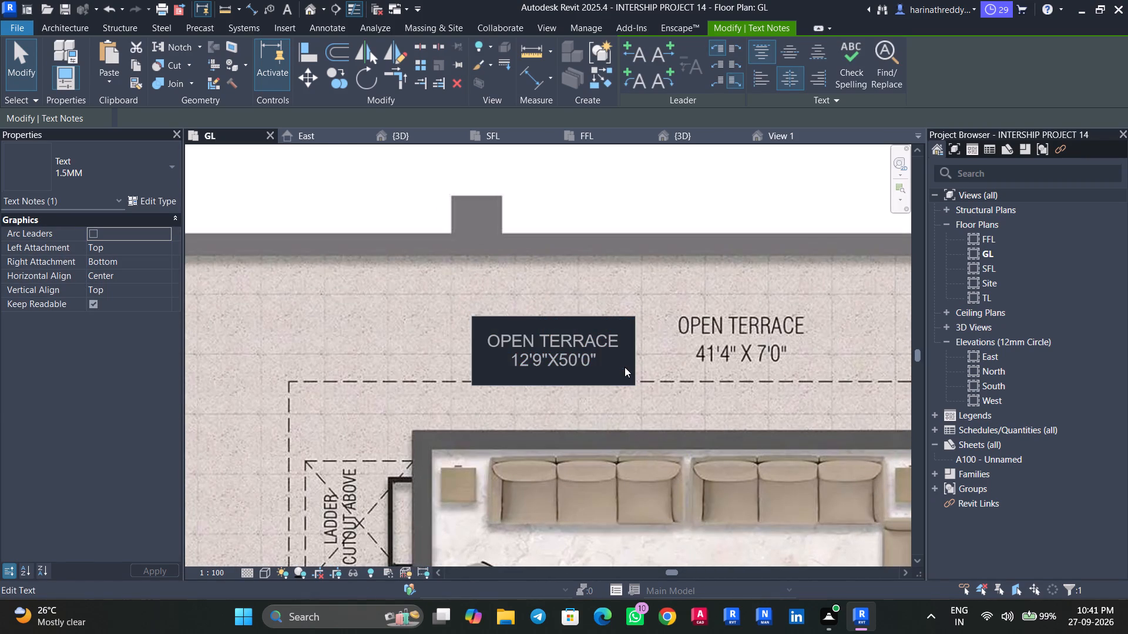
drag(617, 365, 485, 358)
text(41'4")
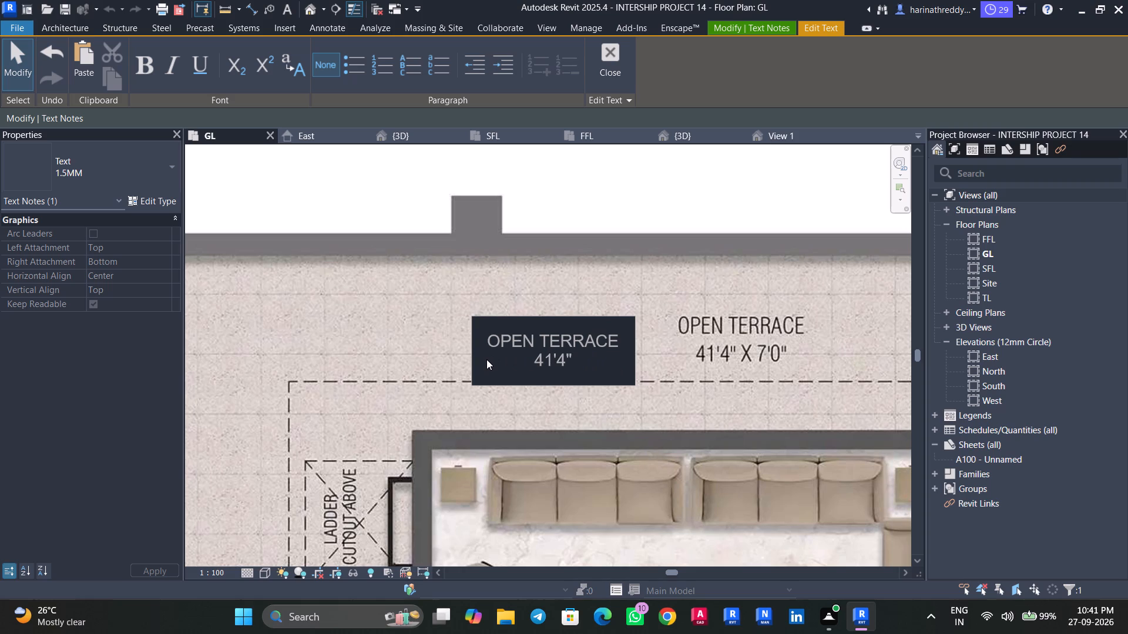
key(x)
text(7'0")
click(477, 389)
click(451, 406)
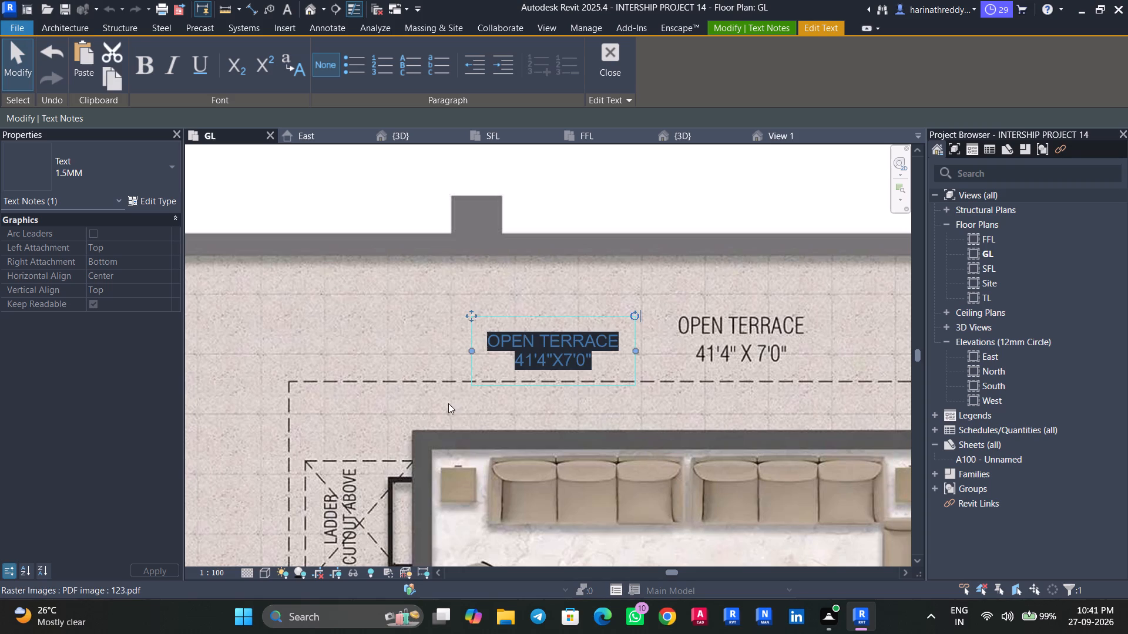
Move the 41'4"X7'0" OPEN TERRACE label over its printed name on the upper terrace.
drag(469, 315, 652, 305)
scroll(542, 315, down, 2)
scroll(542, 315, up, 1)
scroll(542, 315, down, 6)
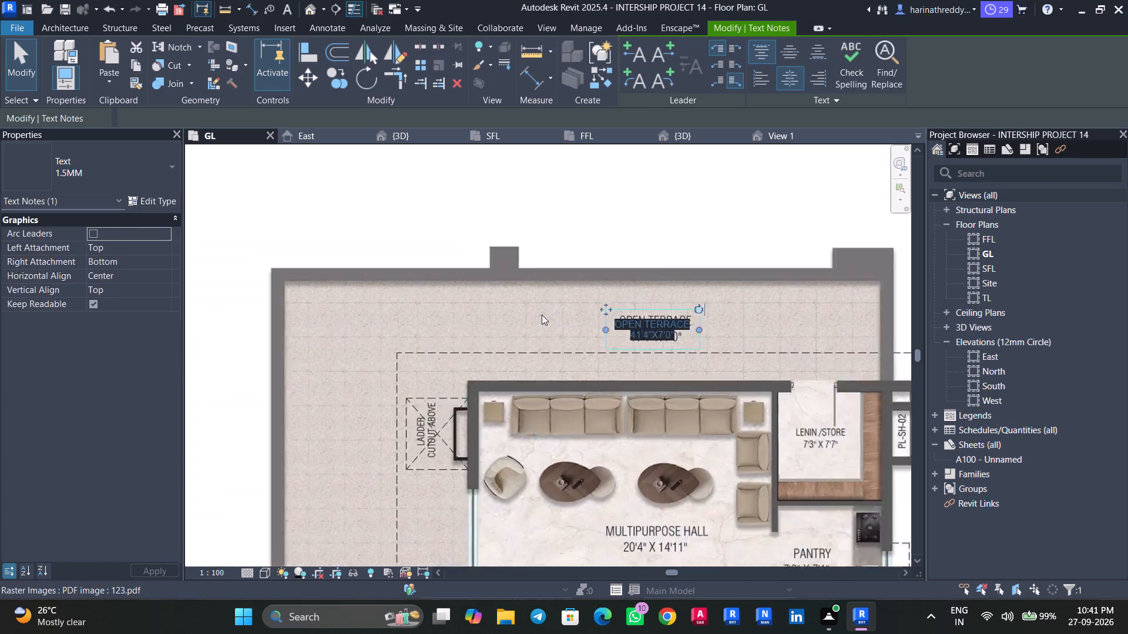
Copy the upper OPEN TERRACE label below the ladder cutout, into the multipurpose hall and above the printed LENIN /STORE name.
middle_drag(541, 315, 446, 257)
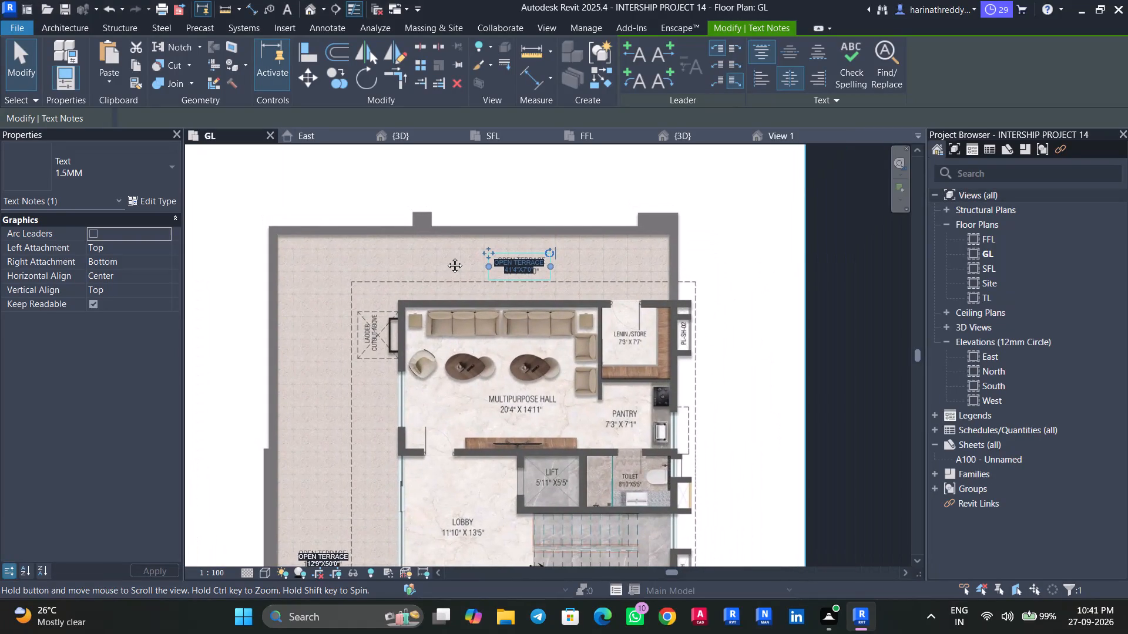
middle_drag(446, 257, 446, 257)
middle_click(446, 257)
middle_click(446, 257)
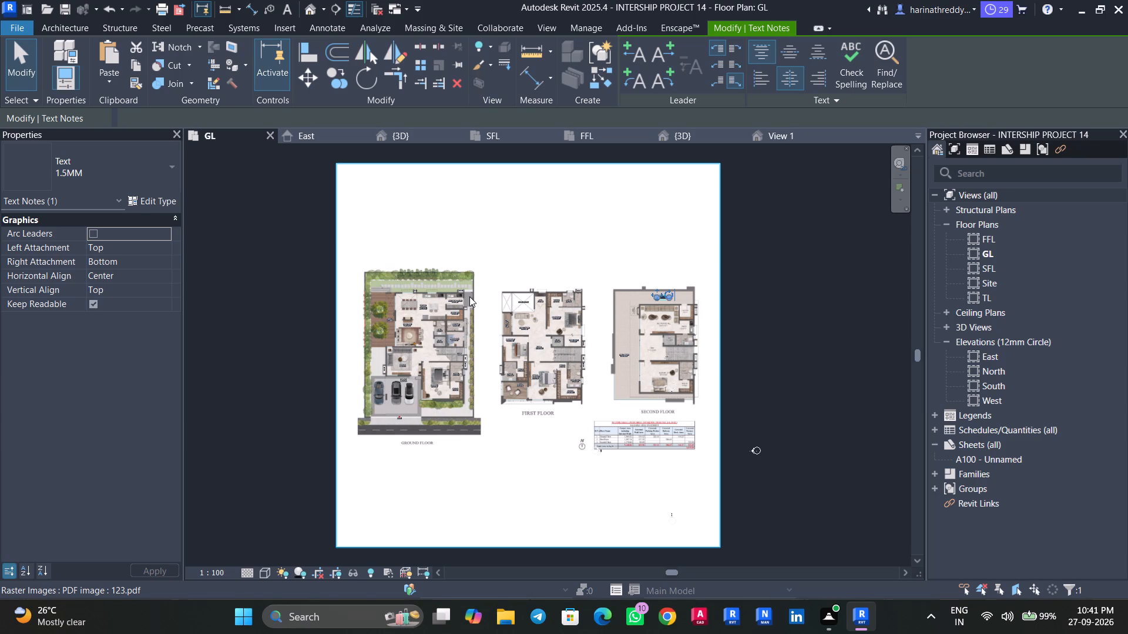
scroll(694, 294, up, 9)
middle_drag(593, 335, 577, 313)
scroll(577, 312, up, 4)
key(Escape)
key(Escape)
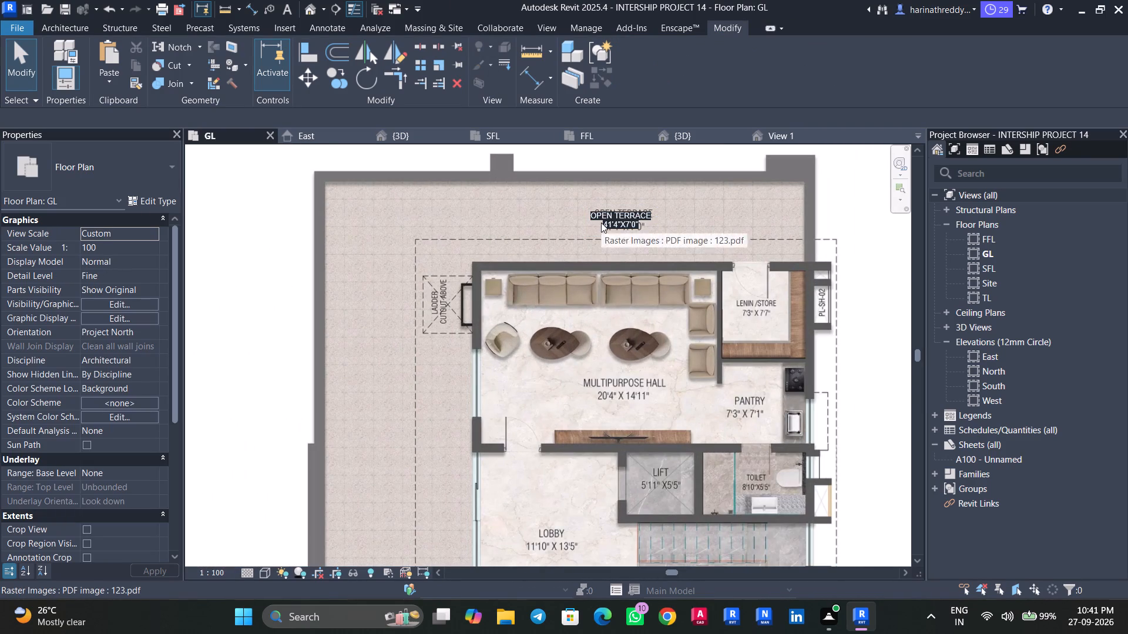
key(Tab)
ctrl+drag(616, 218, 439, 340)
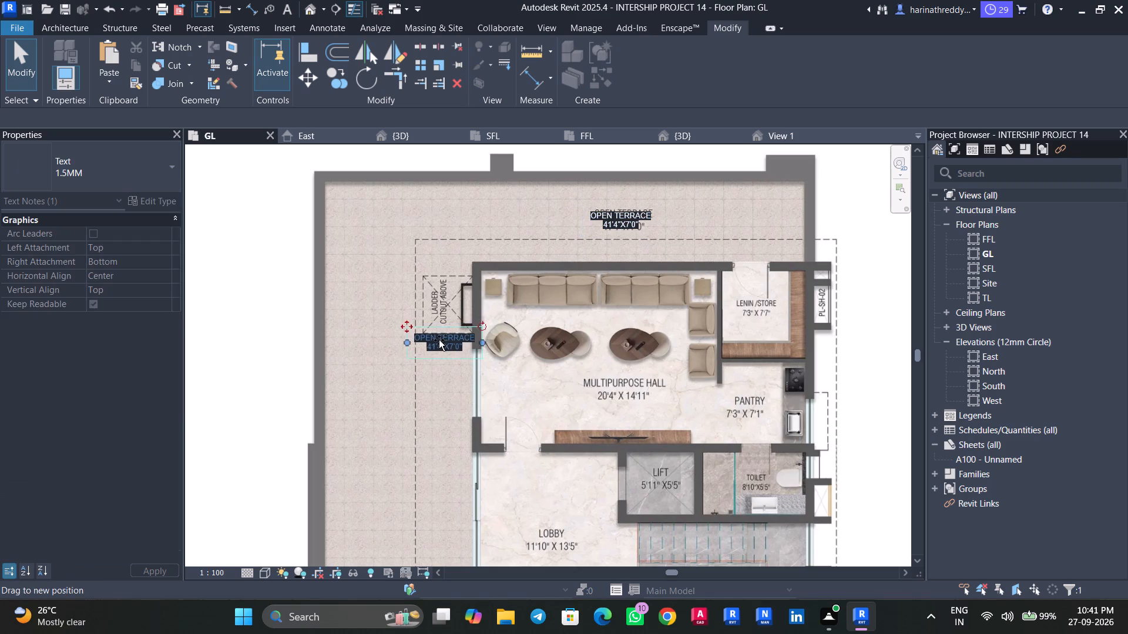
ctrl+drag(439, 340, 438, 340)
ctrl+drag(438, 340, 617, 336)
ctrl+drag(625, 339, 634, 339)
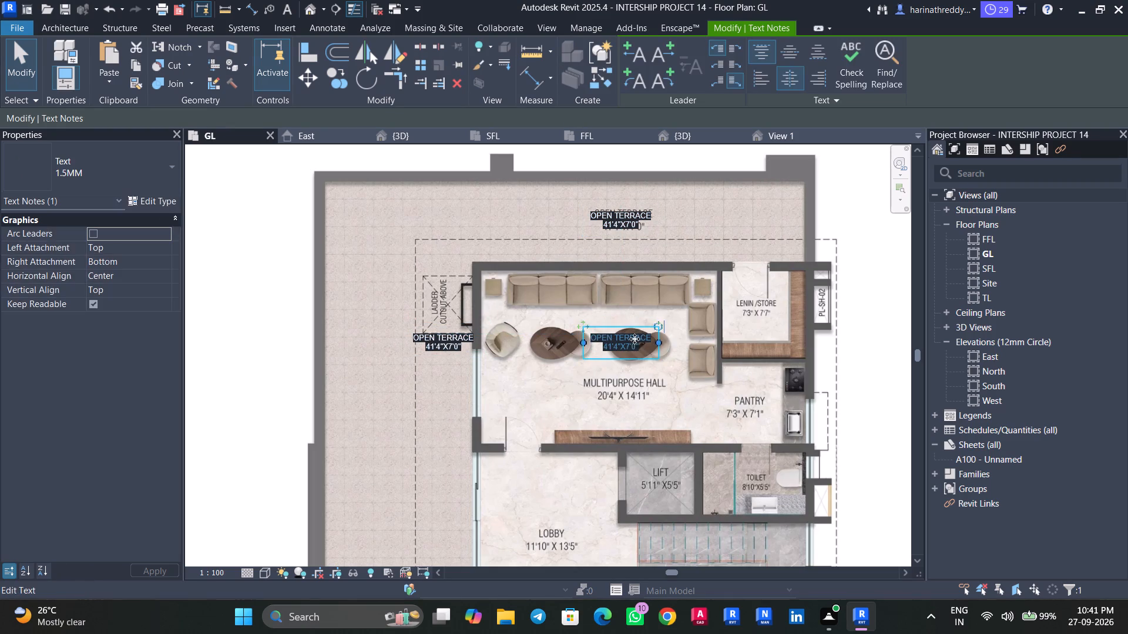
ctrl+drag(634, 339, 756, 281)
Copy the placeholder label above the printed names of the pantry, lift, 8'10"X5'5" toilet and lobby.
middle_drag(750, 338, 621, 269)
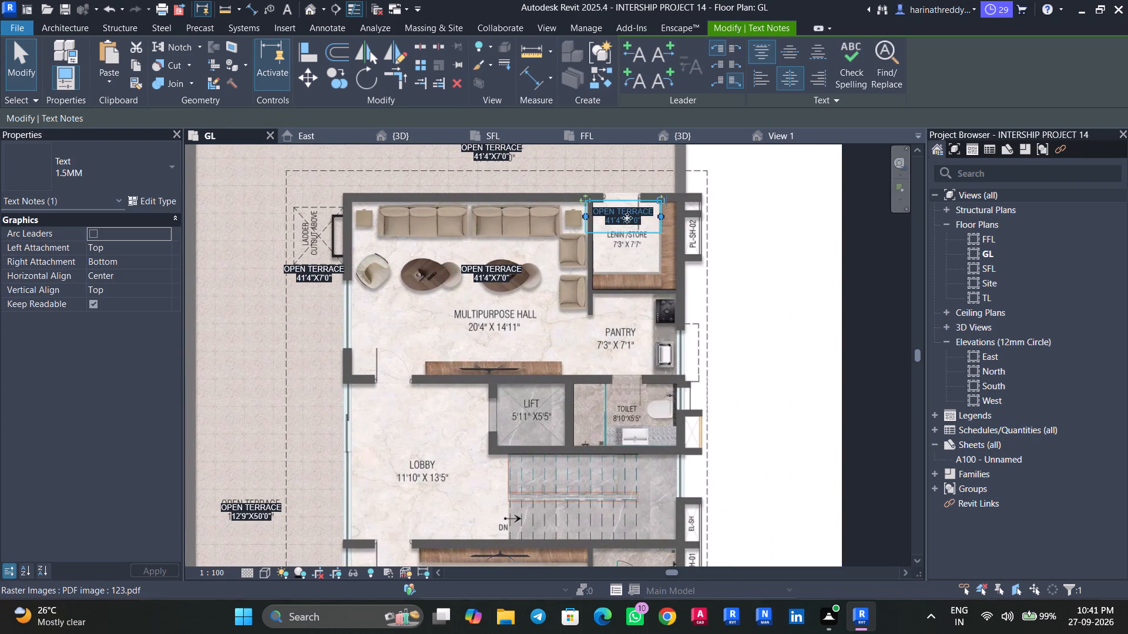
ctrl+drag(627, 214, 625, 305)
ctrl+drag(622, 299, 532, 381)
ctrl+drag(531, 384, 632, 383)
middle_drag(603, 406, 576, 301)
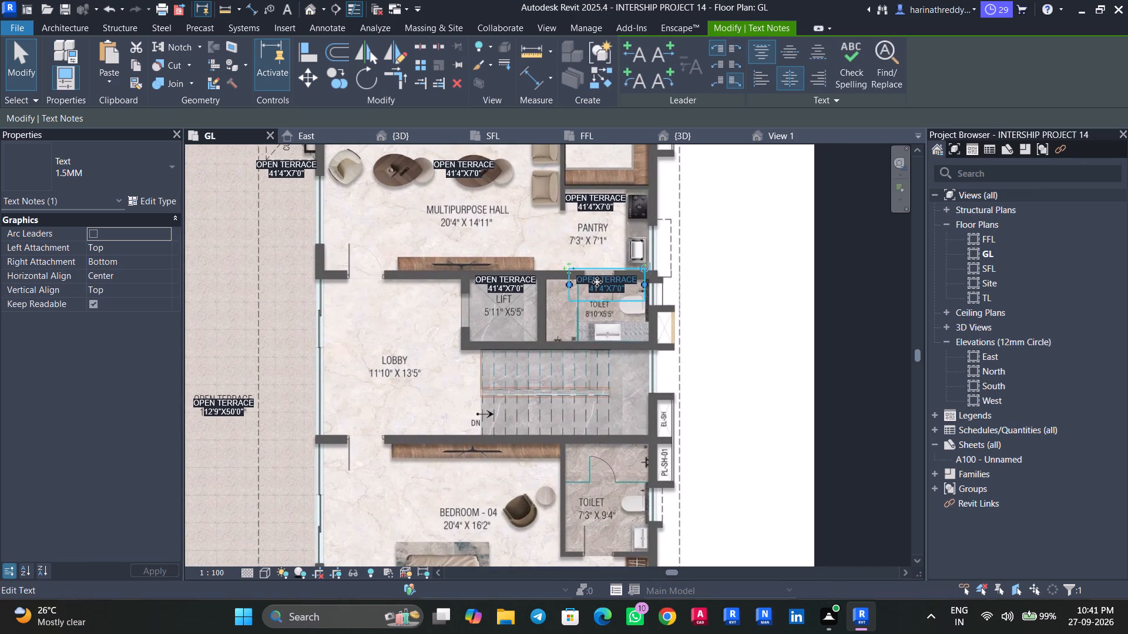
ctrl+drag(597, 282, 380, 342)
Copy the placeholder label above the printed names of BEDROOM - 04, its toilet and its walk-in.
middle_drag(401, 396, 402, 276)
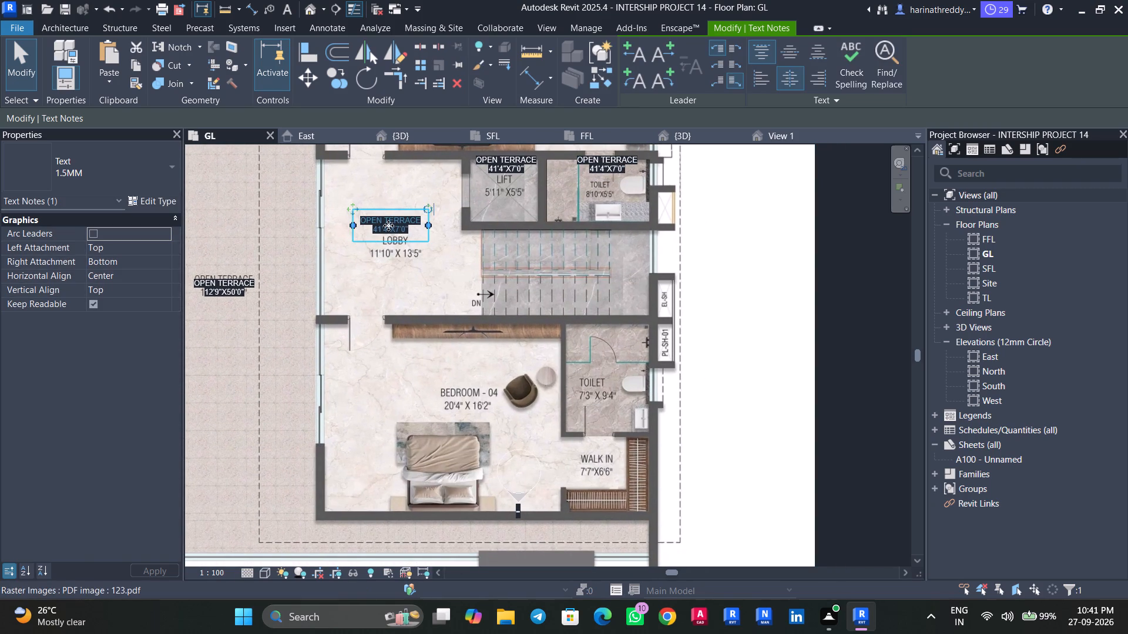
ctrl+drag(388, 225, 443, 362)
ctrl+drag(443, 363, 613, 364)
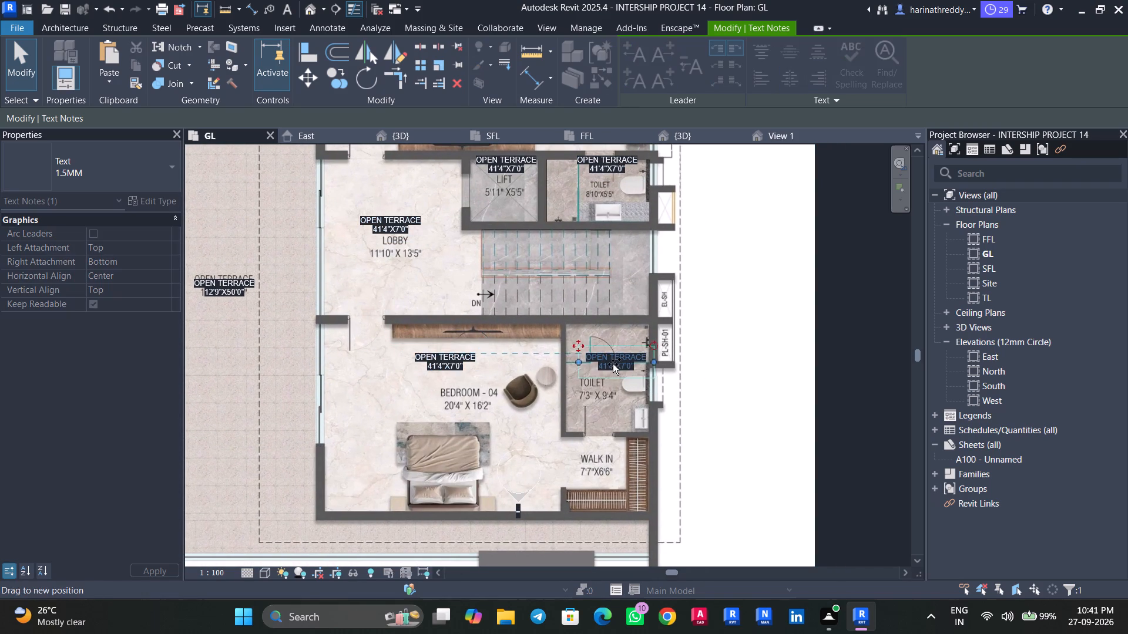
ctrl+drag(613, 364, 606, 364)
ctrl+drag(607, 362, 596, 442)
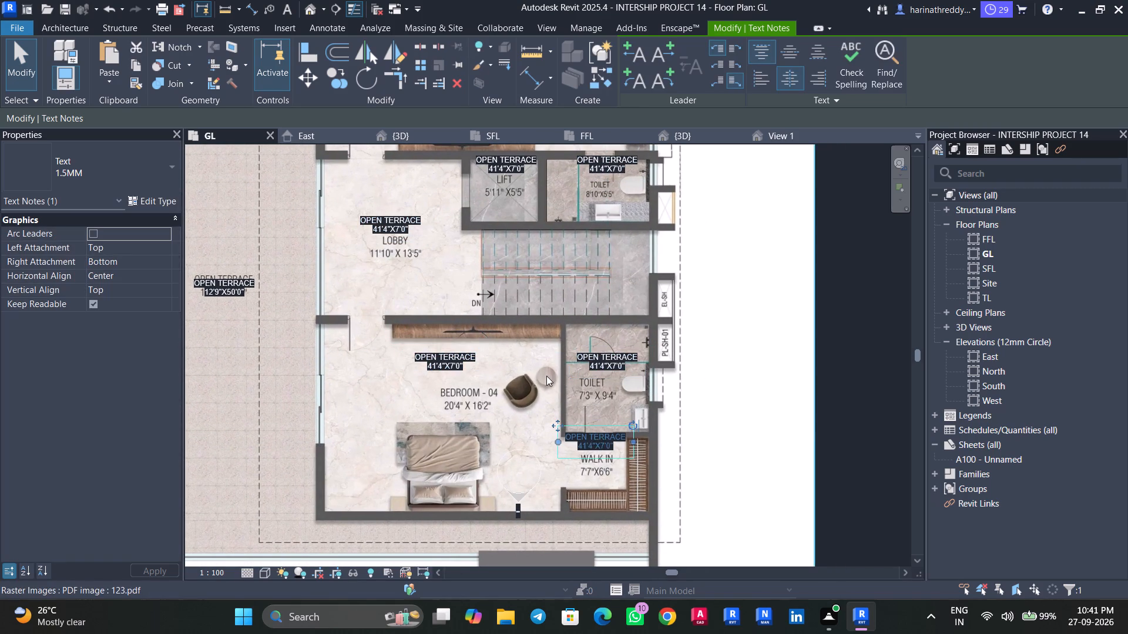
scroll(546, 376, down, 3)
scroll(546, 376, up, 1)
scroll(546, 376, down, 1)
middle_drag(540, 372, 570, 481)
scroll(512, 261, up, 1)
scroll(511, 261, down, 1)
scroll(511, 260, up, 1)
middle_drag(513, 299, 516, 341)
key(Escape)
key(Escape)
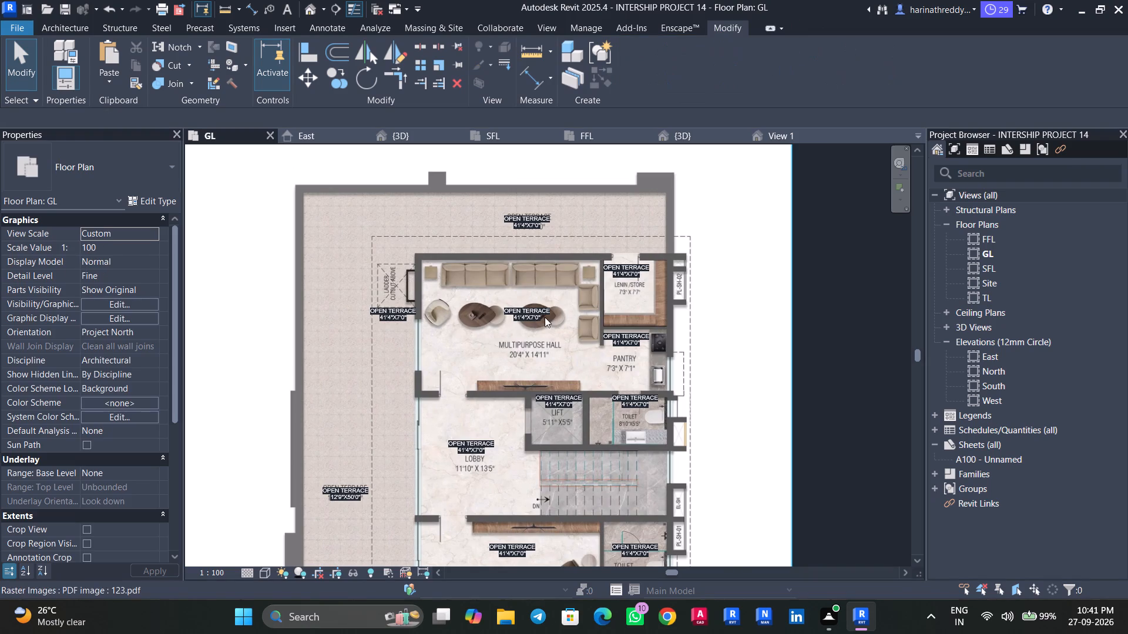
Replace the name line of the copied label in the store room with LENIN/STORE.
scroll(632, 275, up, 5)
middle_drag(630, 272, 582, 340)
key(Tab)
click(578, 331)
scroll(579, 335, up, 2)
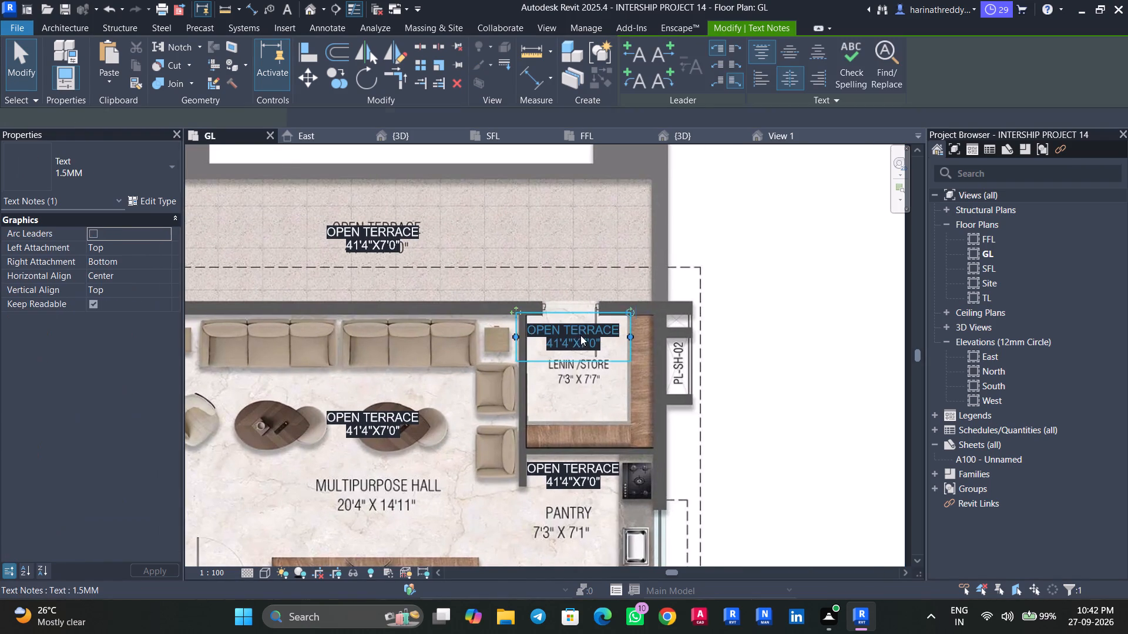
scroll(580, 335, up, 1)
click(644, 331)
drag(640, 327, 466, 332)
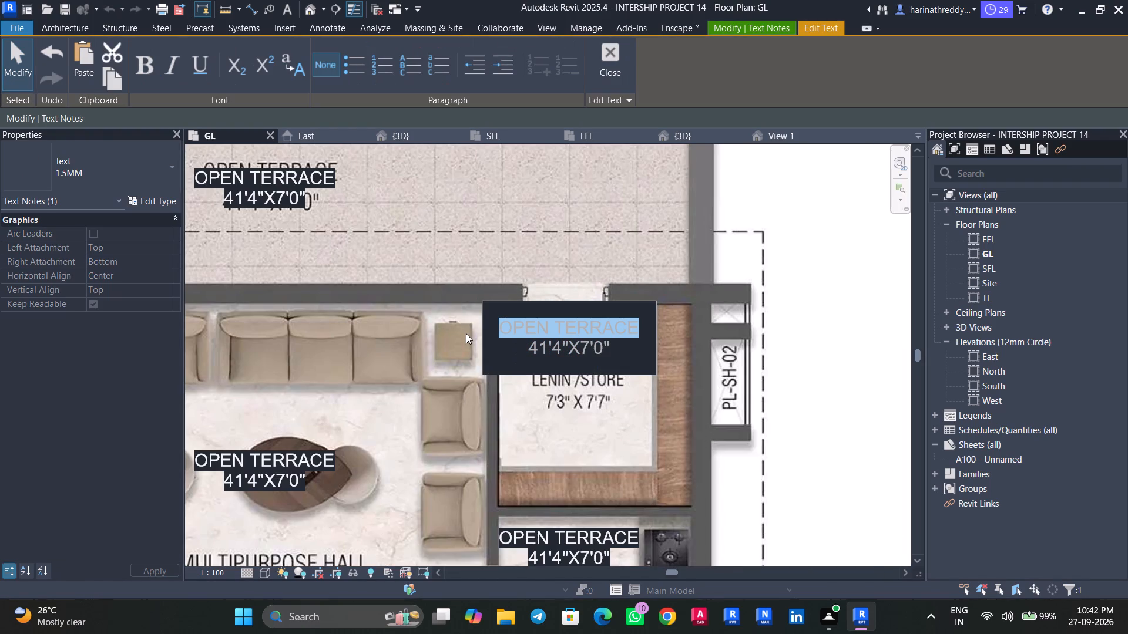
text(LENIN)
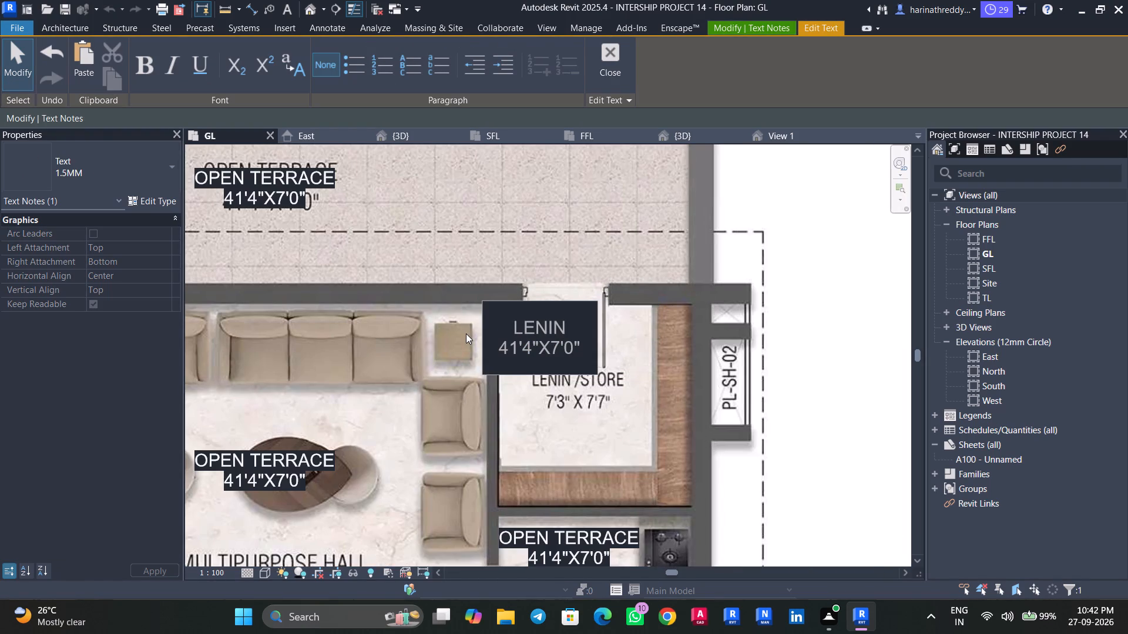
key(slash)
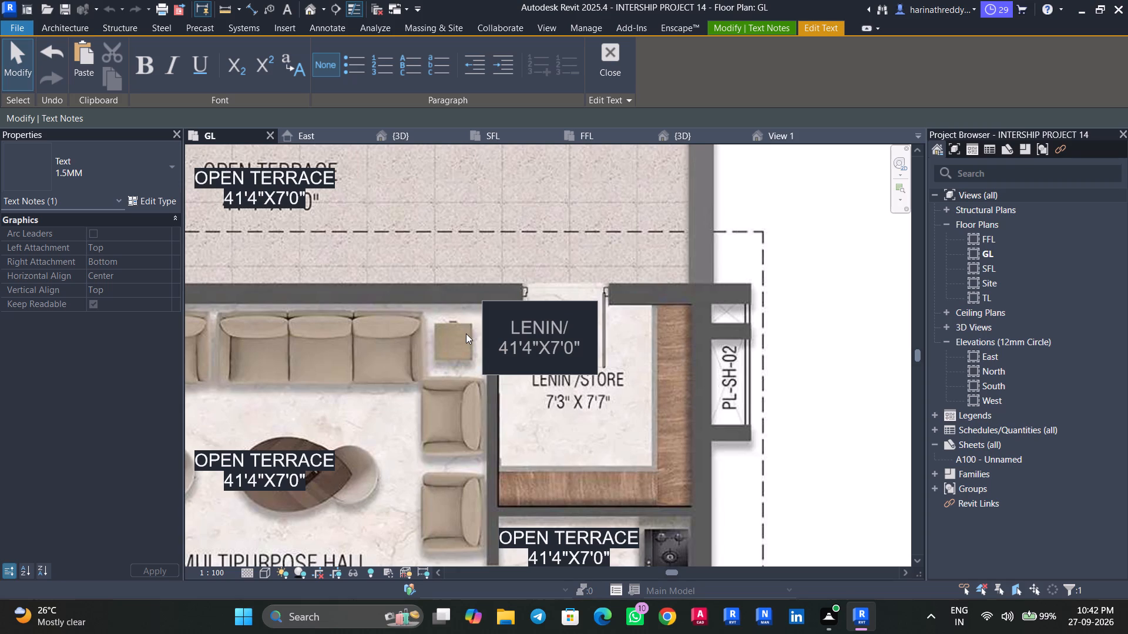
text(STORE)
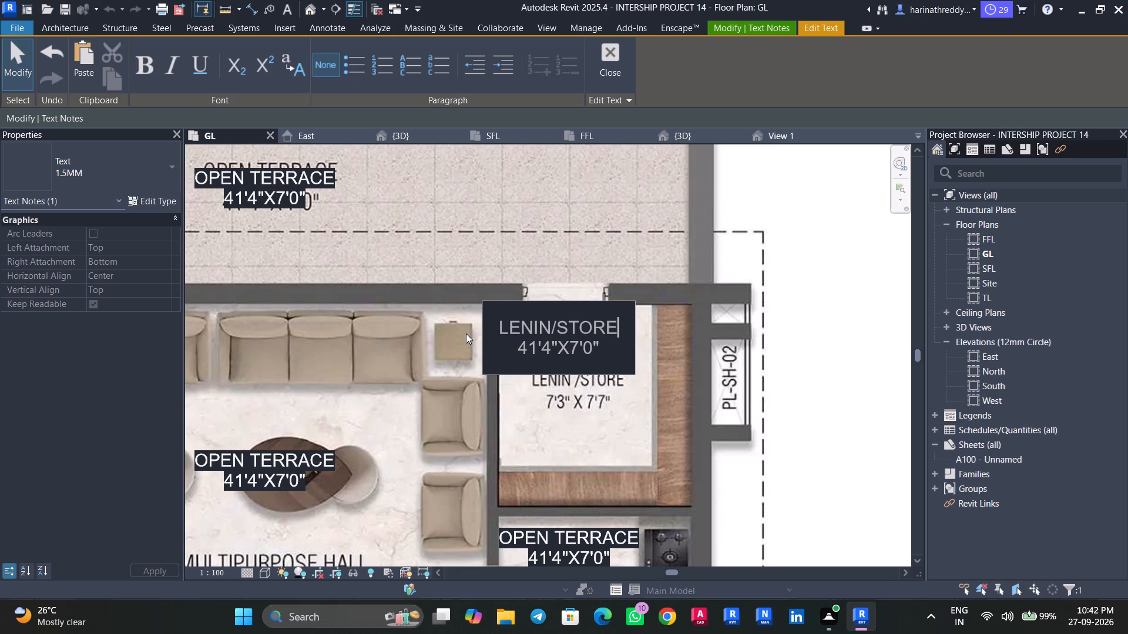
Change the size line of the LENIN/STORE label to 7'3"X7'7".
drag(602, 354, 472, 353)
text(7'3")
key(x)
text(7'7")
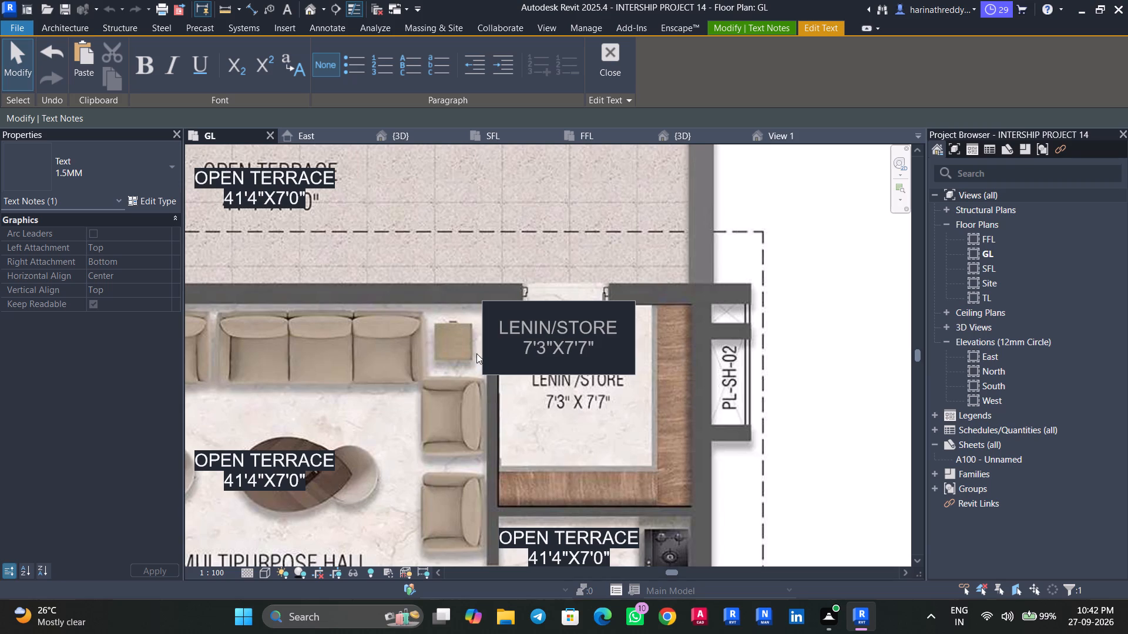
click(501, 419)
Move the LENIN/STORE label down over its printed name in the store room.
drag(494, 296, 505, 339)
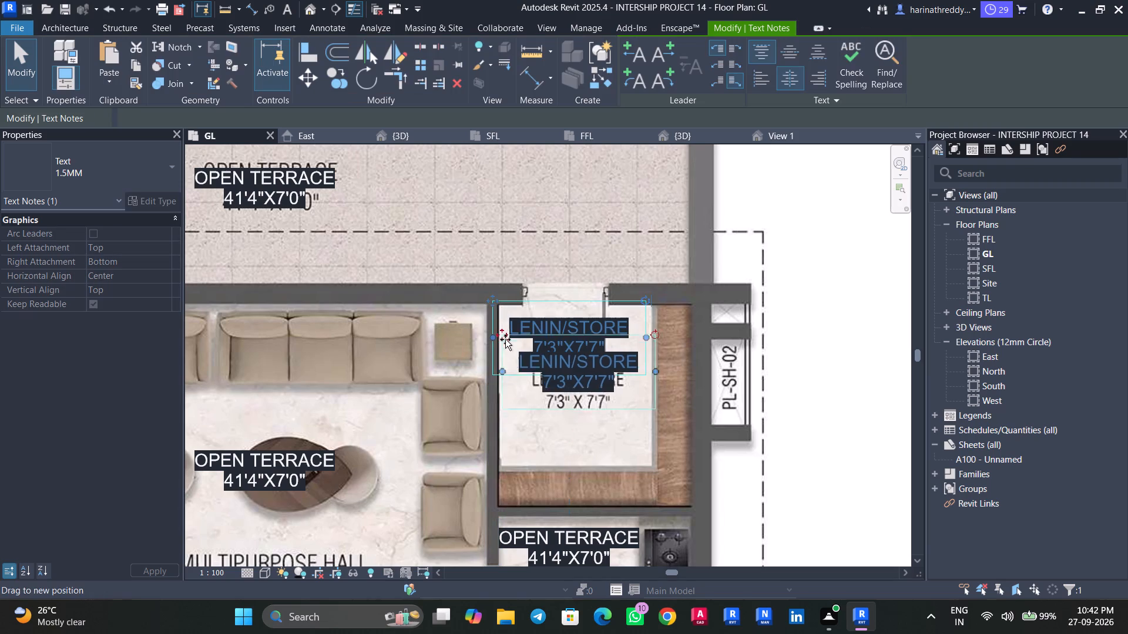
drag(505, 339, 502, 345)
scroll(462, 345, down, 3)
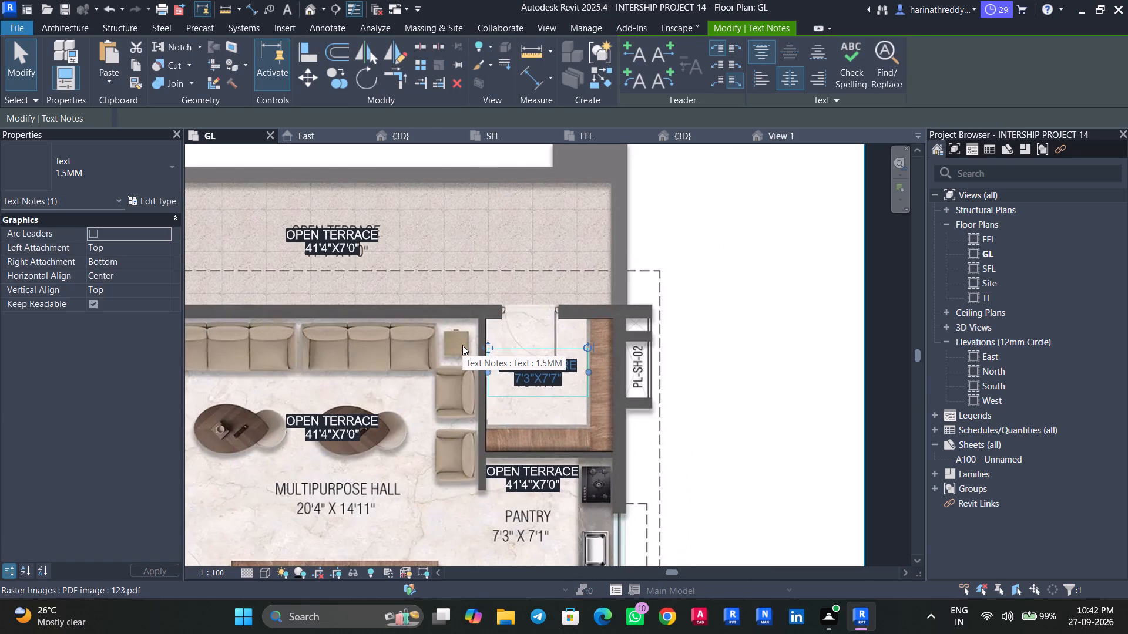
middle_drag(462, 345, 475, 321)
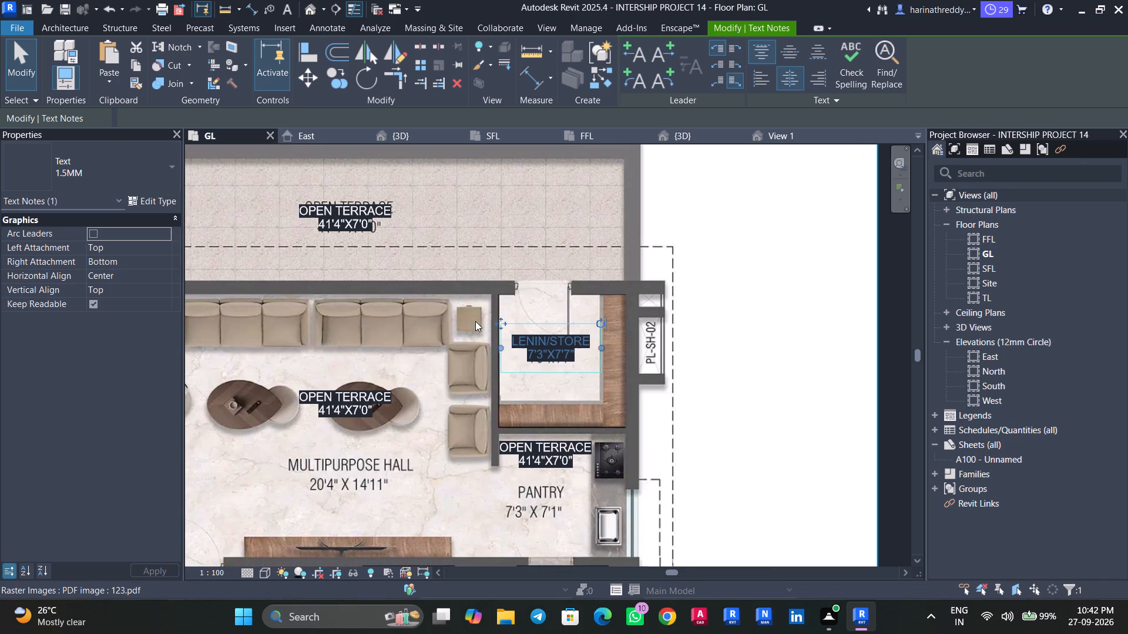
Replace the name line of the copied placeholder label in the multipurpose hall with MULTIPURPOSE HALL.
middle_drag(477, 321, 522, 292)
middle_drag(412, 375, 454, 324)
key(Escape)
key(Escape)
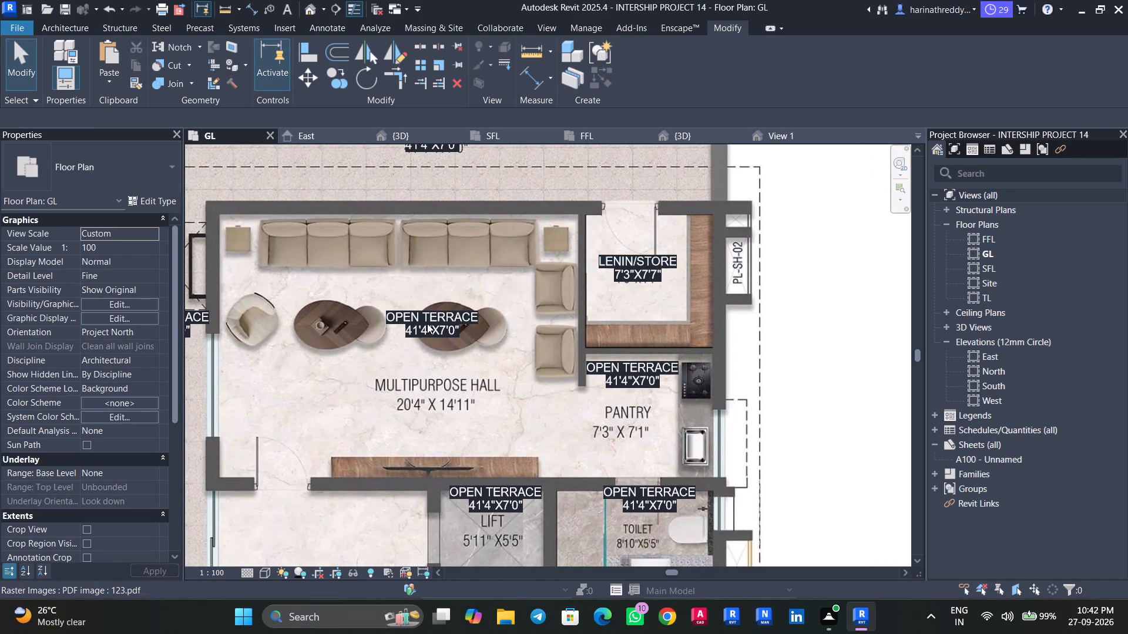
key(Tab)
click(427, 323)
scroll(427, 325, up, 4)
middle_drag(432, 328, 486, 306)
click(564, 297)
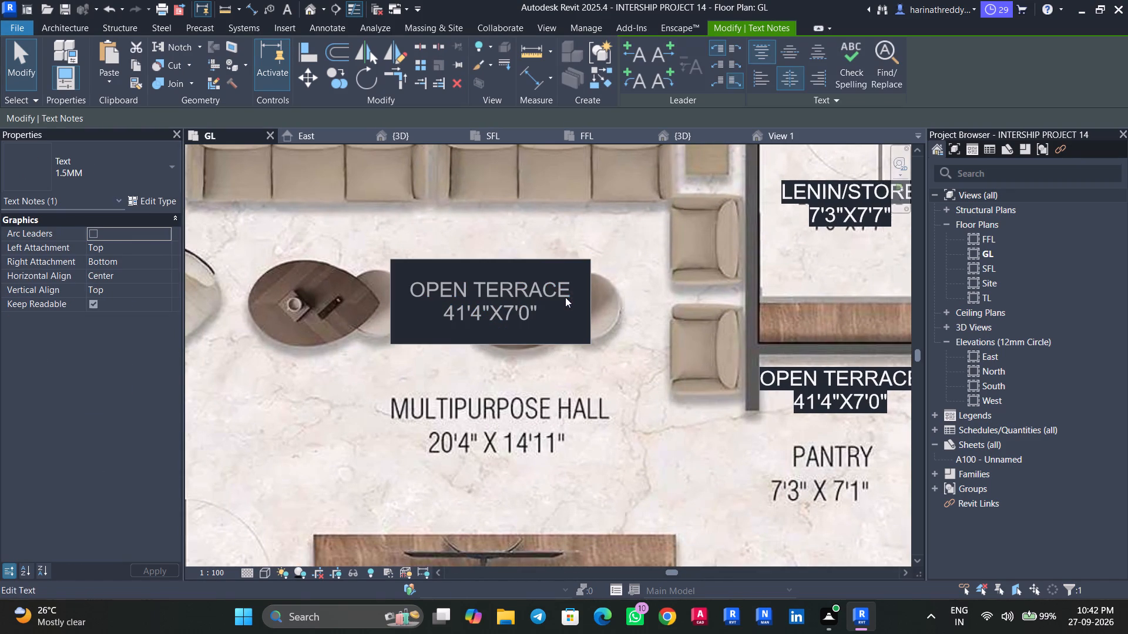
drag(571, 292, 357, 301)
text(MULTI)
text(PURPOSE HA)
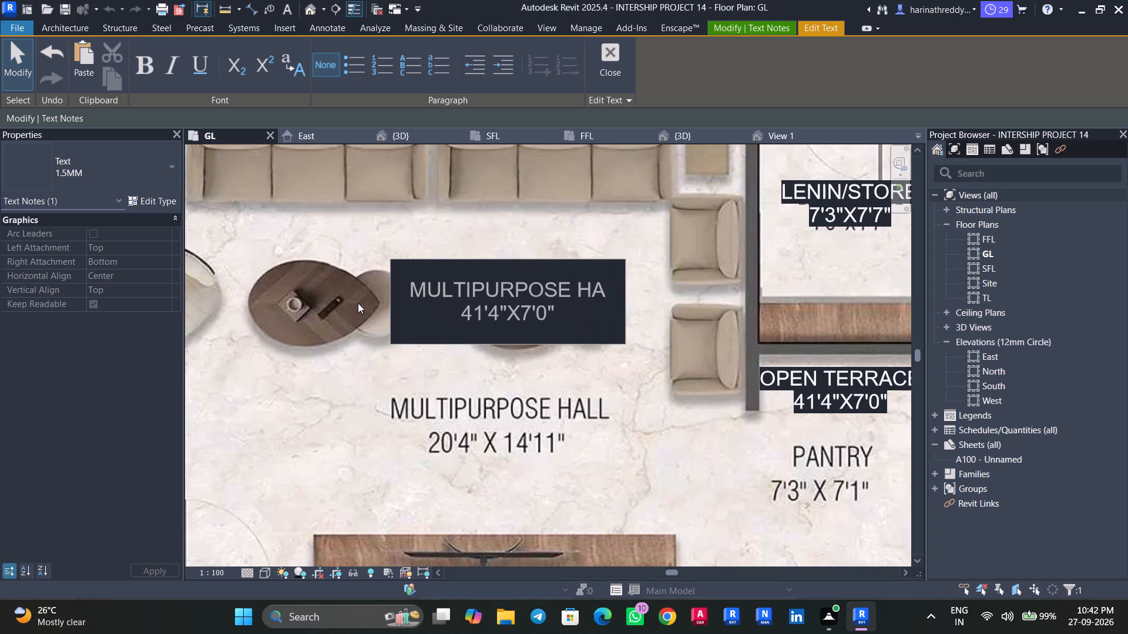
text(LL)
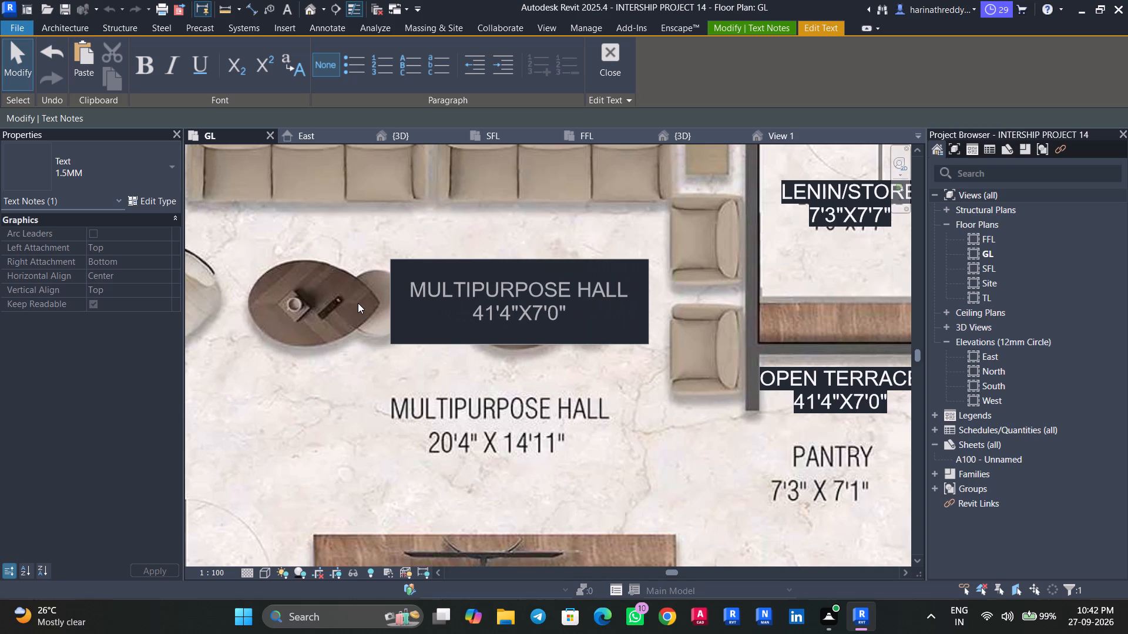
Change the size line of the MULTIPURPOSE HALL label to 20'4"X14'11".
drag(570, 312, 434, 322)
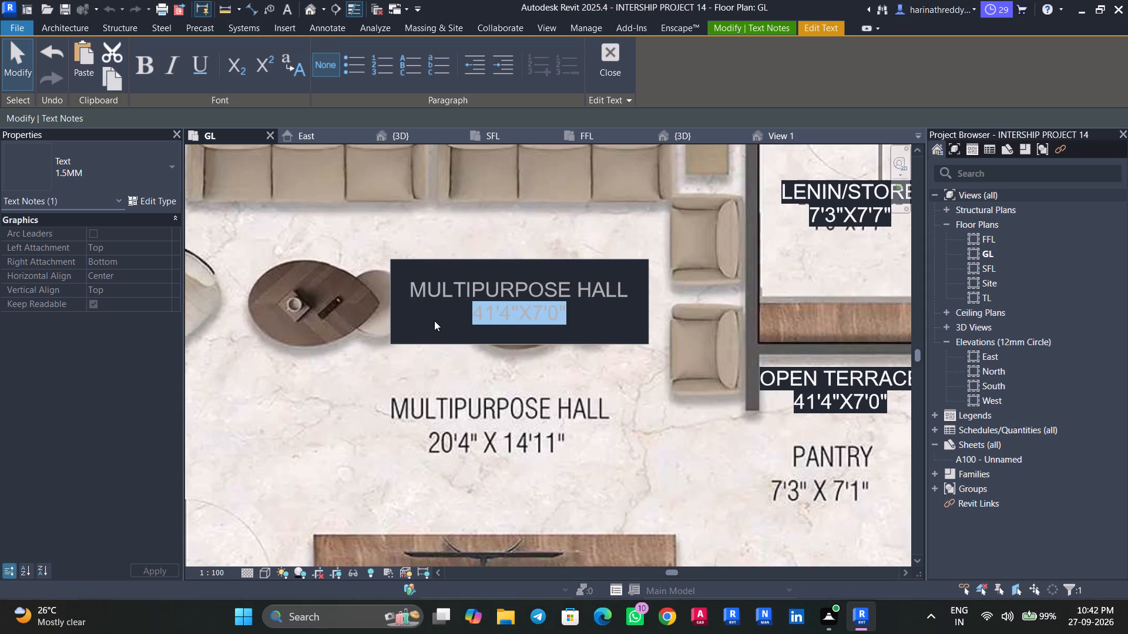
text(20)
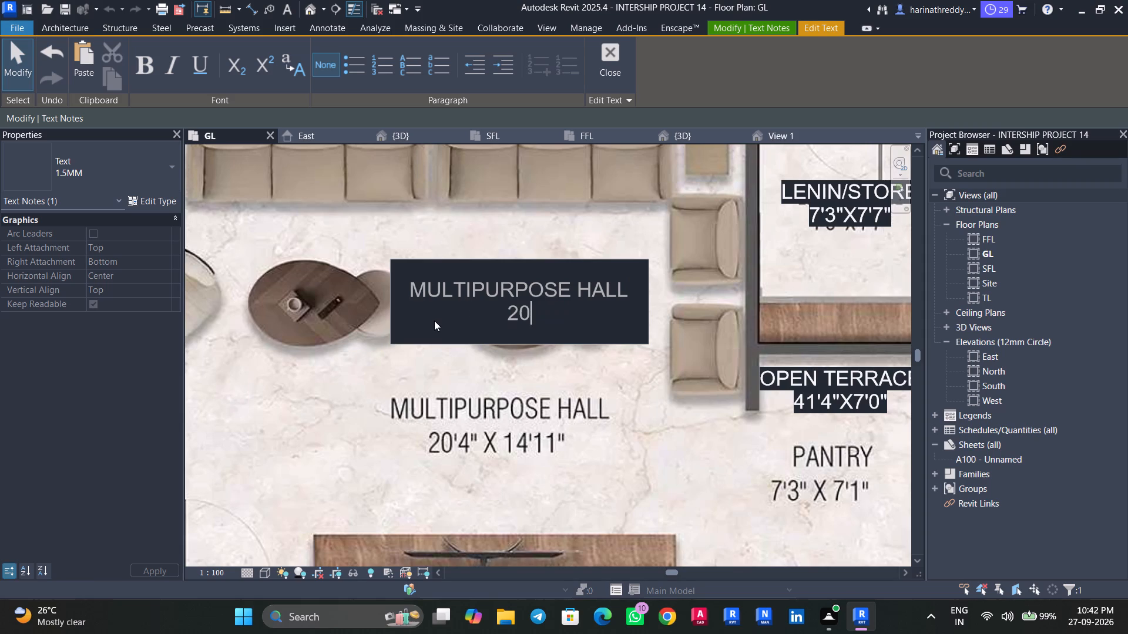
key(apostrophe)
text(4")
key(x)
text(14')
text(11")
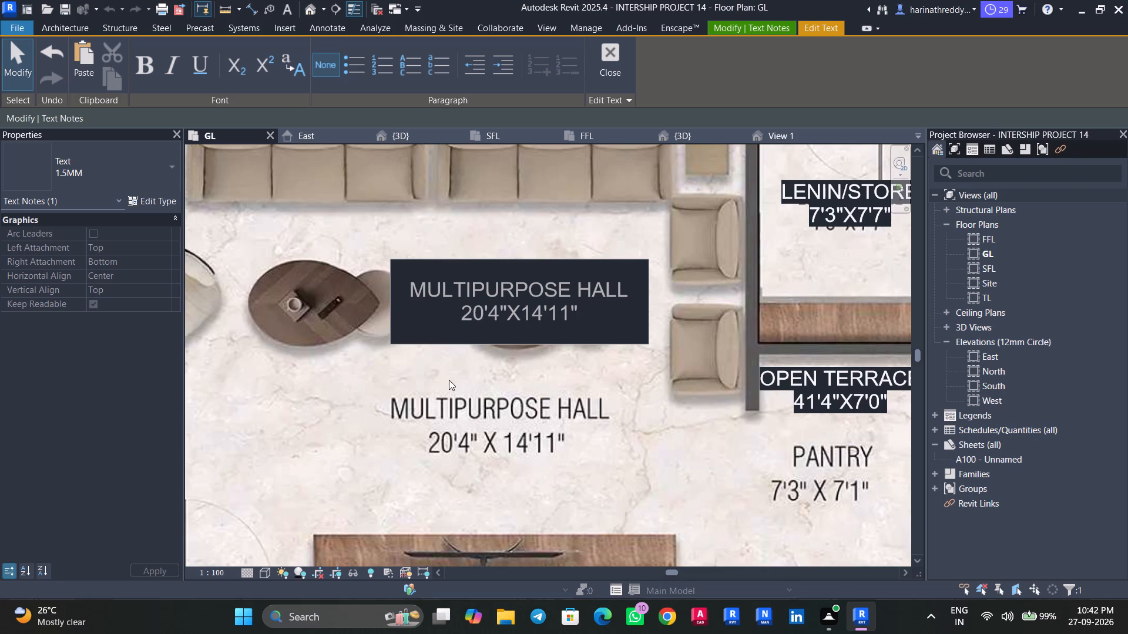
click(455, 415)
Move the MULTIPURPOSE HALL label down over its printed name in the hall.
drag(358, 257, 364, 379)
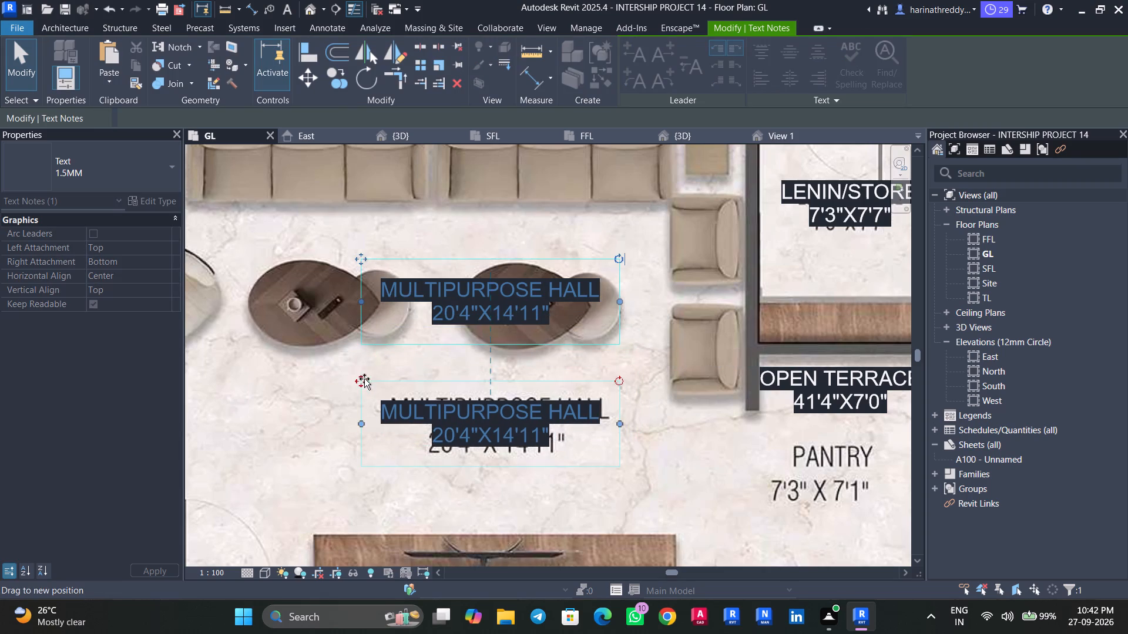
drag(364, 379, 364, 379)
middle_drag(549, 414, 293, 402)
key(Escape)
key(Escape)
Replace the name line of the copied placeholder label in the pantry with PANTRY.
key(Tab)
click(555, 370)
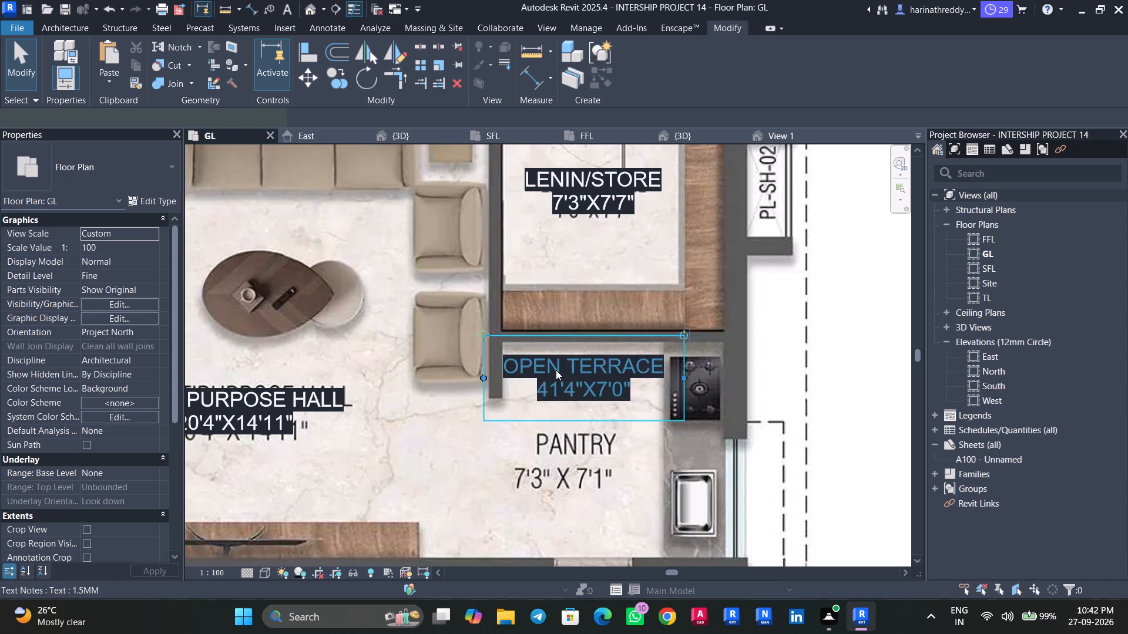
click(643, 363)
drag(662, 365, 456, 379)
text(PANTRY)
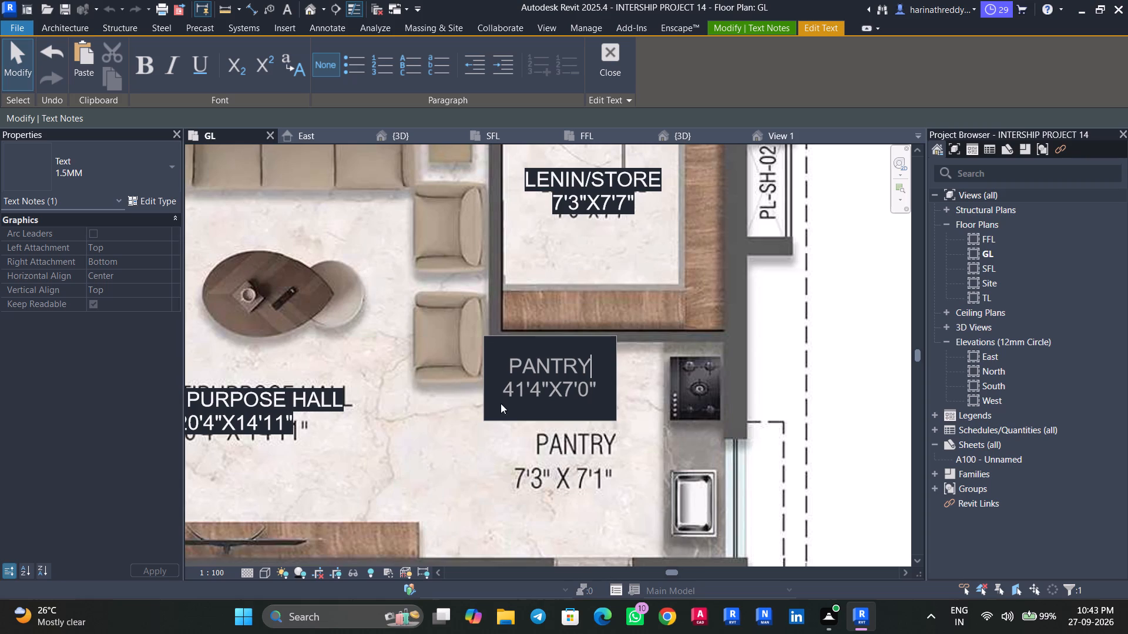
Change the size line of the PANTRY label to 7'3"X7'1".
drag(602, 389, 466, 406)
text(7'3")
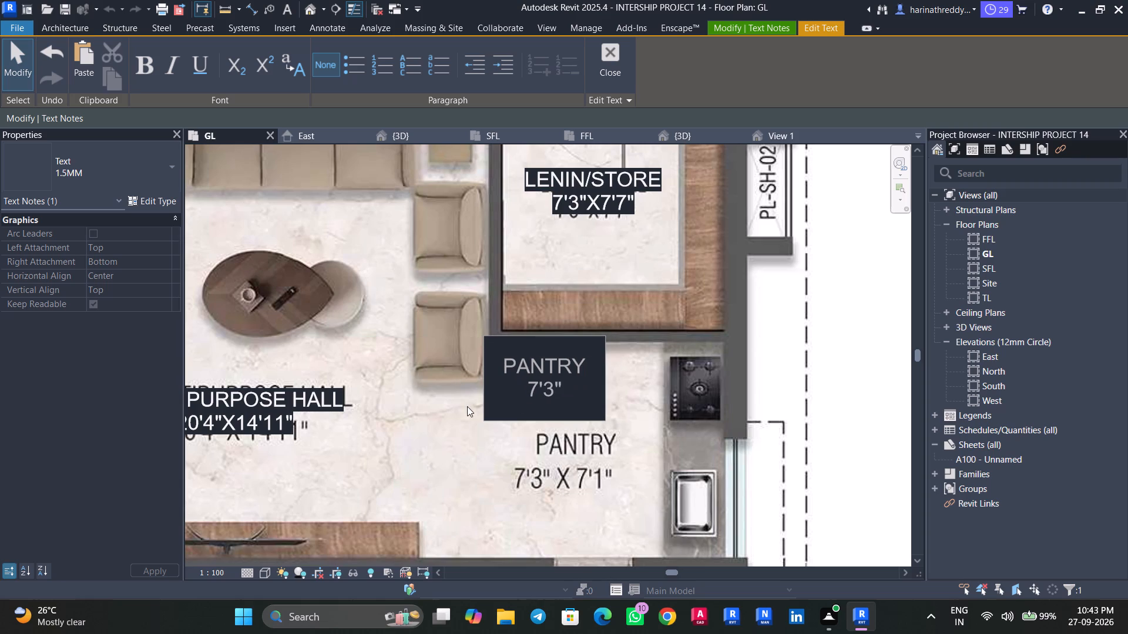
text(X7')
key(1)
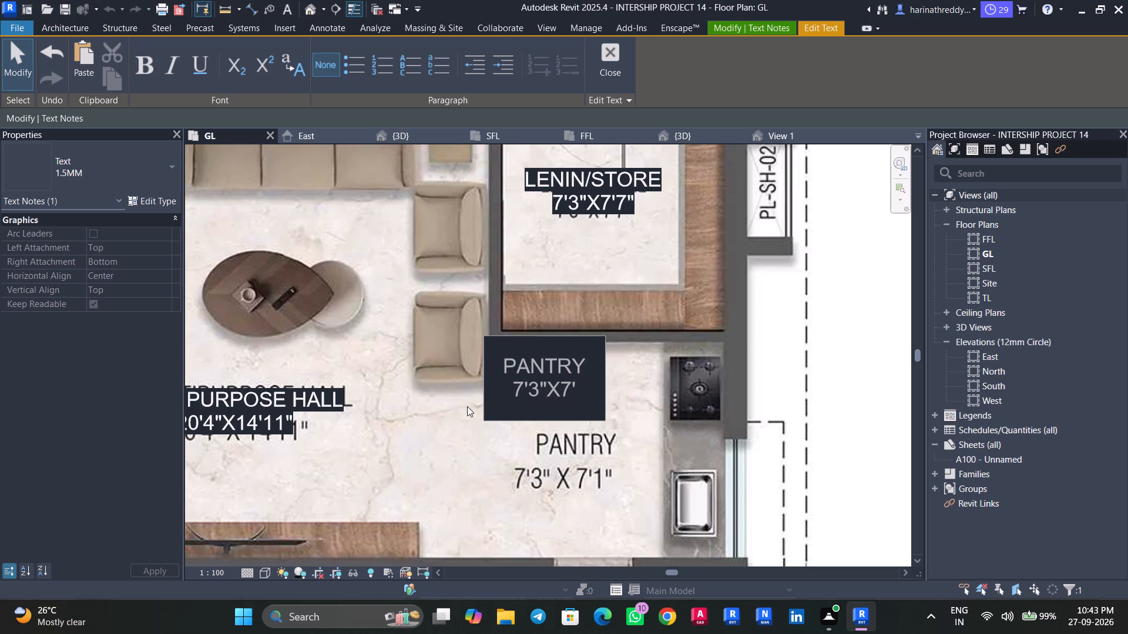
key(shift+quotedbl)
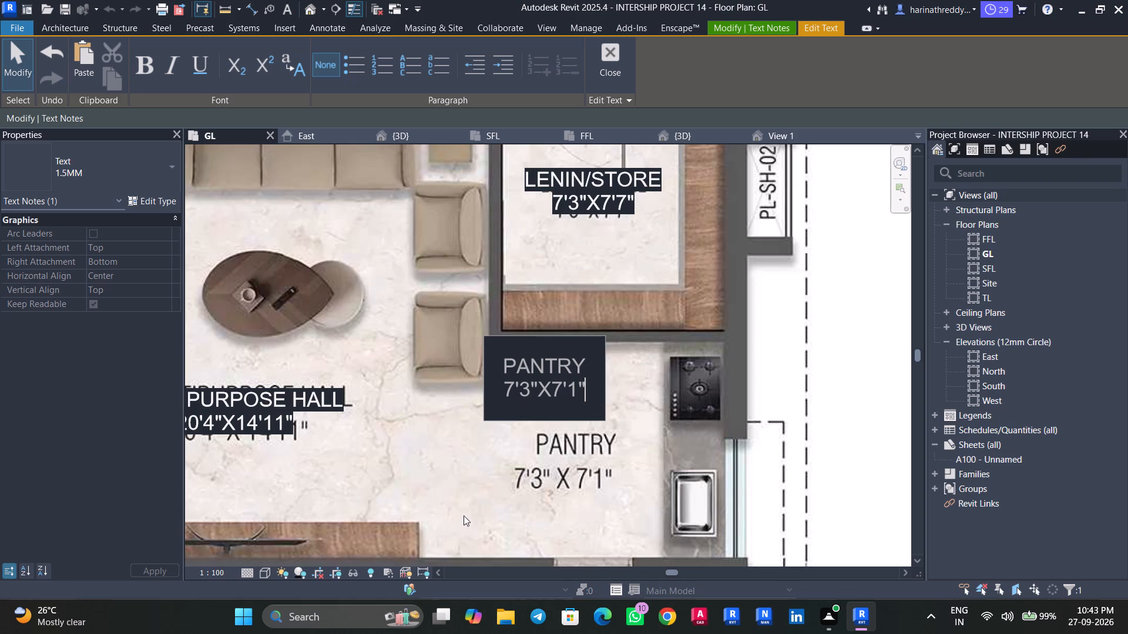
click(503, 493)
Move the PANTRY label down over its printed name in the pantry.
drag(522, 328, 505, 415)
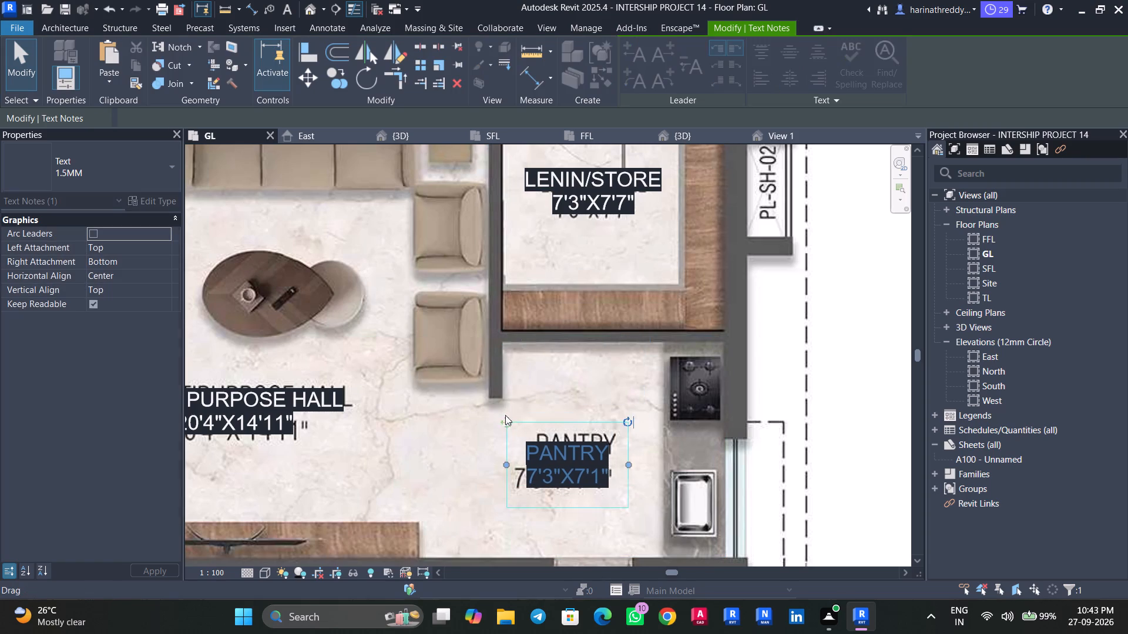
Replace the first line of the placeholder label below the ladder cutout on the side terrace with LADDER.
scroll(476, 412, down, 6)
middle_drag(439, 426, 485, 259)
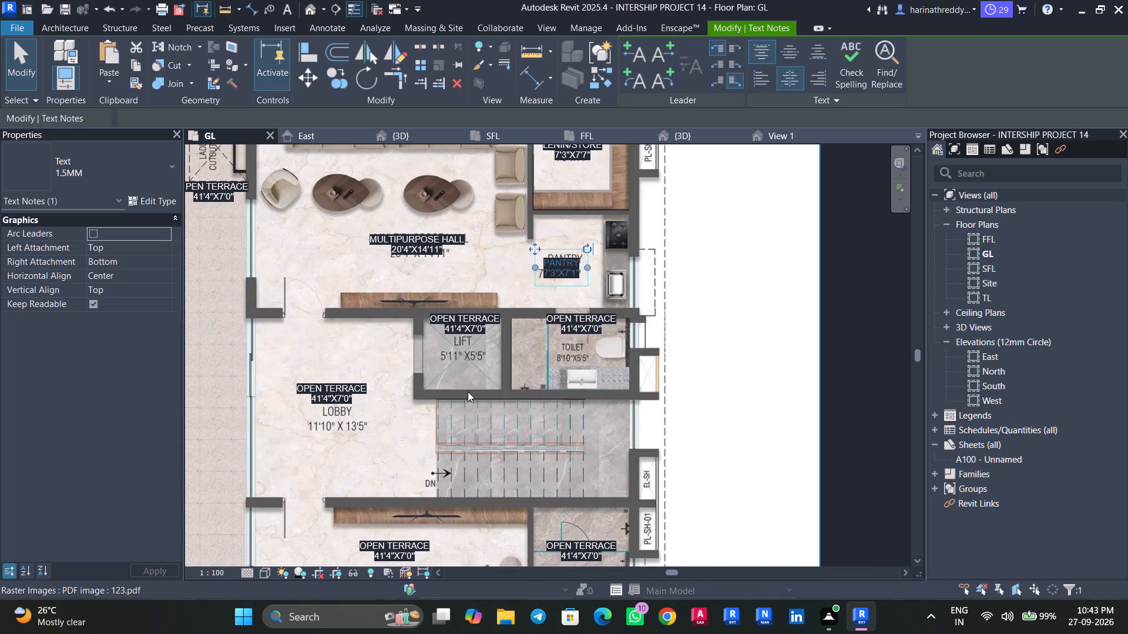
scroll(468, 392, down, 4)
middle_drag(422, 407, 516, 322)
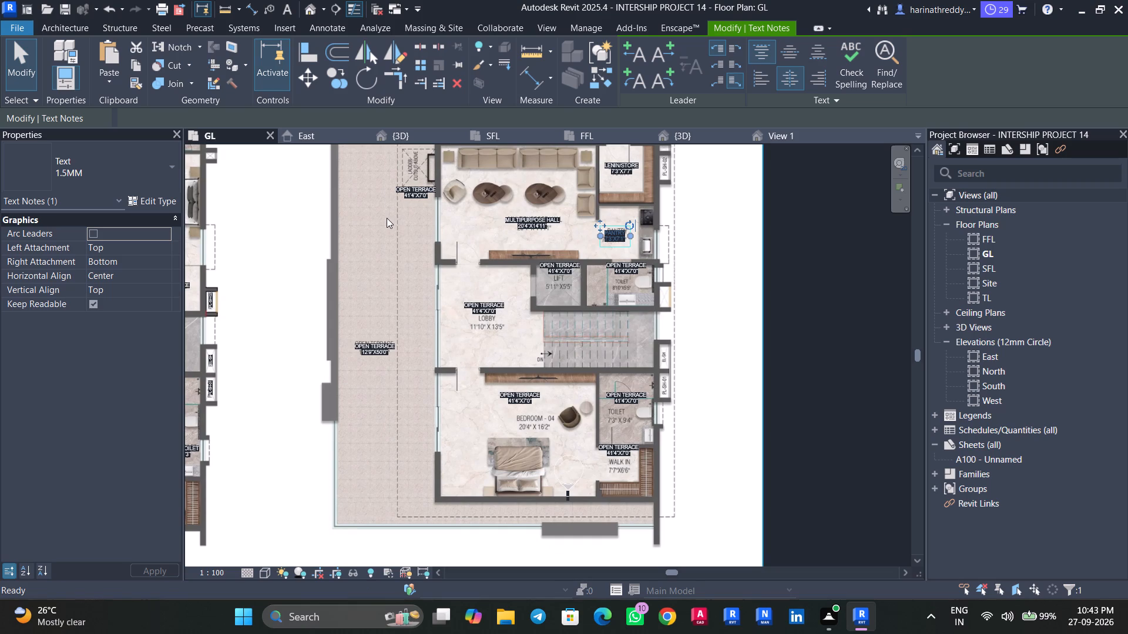
middle_drag(387, 218, 382, 345)
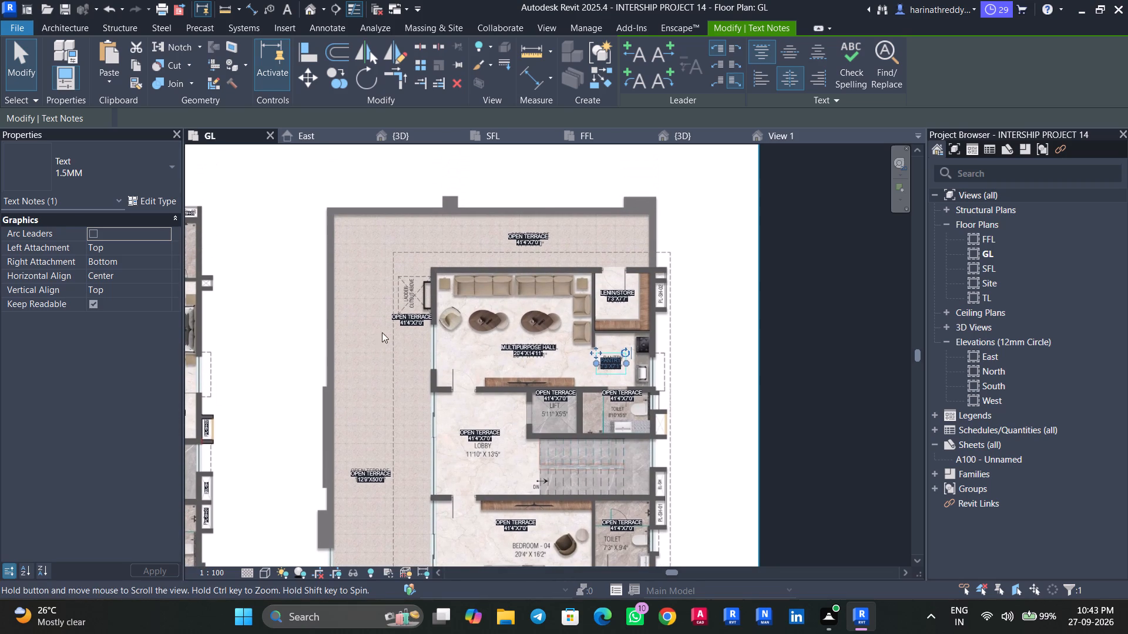
key(Escape)
key(Escape)
scroll(414, 315, up, 2)
scroll(414, 315, down, 1)
scroll(414, 315, up, 2)
key(Tab)
click(412, 321)
scroll(409, 325, up, 5)
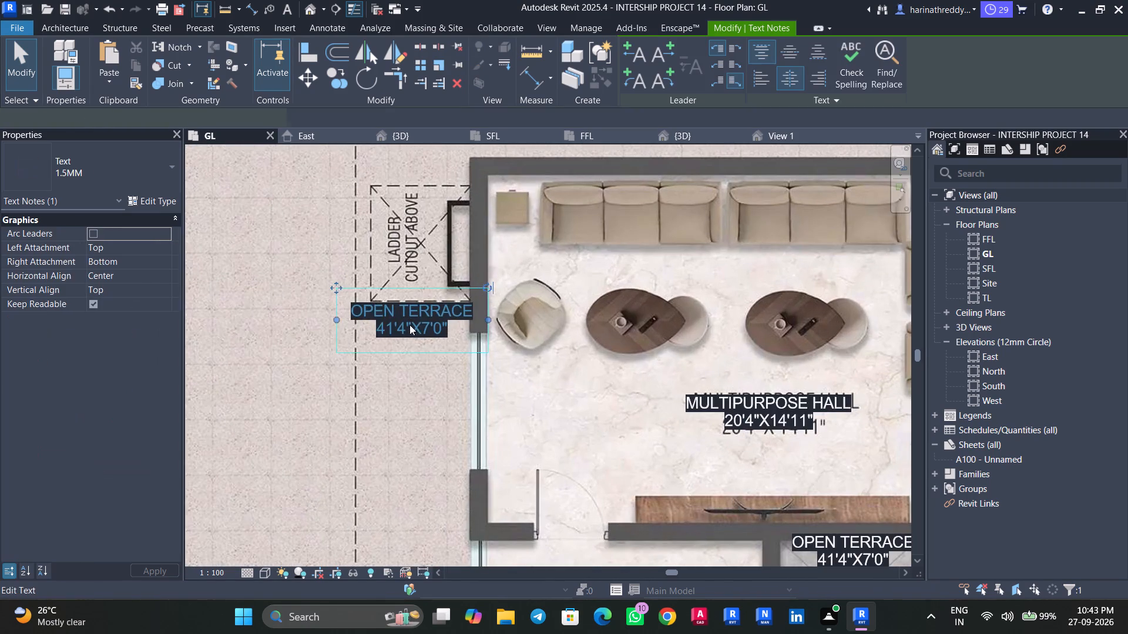
click(443, 317)
drag(472, 309, 325, 311)
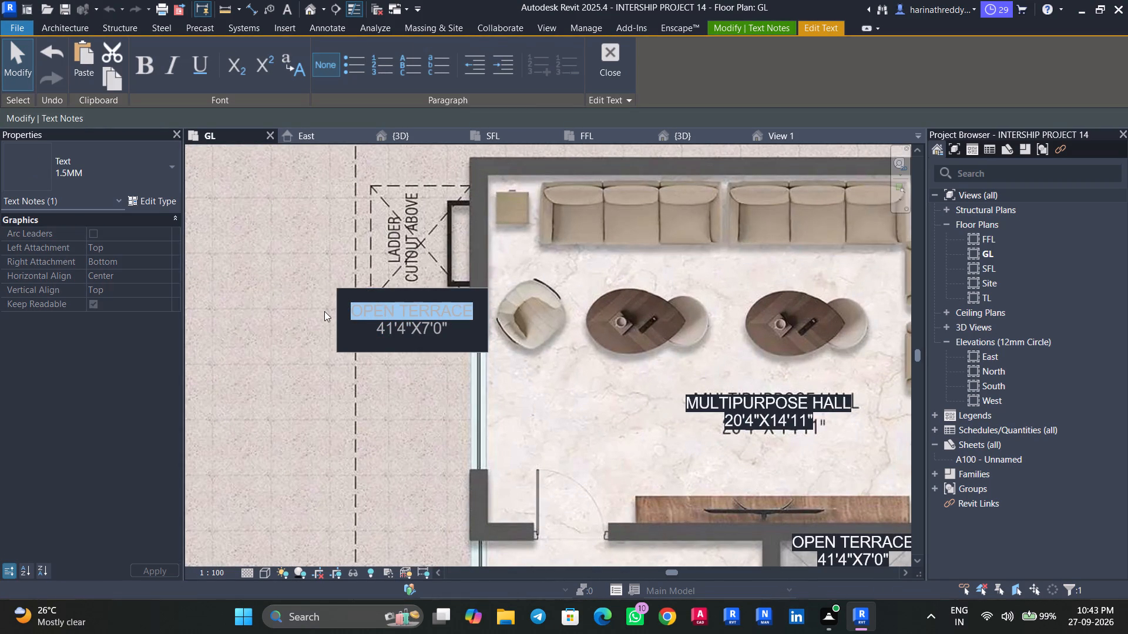
text(LADDER)
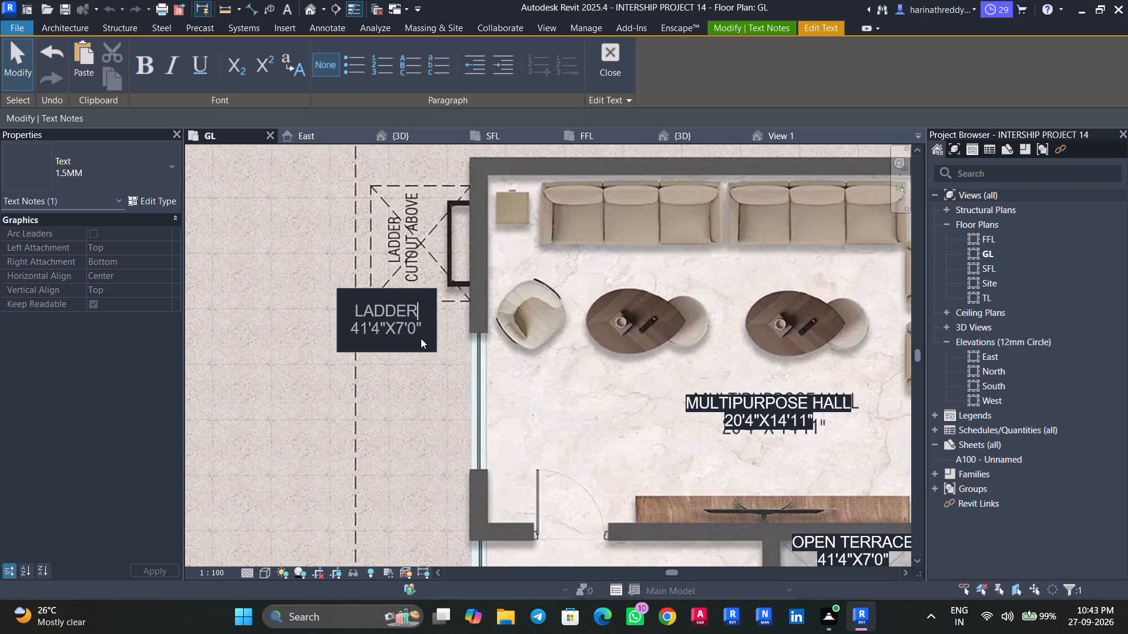
Change the second line of the LADDER label to CUTOUT ABOVE.
drag(421, 332, 286, 336)
text(CATOUT)
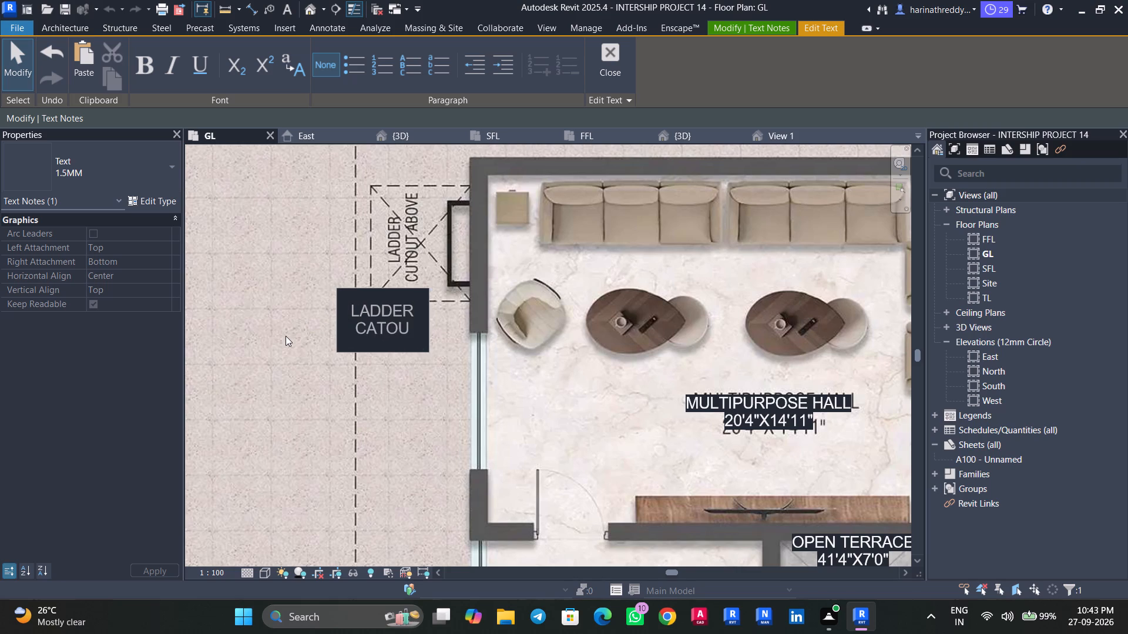
key(space)
text(ABOVE)
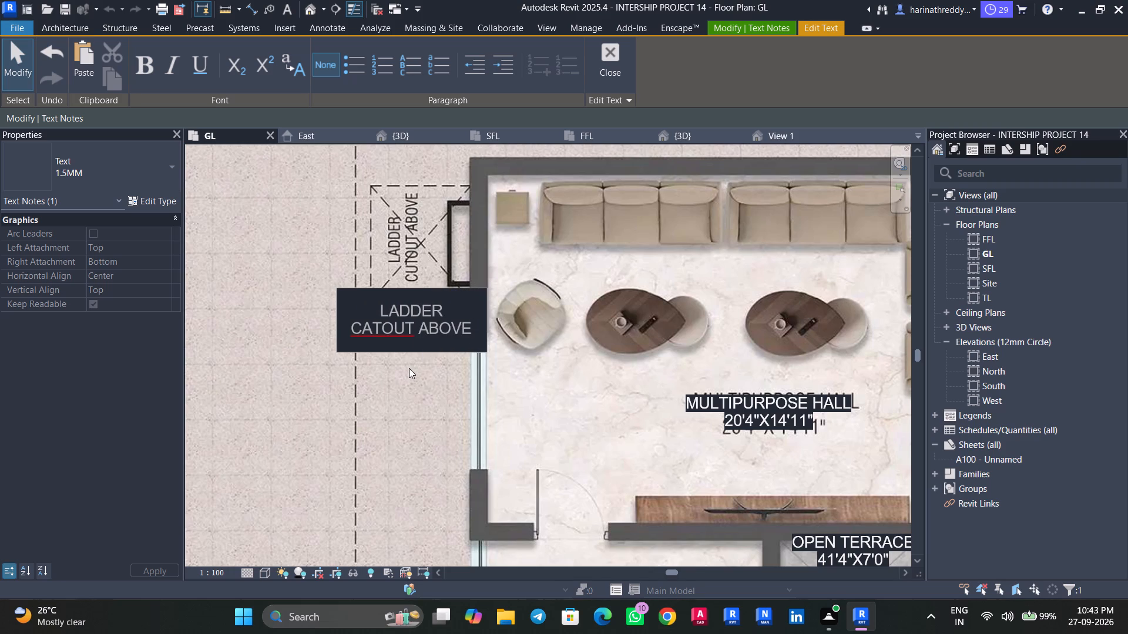
click(374, 331)
key(BackSpace)
key(u)
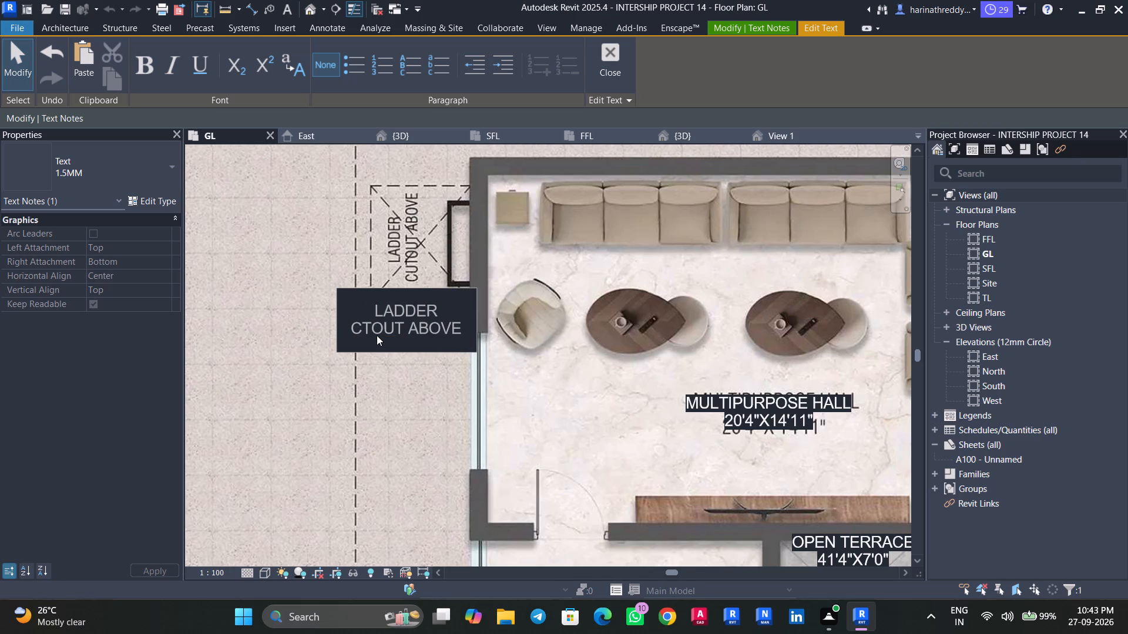
click(405, 375)
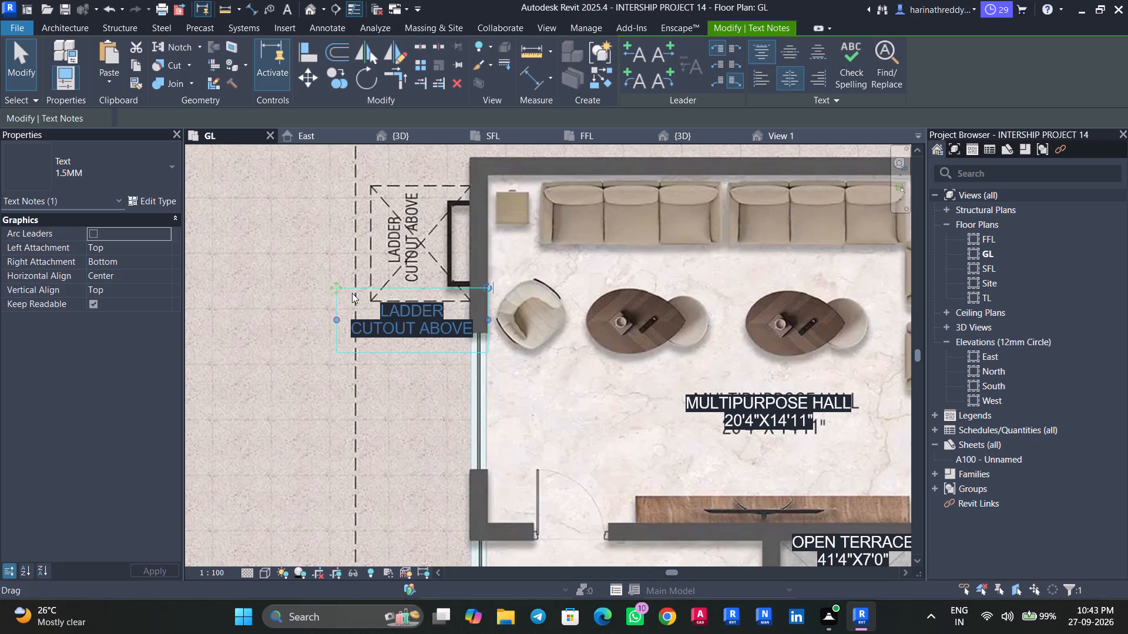
Rotate the LADDER CUTOUT ABOVE label to read vertically and place it over the printed text in the ladder cutout.
drag(494, 281, 377, 236)
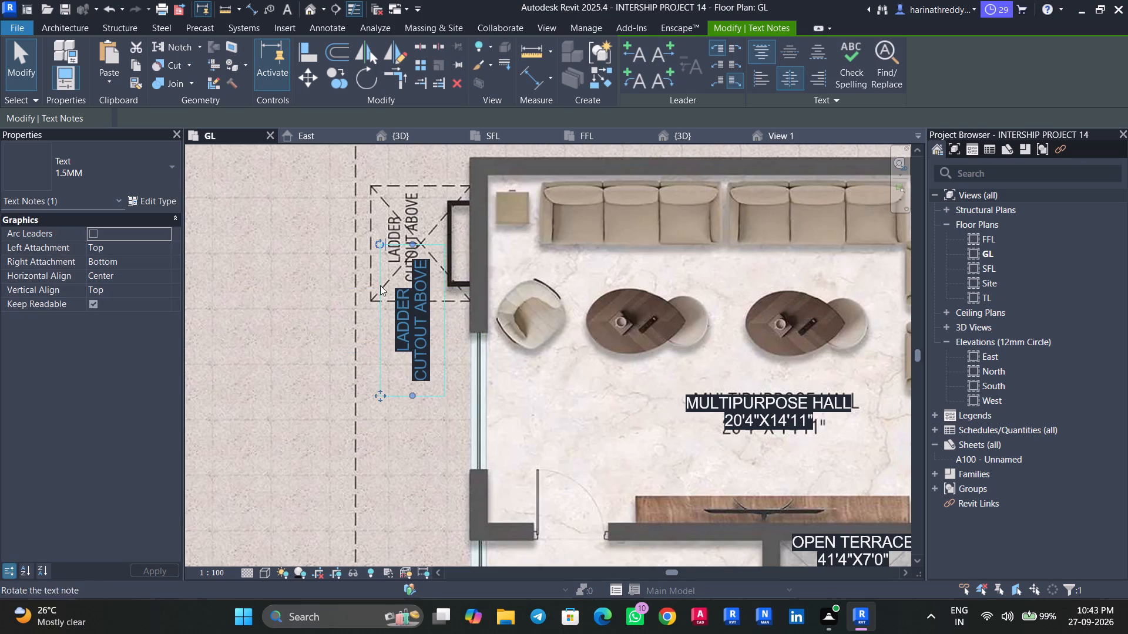
drag(374, 395, 366, 321)
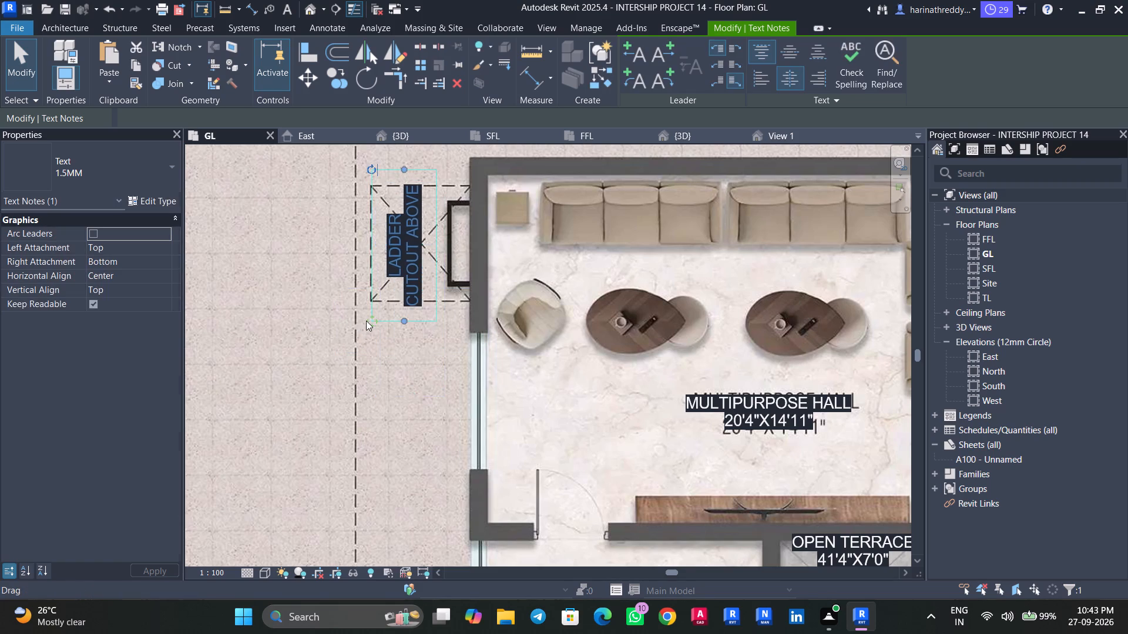
Replace the name line of the copied placeholder label in the lift shaft with LIFT.
scroll(363, 338, down, 10)
middle_drag(474, 405, 469, 363)
scroll(526, 398, up, 5)
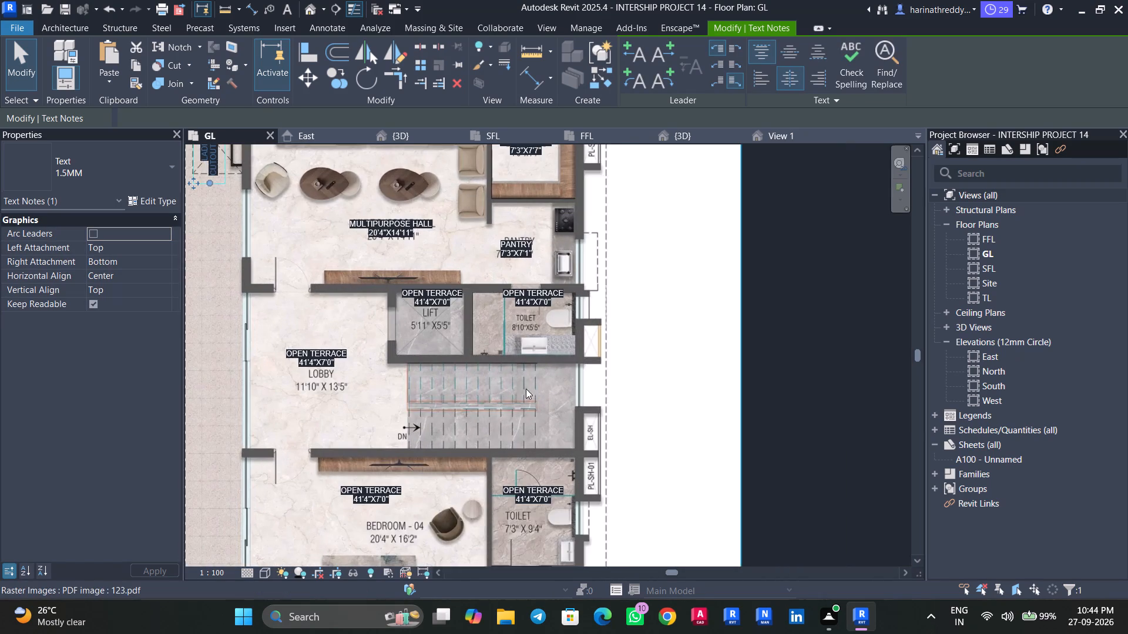
scroll(474, 348, up, 1)
middle_drag(476, 348, 495, 418)
key(Escape)
key(Escape)
scroll(447, 375, up, 3)
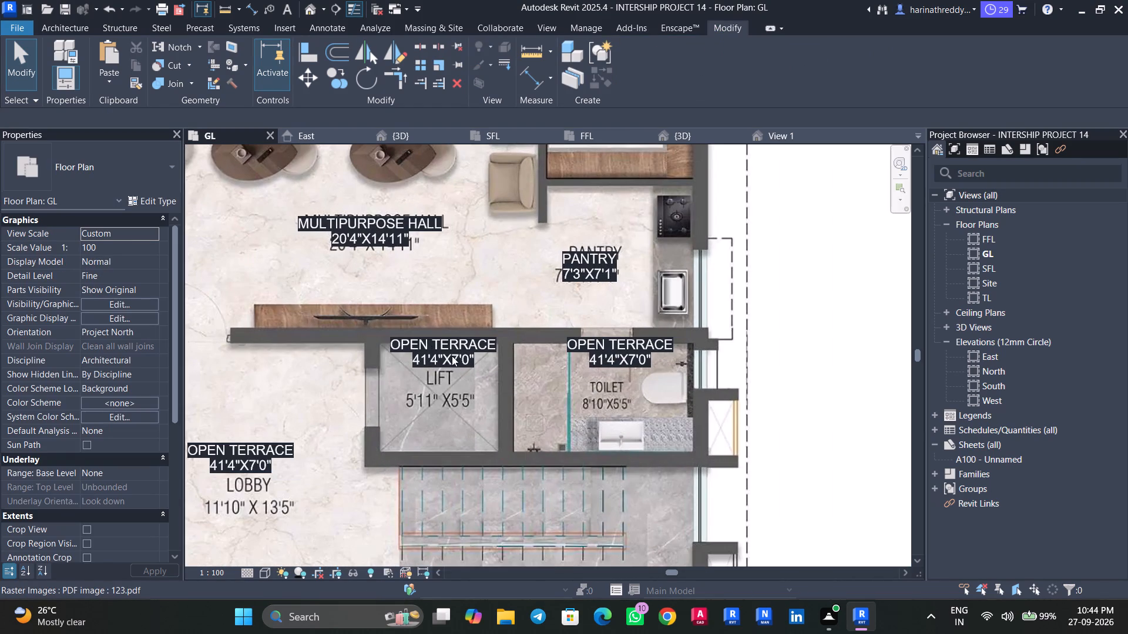
key(Tab)
click(449, 349)
scroll(458, 361, up, 2)
click(458, 361)
drag(512, 340, 382, 356)
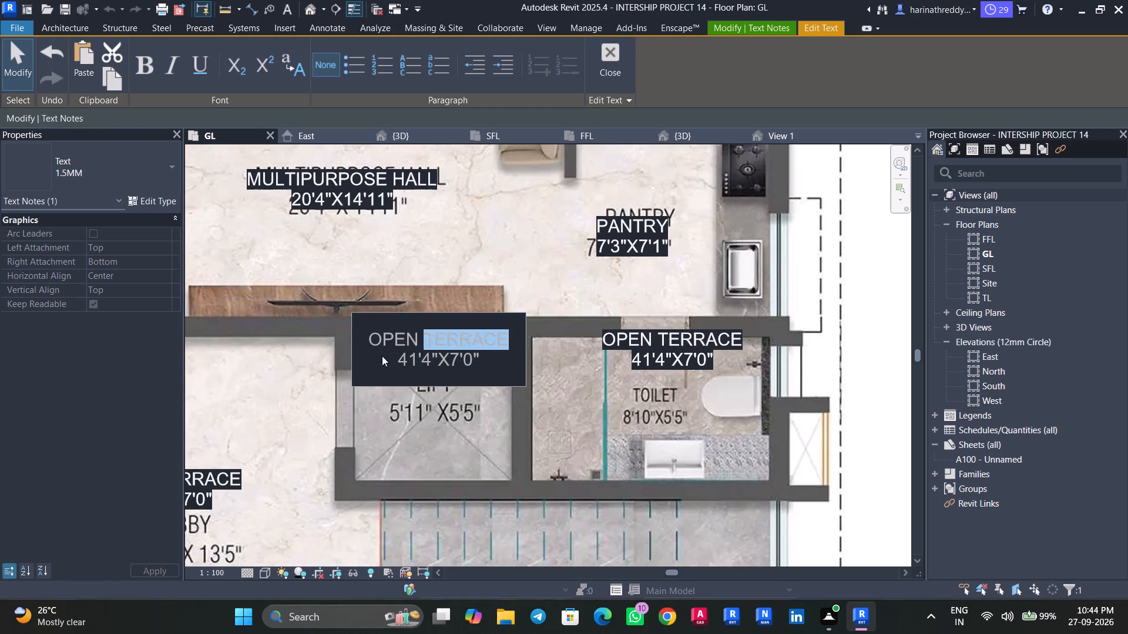
drag(382, 356, 367, 333)
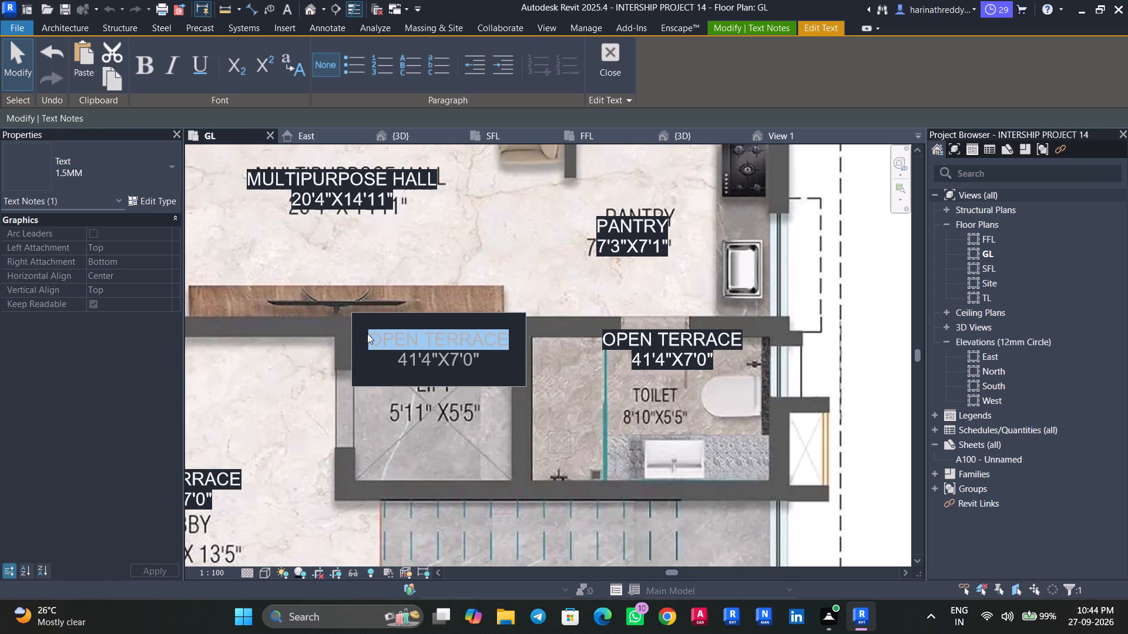
text(LIFT)
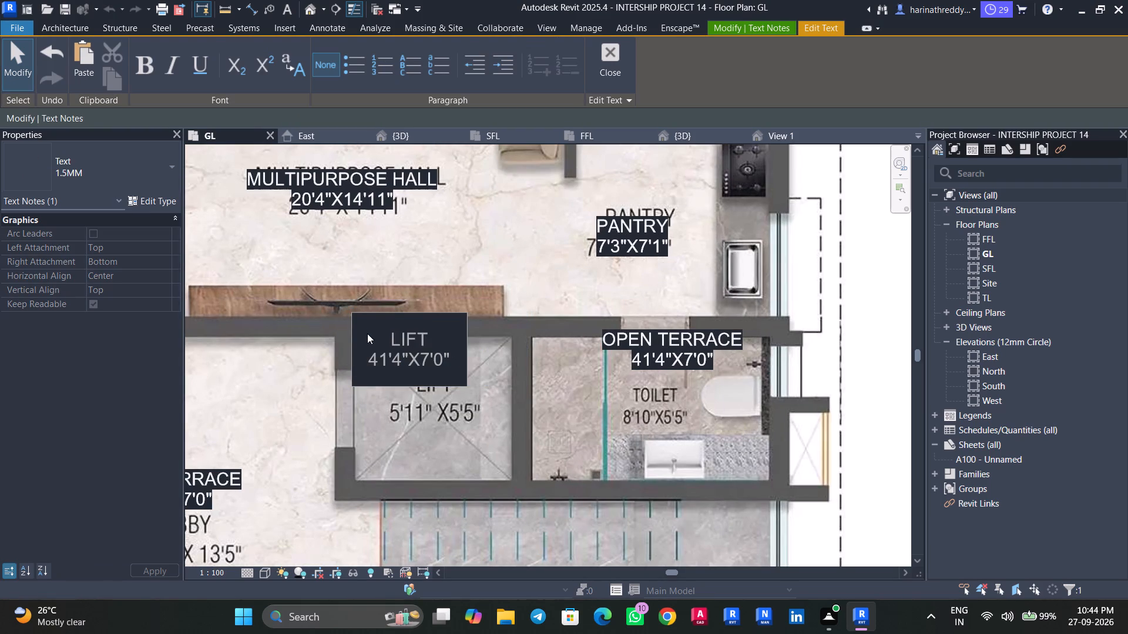
Change the size line of the LIFT label to 5'11"X5'5".
drag(458, 366, 311, 365)
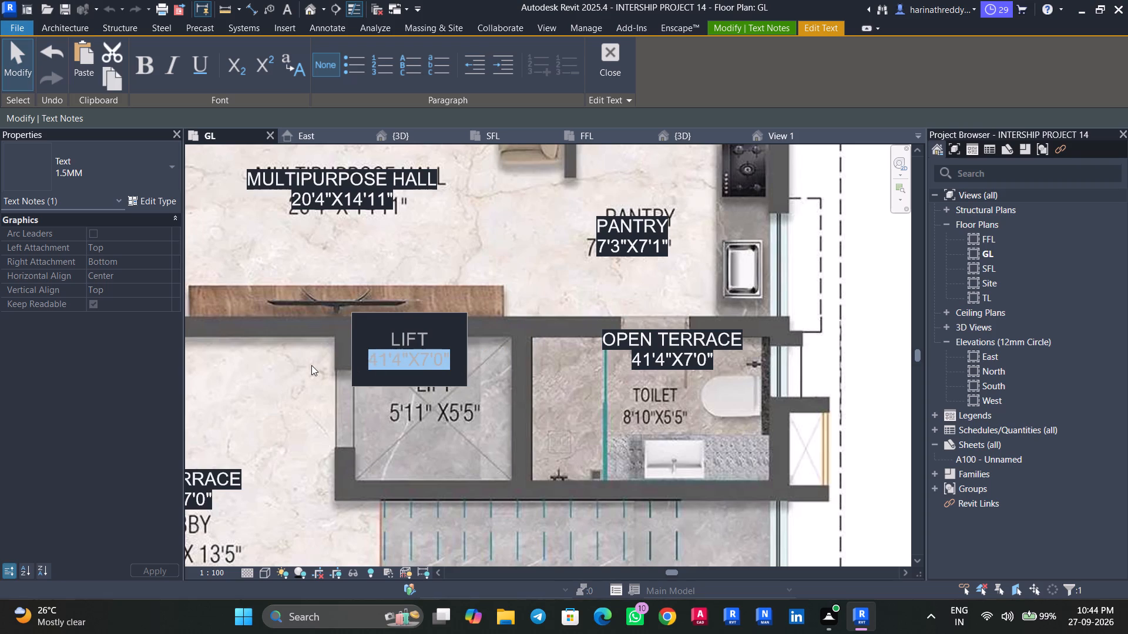
text(5'11")
key(x)
text(5'5)
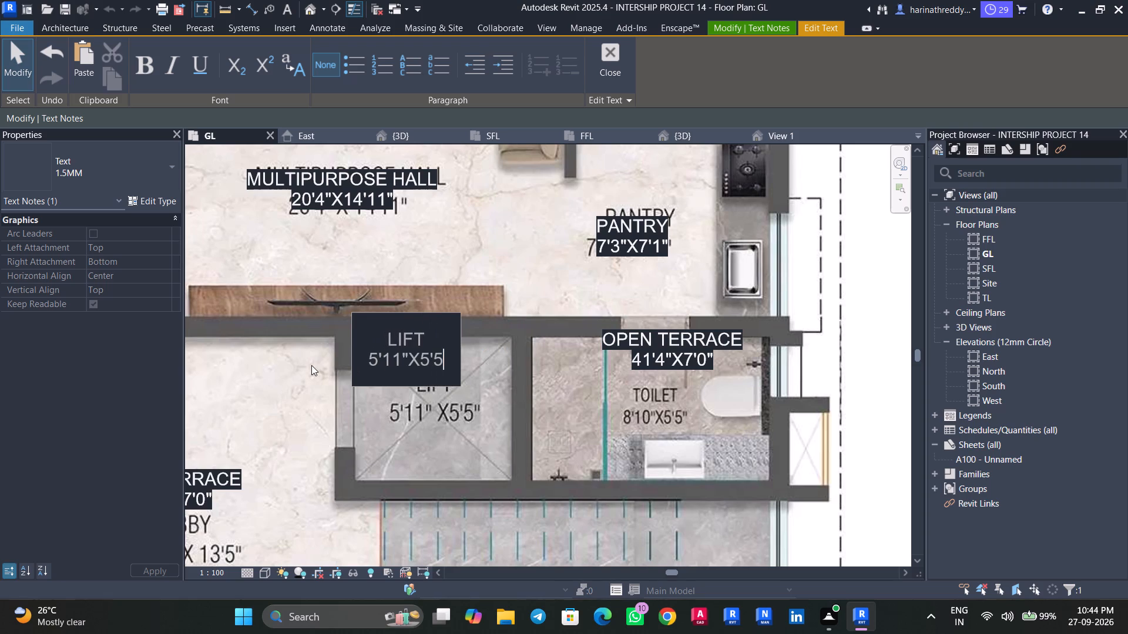
key(shift+quotedbl)
click(390, 424)
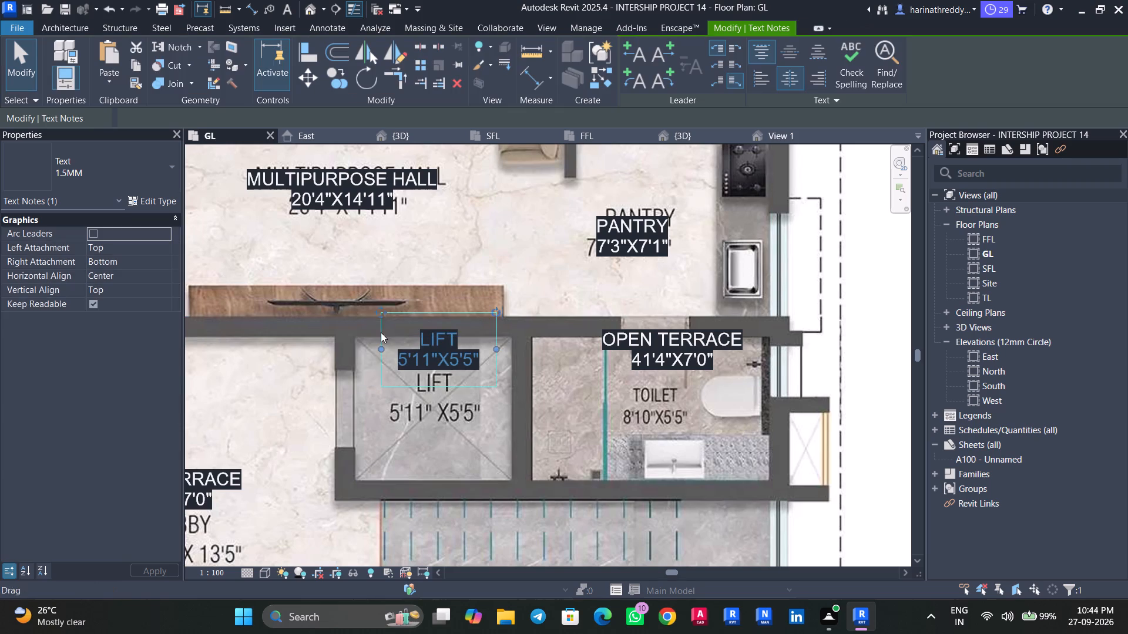
Move the LIFT 5'11"X5'5" label over the printed text in the lift shaft.
drag(382, 311, 375, 359)
key(Escape)
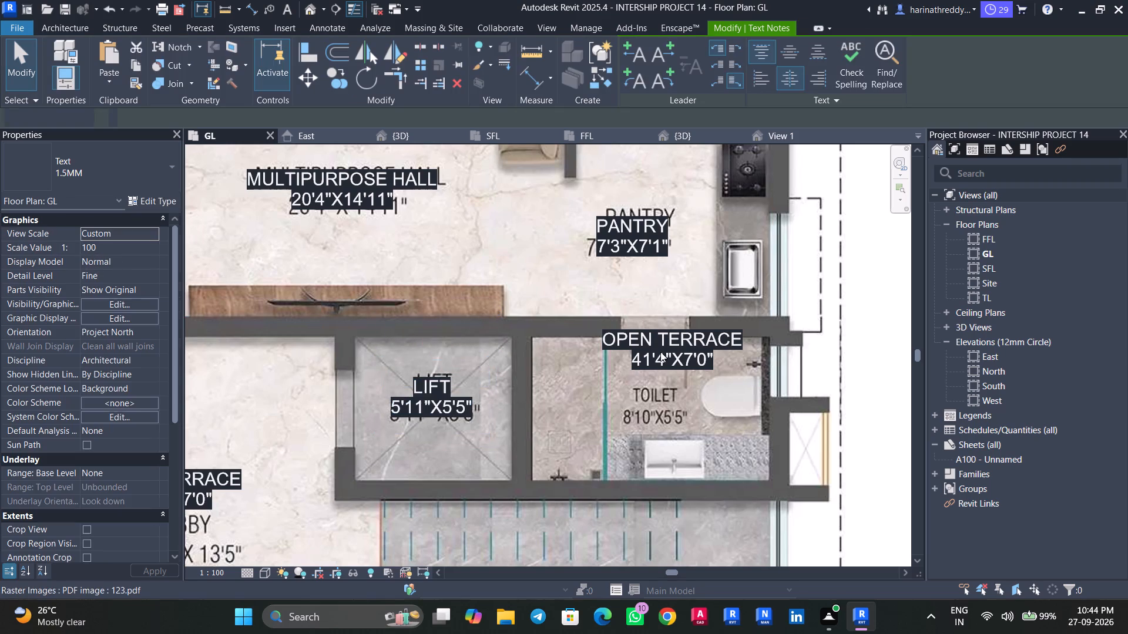
key(Escape)
Replace the placeholder label in the toilet beside the lift with TOILET and the size 8'10"X5'5".
middle_drag(659, 358, 536, 358)
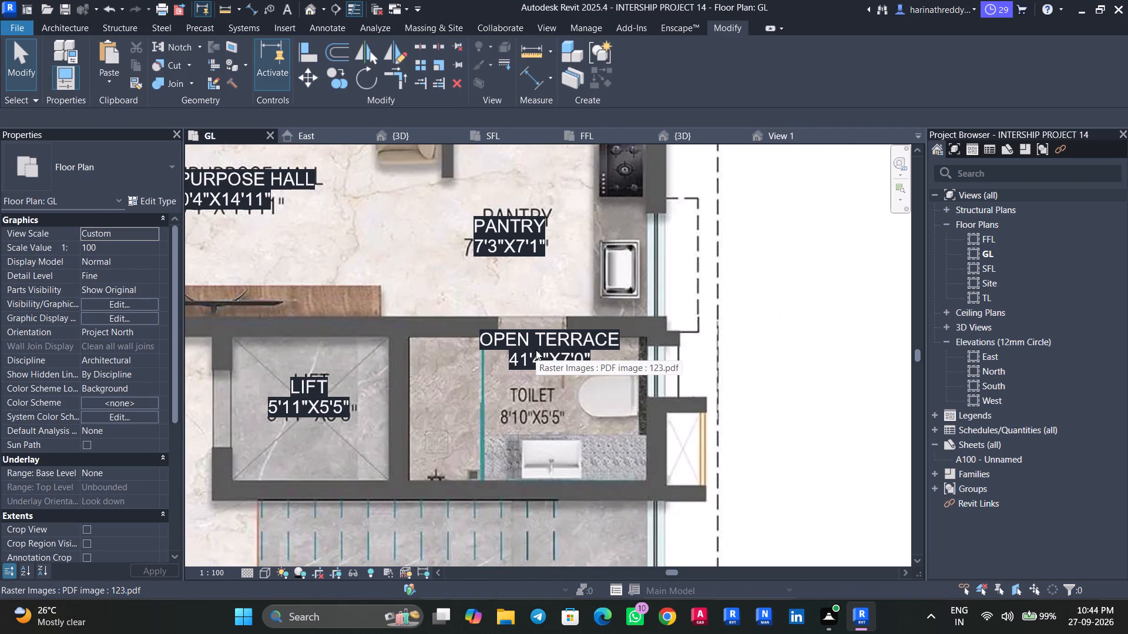
scroll(573, 358, up, 2)
key(Escape)
key(Tab)
click(568, 359)
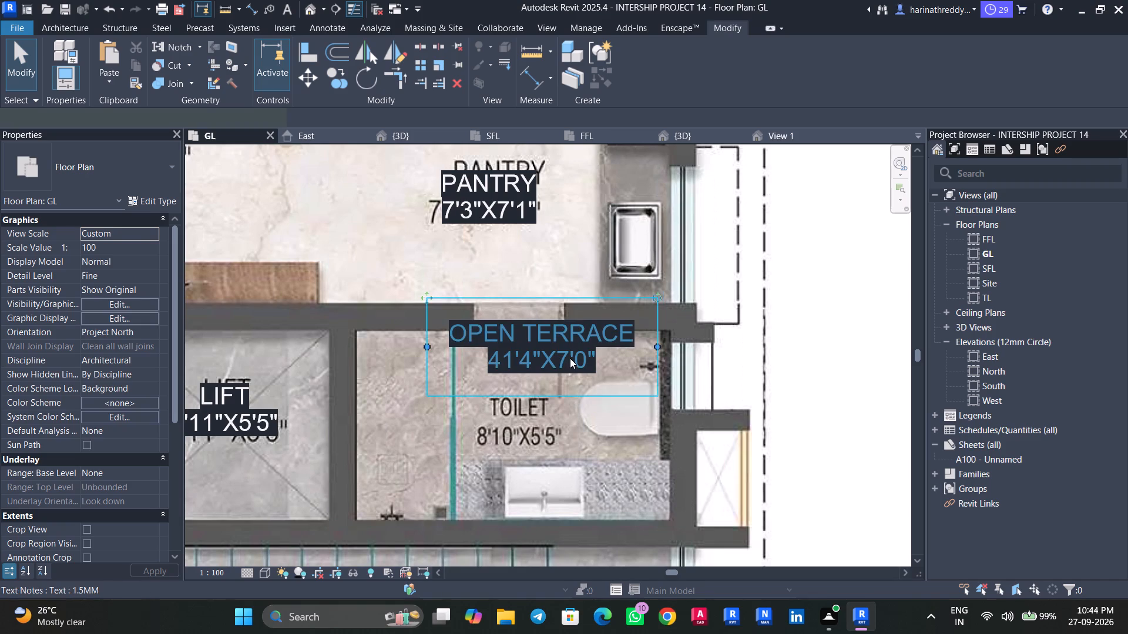
click(572, 357)
drag(643, 332, 425, 331)
text(TOILET)
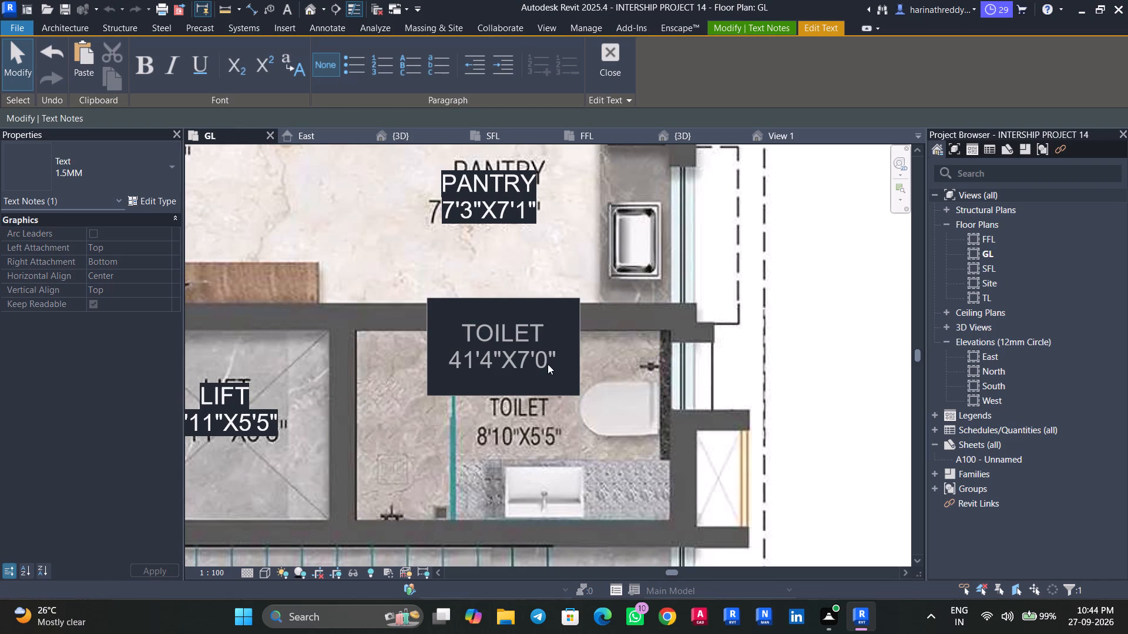
drag(560, 356, 394, 356)
text(8'10")
text(X5')
text(5")
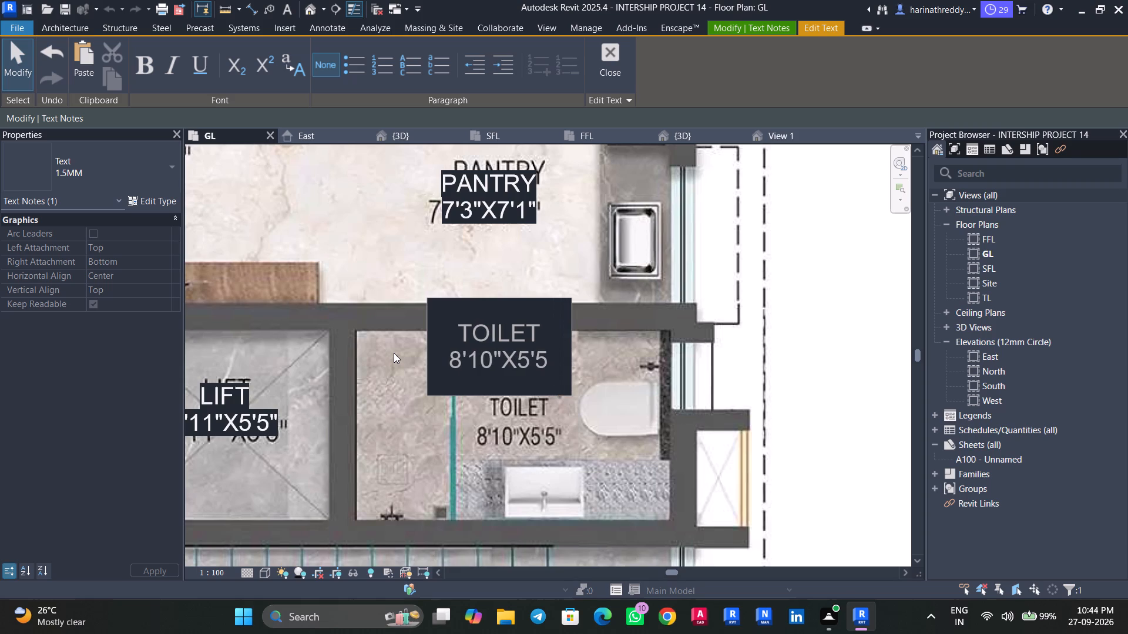
click(427, 417)
Move the TOILET 8'10"X5'5" label over the printed text in the toilet beside the lift.
drag(461, 292, 454, 364)
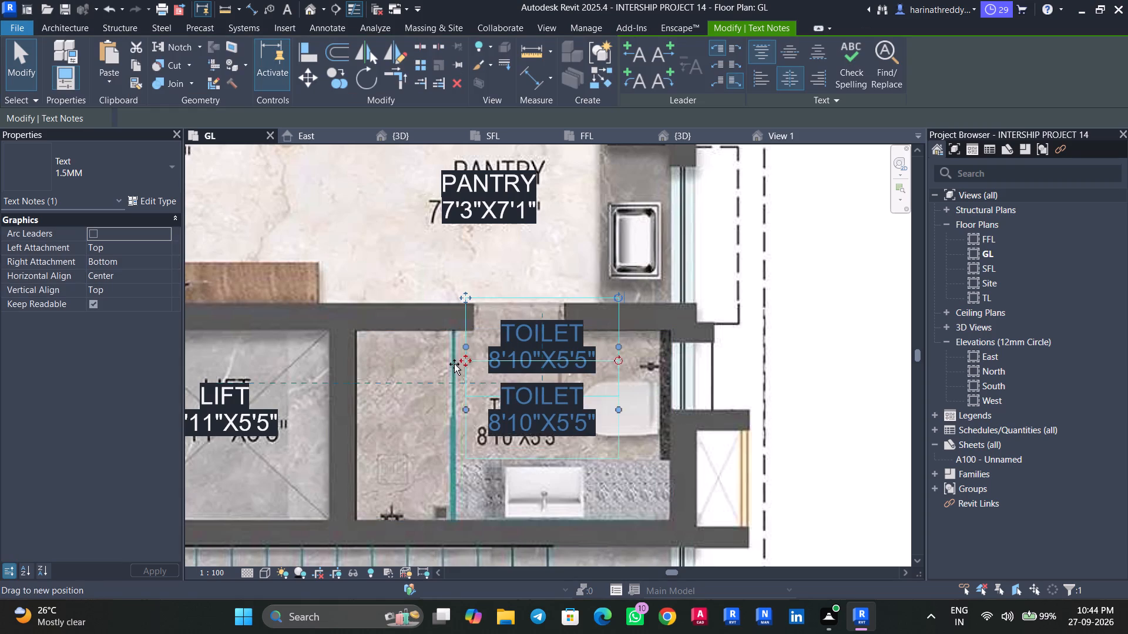
drag(454, 364, 453, 366)
scroll(452, 377, down, 6)
middle_drag(452, 363, 477, 230)
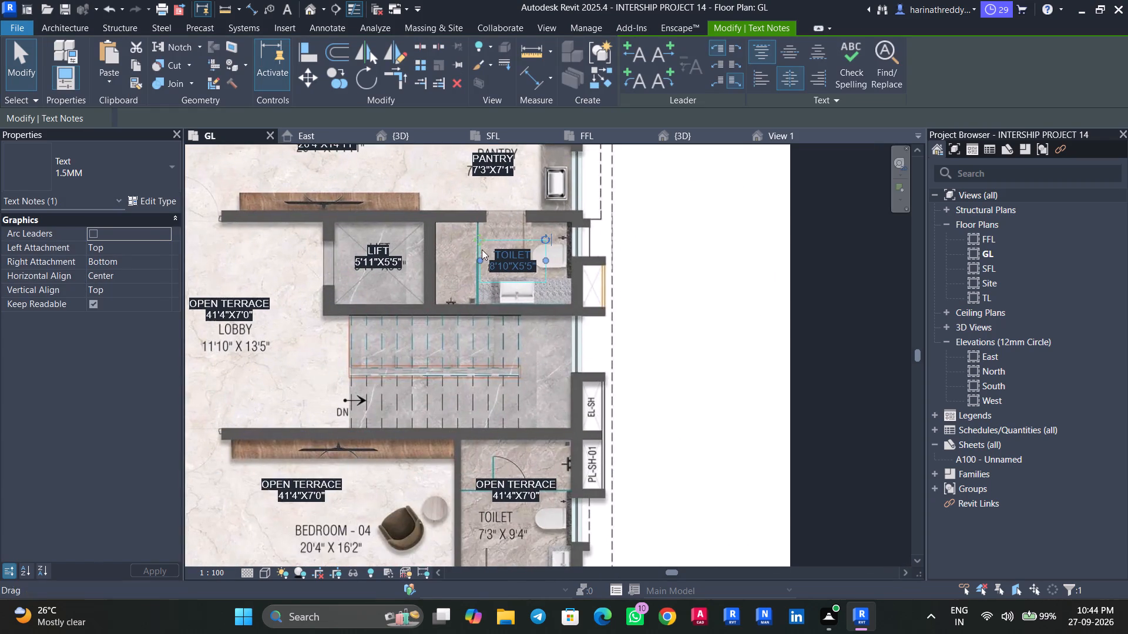
key(Escape)
Replace the placeholder label in the lobby with LOBBY and the size 11'10"X13'5".
scroll(486, 353, down, 3)
middle_drag(465, 361, 587, 329)
scroll(414, 306, up, 3)
scroll(434, 280, down, 1)
scroll(434, 280, up, 2)
key(Tab)
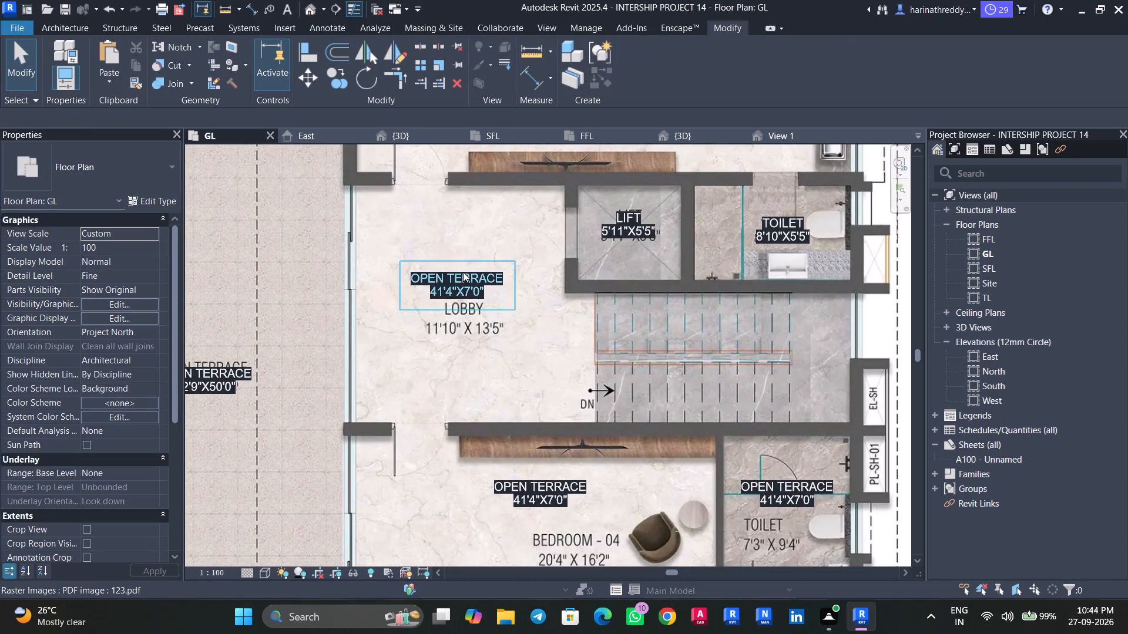
click(475, 272)
click(478, 276)
drag(511, 278, 371, 276)
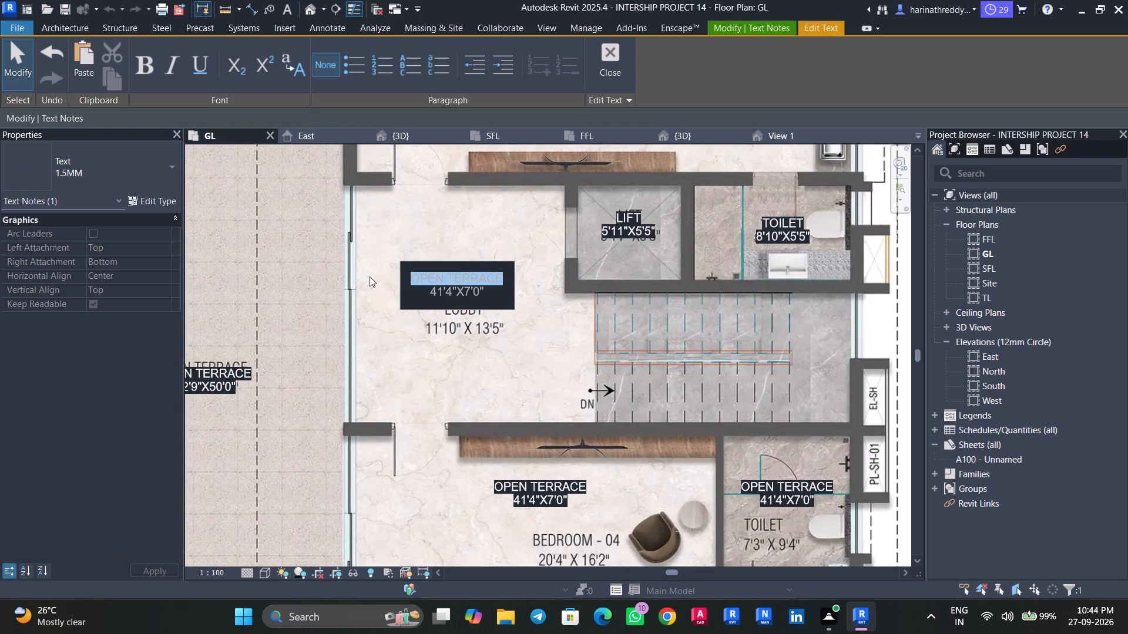
text(LOBBY)
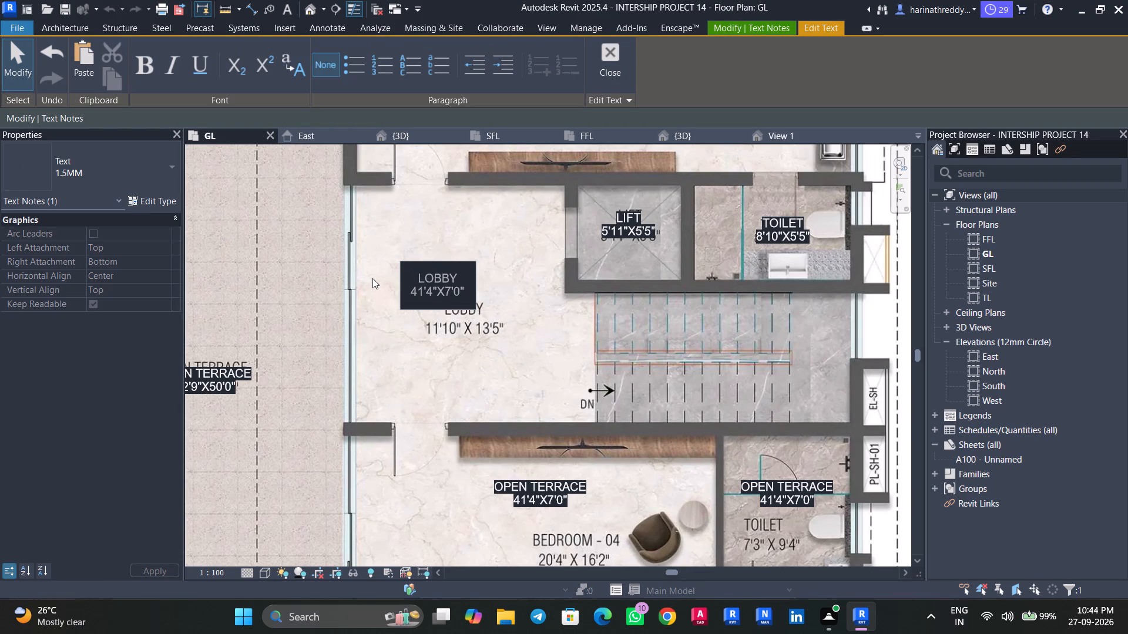
scroll(449, 286, up, 5)
drag(476, 292, 313, 303)
text(11'10"X)
text(13'5")
click(356, 388)
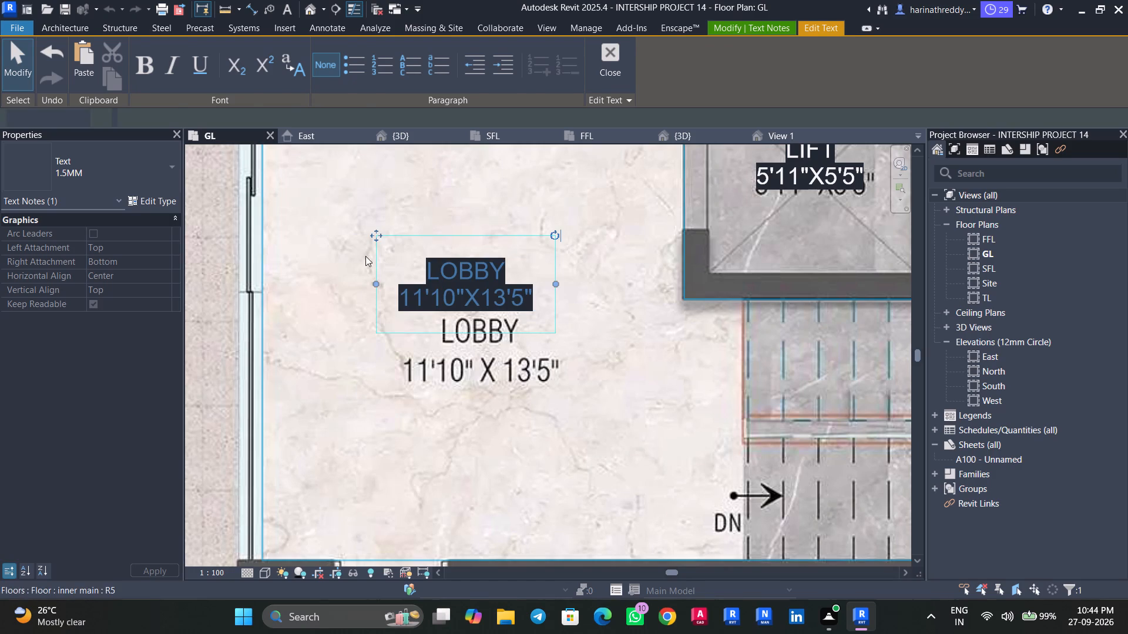
Move the LOBBY label over the printed lobby name and size.
drag(374, 231, 386, 294)
scroll(385, 301, down, 2)
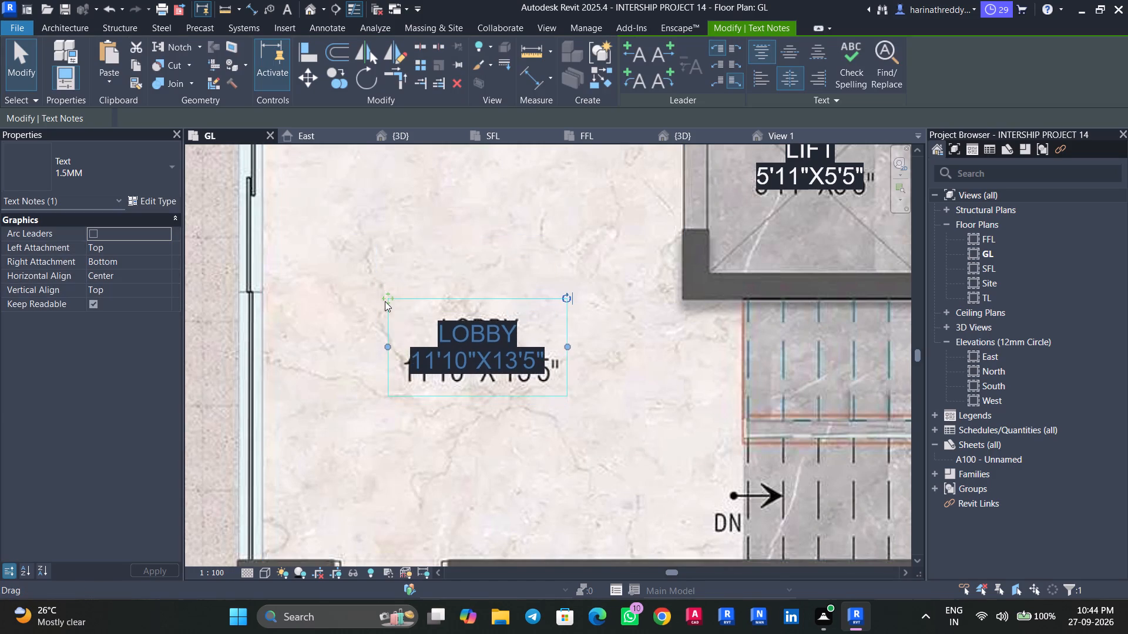
scroll(385, 301, down, 7)
middle_drag(429, 336, 411, 291)
key(Escape)
key(Escape)
Replace the placeholder label in the bedroom below the lobby with BEDROOM-04 and the size 20'4"X16'2".
scroll(446, 367, up, 4)
middle_drag(443, 370, 404, 396)
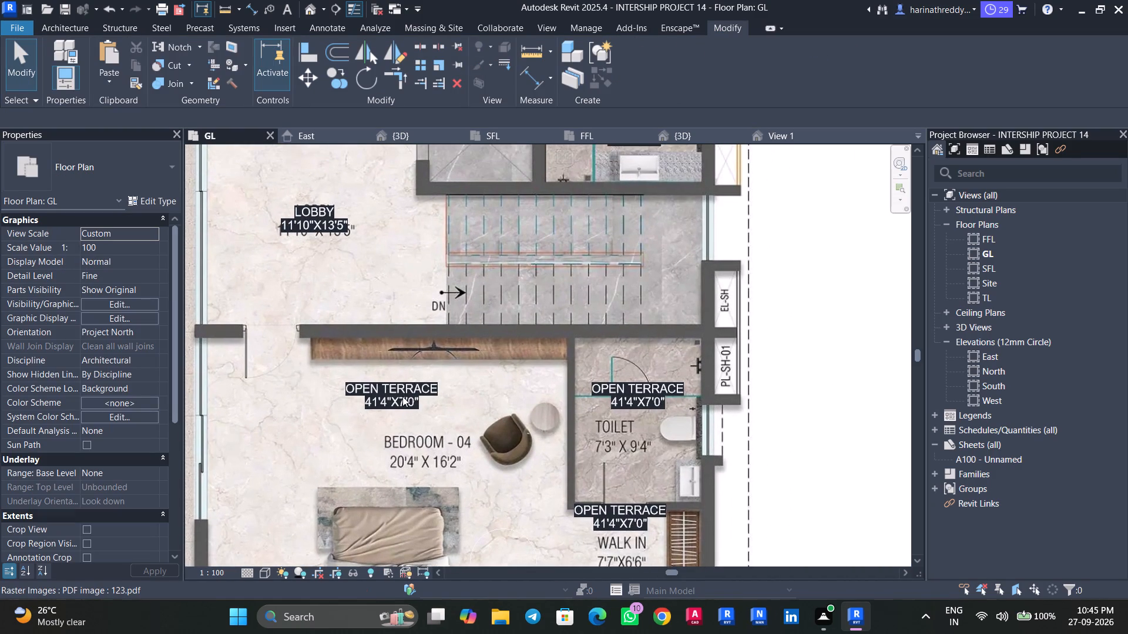
key(Tab)
click(401, 394)
scroll(401, 394, up, 5)
click(441, 392)
drag(476, 380, 256, 379)
text(BEDROOM)
key(minus)
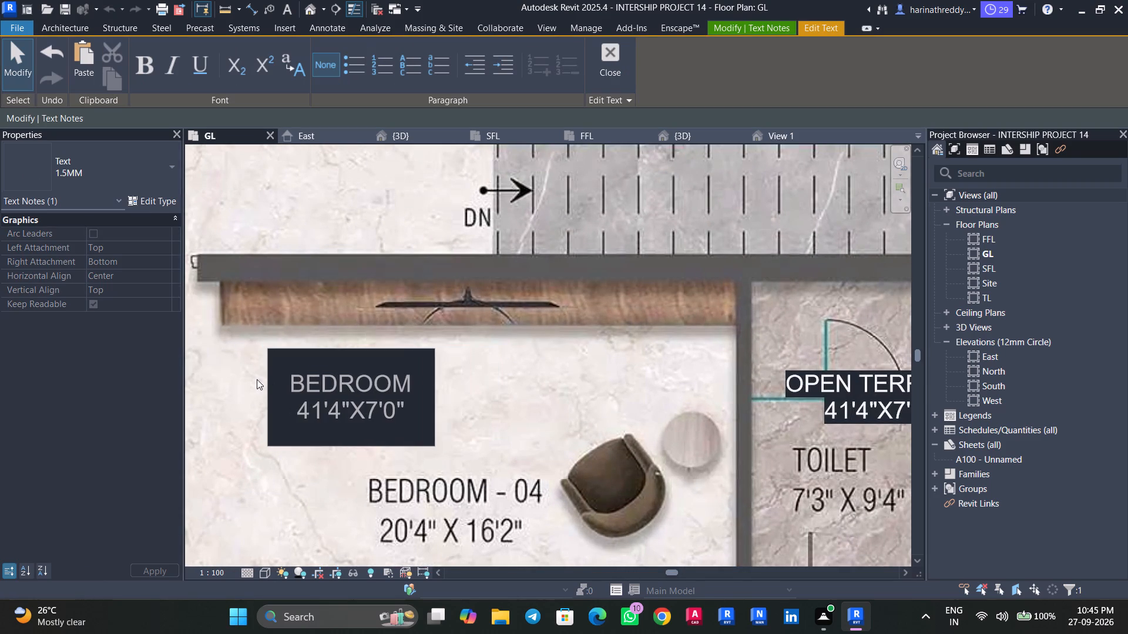
text(04)
drag(433, 408, 407, 408)
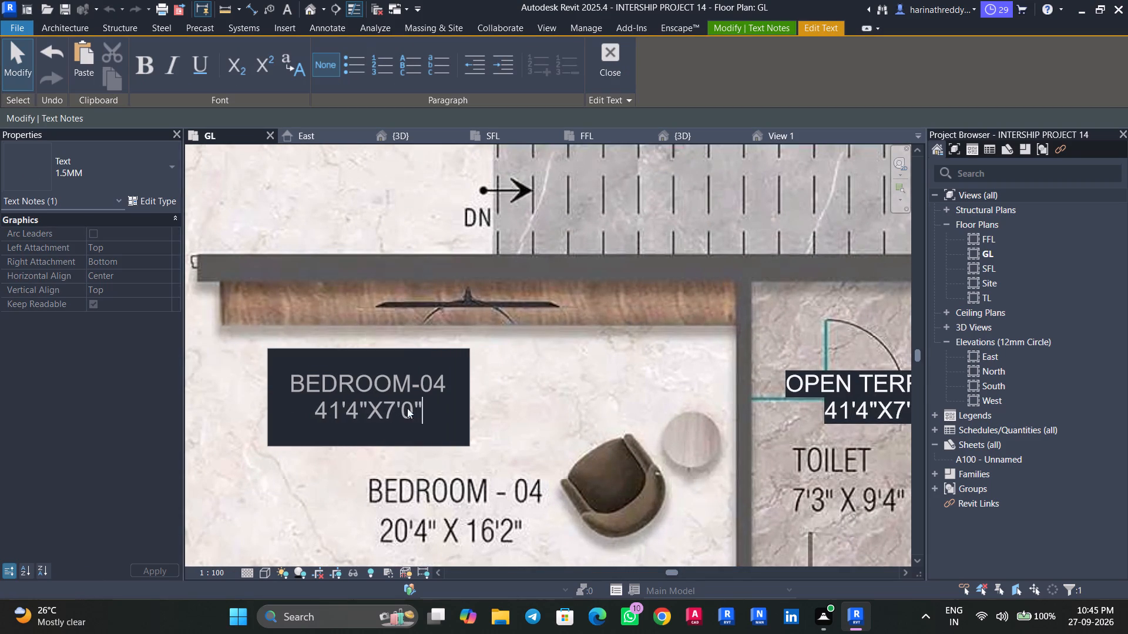
drag(407, 408, 247, 408)
text(20')
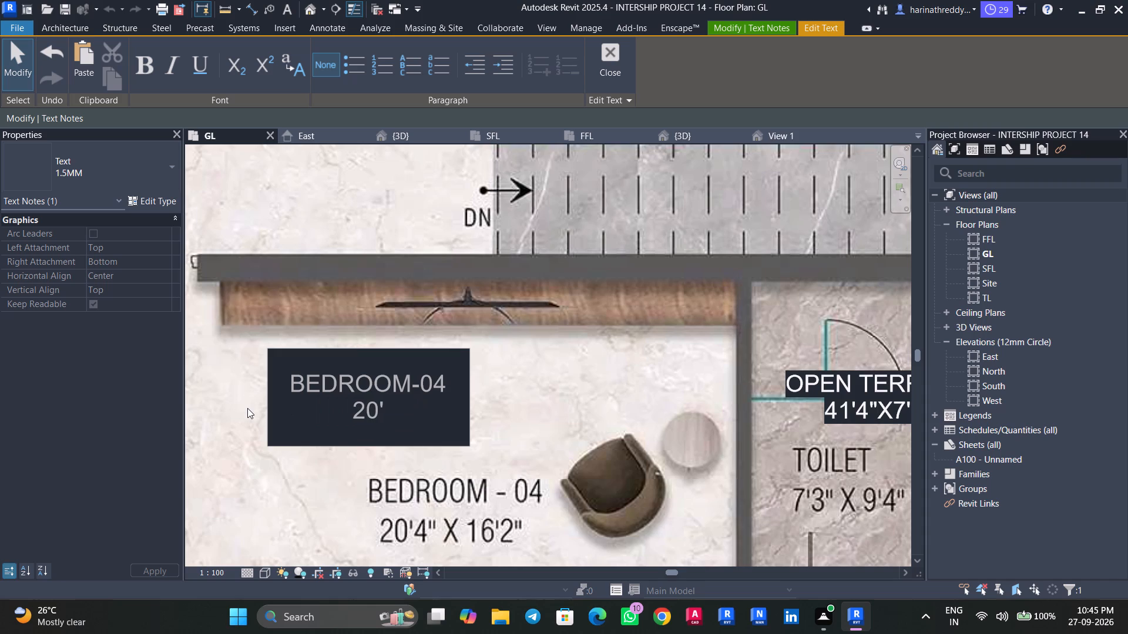
text(4"X)
text(16'2")
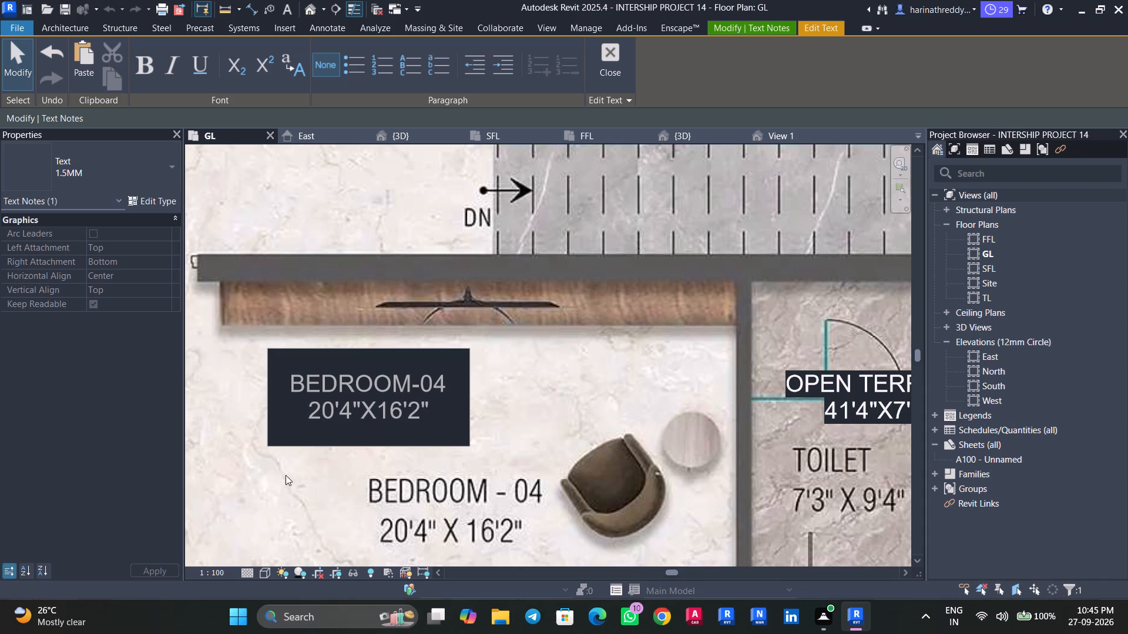
click(286, 475)
Move the BEDROOM-04 label over the printed bedroom name and size.
scroll(310, 479, down, 3)
middle_drag(315, 481, 345, 390)
drag(324, 298, 367, 367)
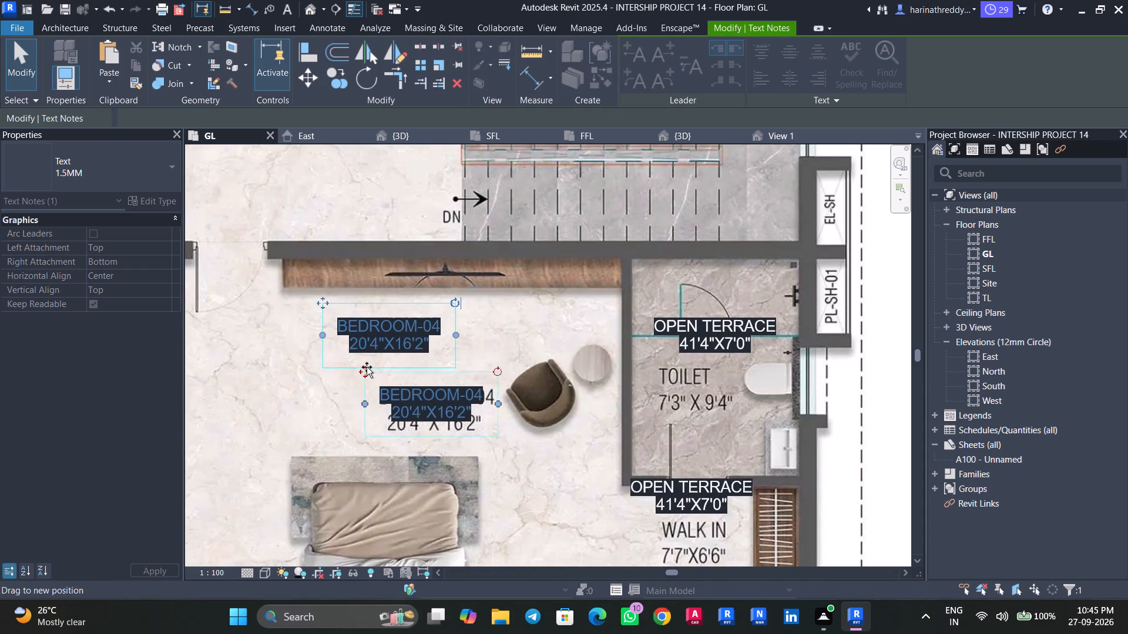
drag(367, 367, 364, 373)
middle_drag(540, 432, 395, 322)
key(Escape)
key(Escape)
Replace the placeholder label above the bedroom's walk-in closet text with WALK IN and the size 7'7"X6'6".
scroll(553, 386, up, 4)
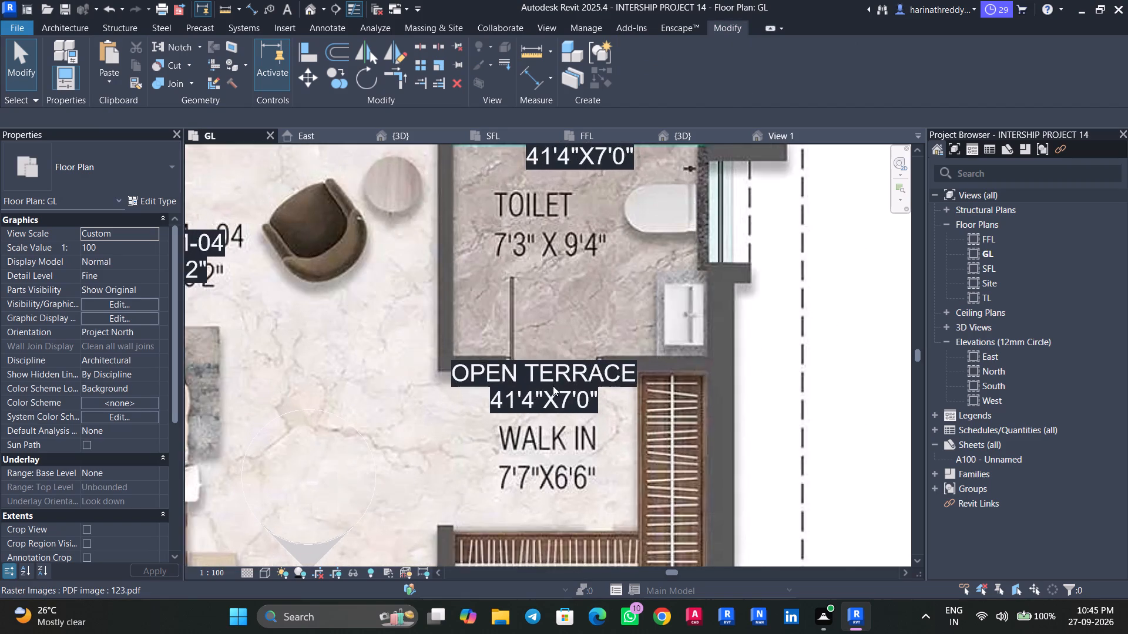
key(Tab)
click(553, 386)
click(566, 386)
drag(650, 369, 417, 369)
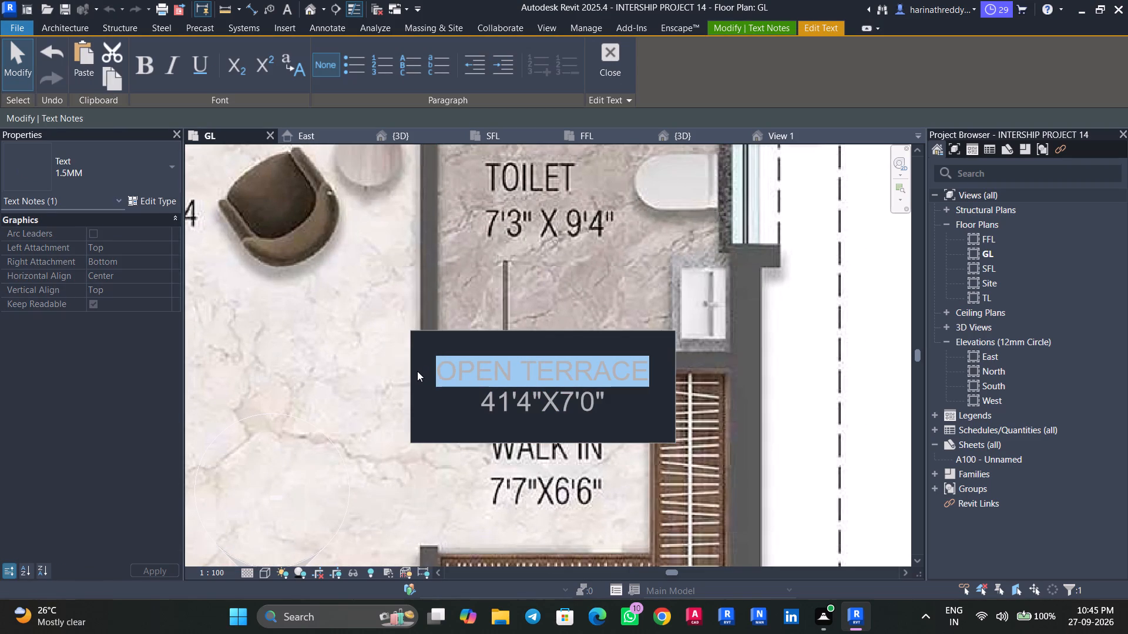
text(WALK IN)
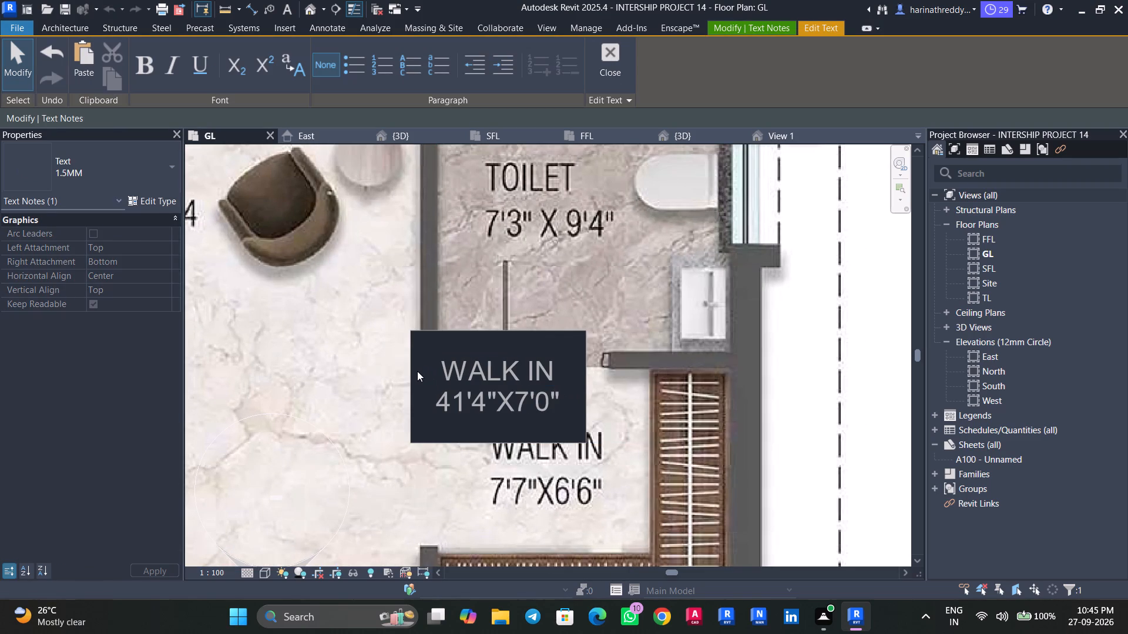
drag(559, 407, 350, 407)
text(7'7"X6'6")
click(338, 472)
Move the WALK IN label over the printed walk-in name and size.
drag(462, 329, 475, 382)
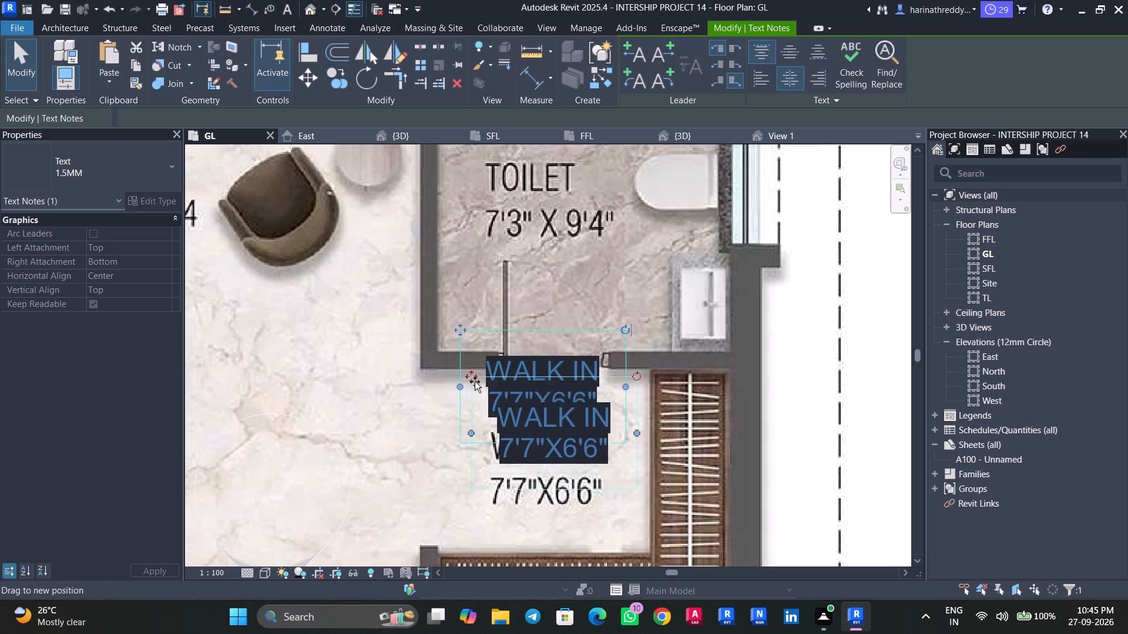
drag(475, 382, 468, 412)
scroll(467, 404, down, 7)
key(Escape)
key(Escape)
Replace the placeholder label in the toilet attached to Bedroom-04 with TOILET and the size 7'3"X9'4".
scroll(500, 285, up, 4)
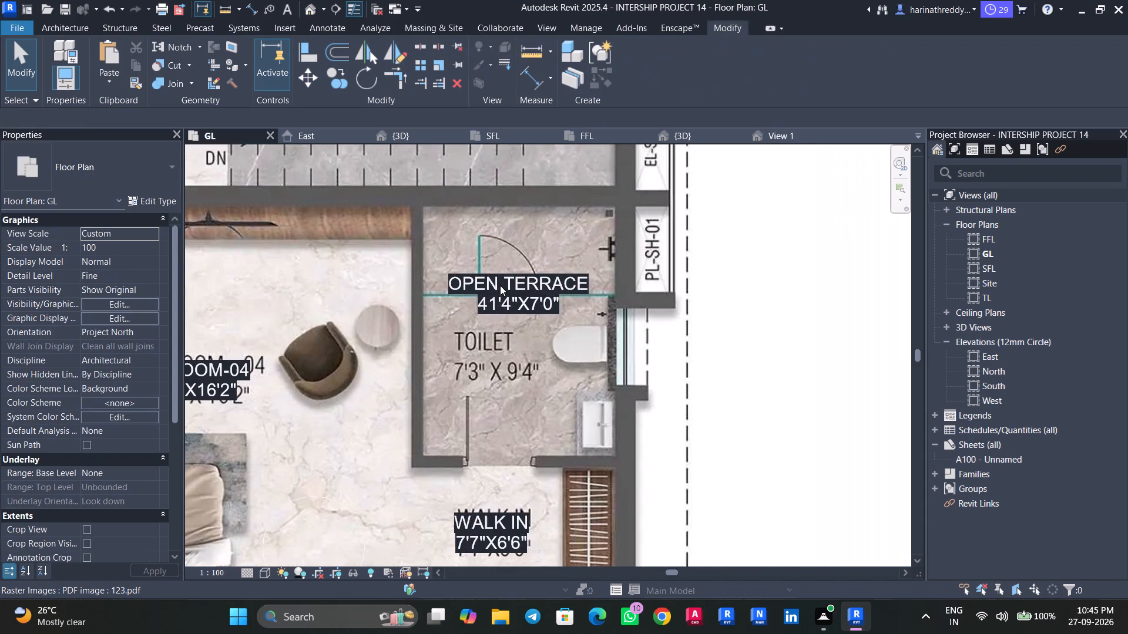
key(Tab)
click(501, 286)
click(542, 290)
drag(593, 282, 391, 282)
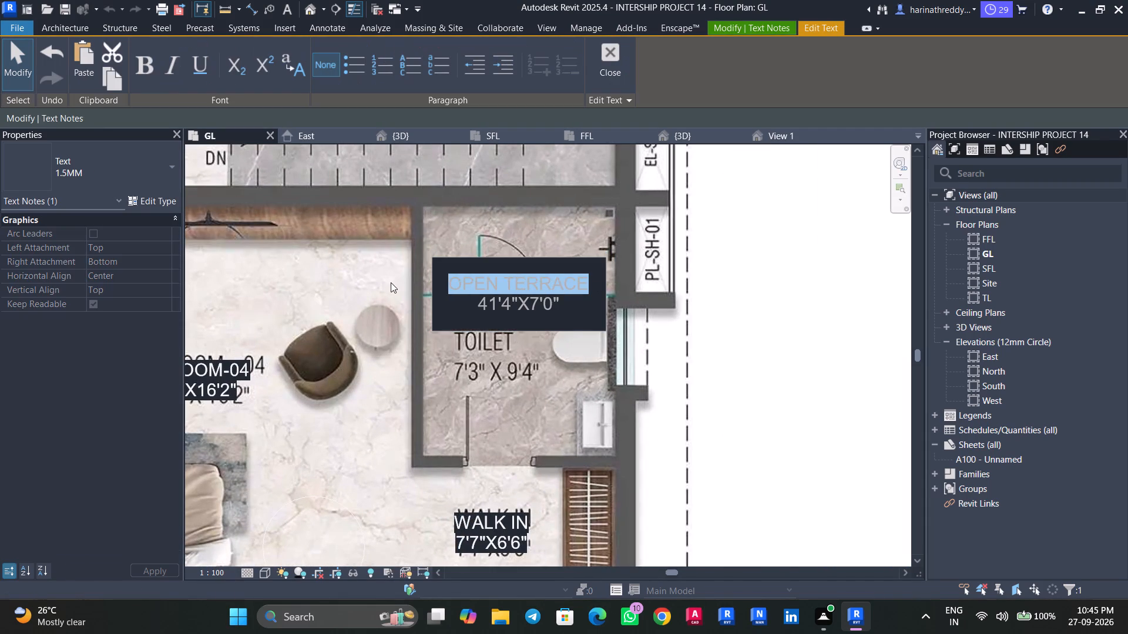
drag(391, 282, 390, 282)
text(TOILET)
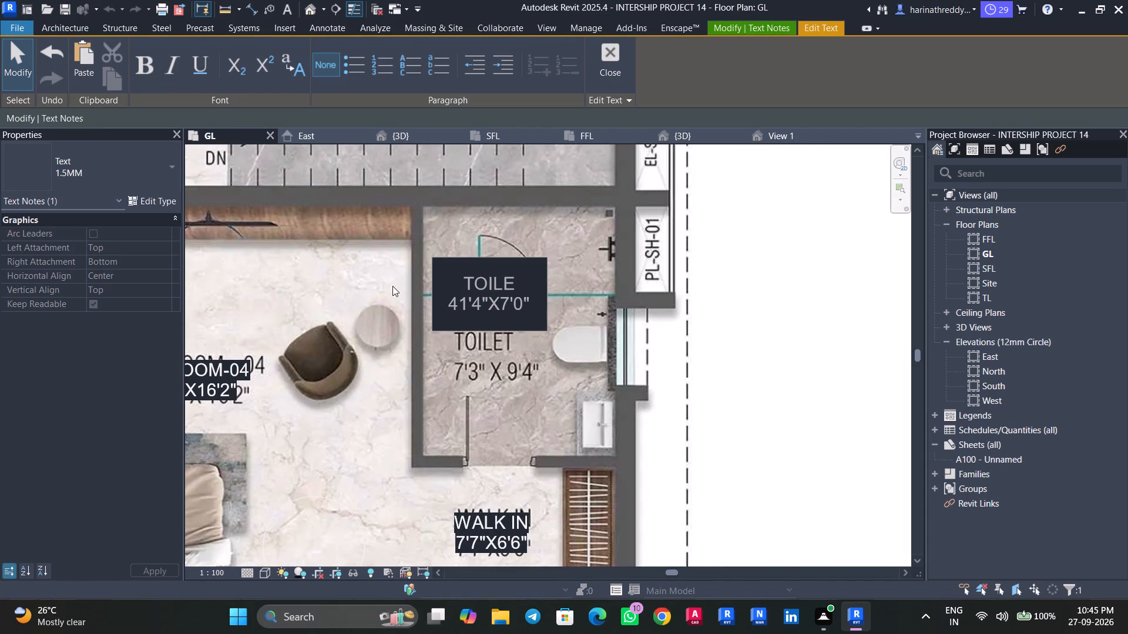
drag(541, 303, 399, 303)
text(7'3"X)
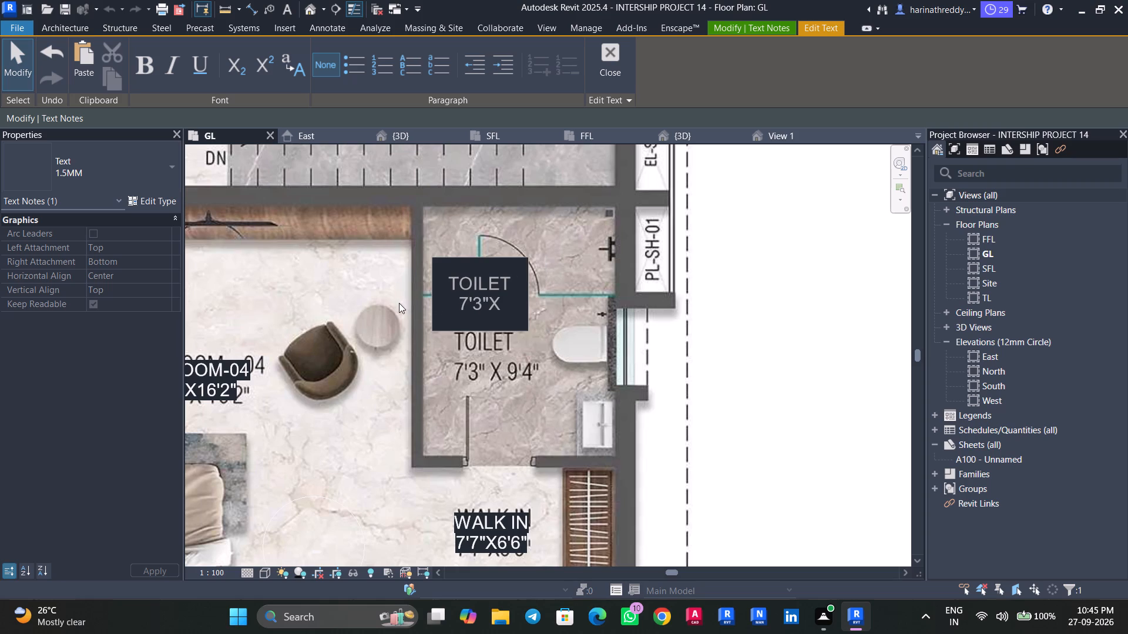
text(9'4")
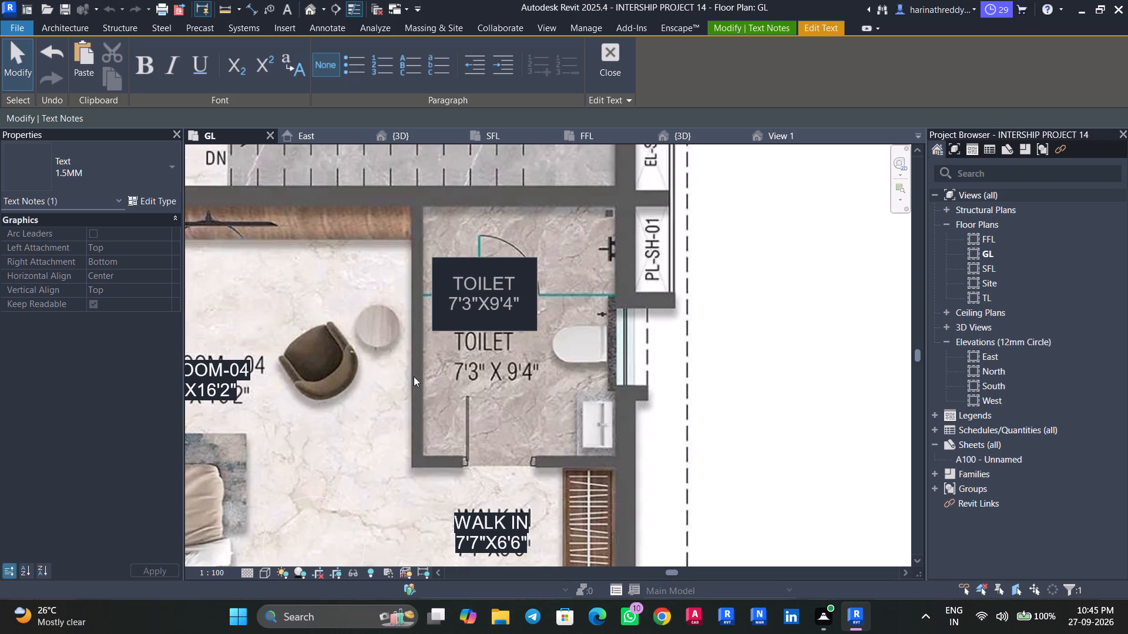
click(424, 376)
Move the TOILET 7'3"X9'4" label over the printed text in the Bedroom-04 toilet.
drag(469, 248, 444, 306)
scroll(472, 430, down, 4)
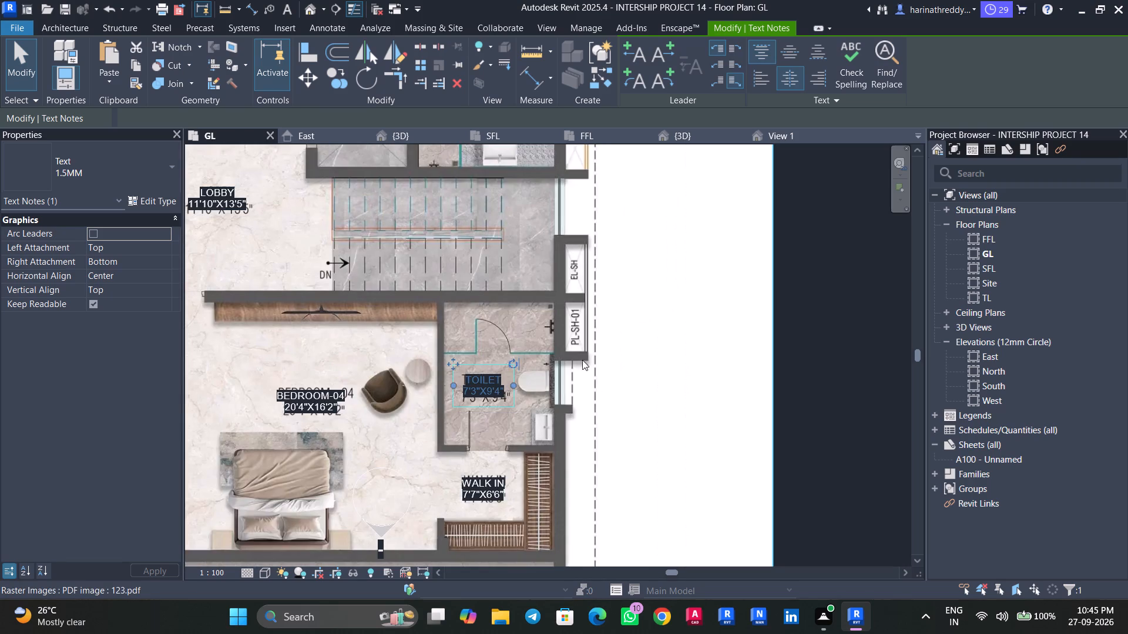
scroll(587, 349, down, 8)
middle_drag(594, 333, 614, 403)
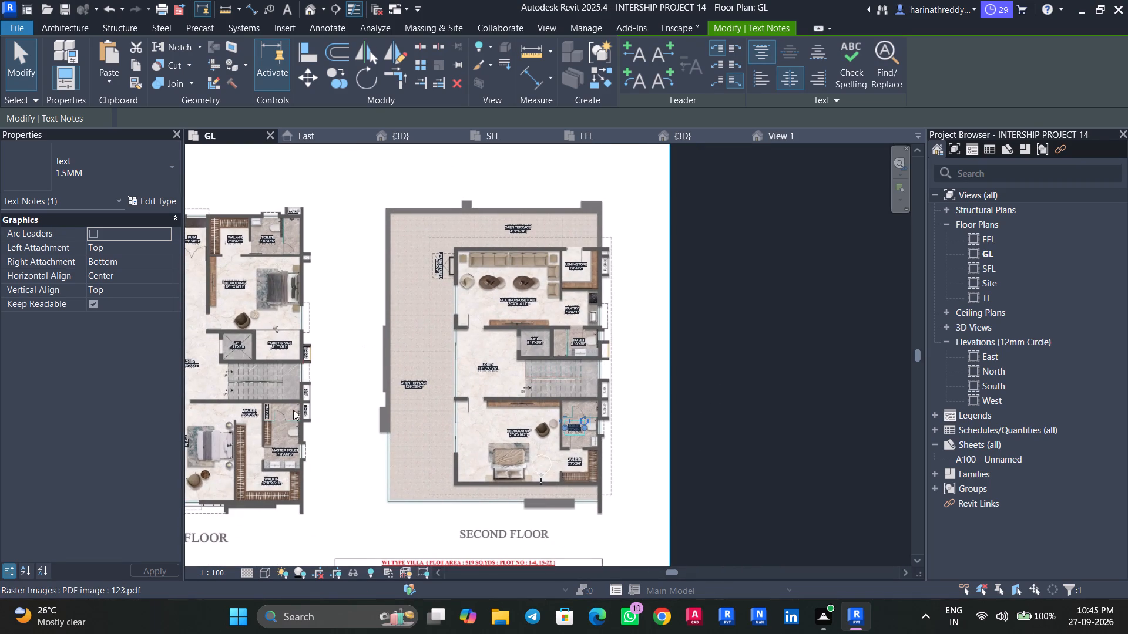
scroll(293, 410, up, 4)
key(Escape)
key(Escape)
Copy the PL-SH-01 label from the adjacent floor's shaft onto the printed PL-SH-01 text beside the second-floor Bedroom-04 toilet.
key(Tab)
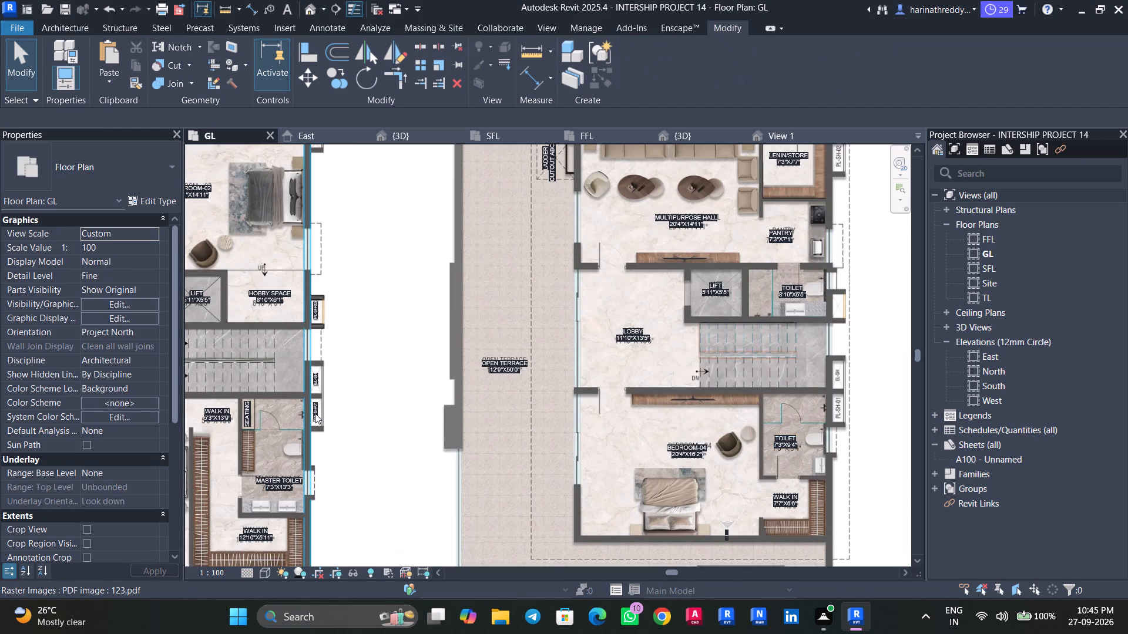
key(Tab)
key(Tab)
click(315, 413)
scroll(316, 413, down, 3)
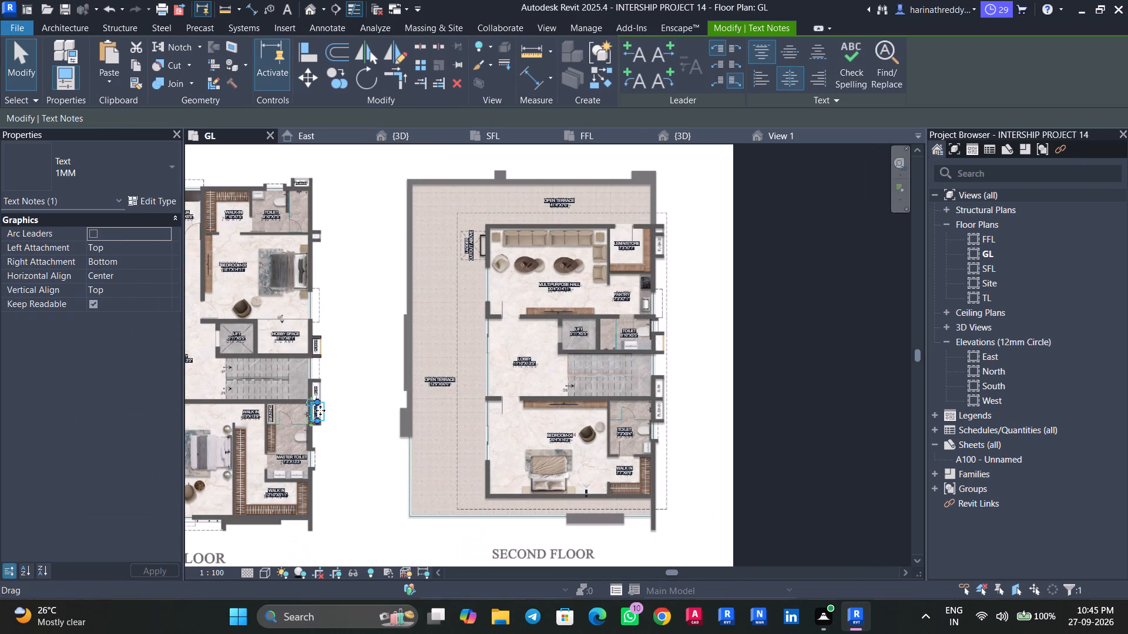
ctrl+drag(320, 411, 662, 411)
scroll(659, 410, up, 11)
drag(632, 466, 639, 451)
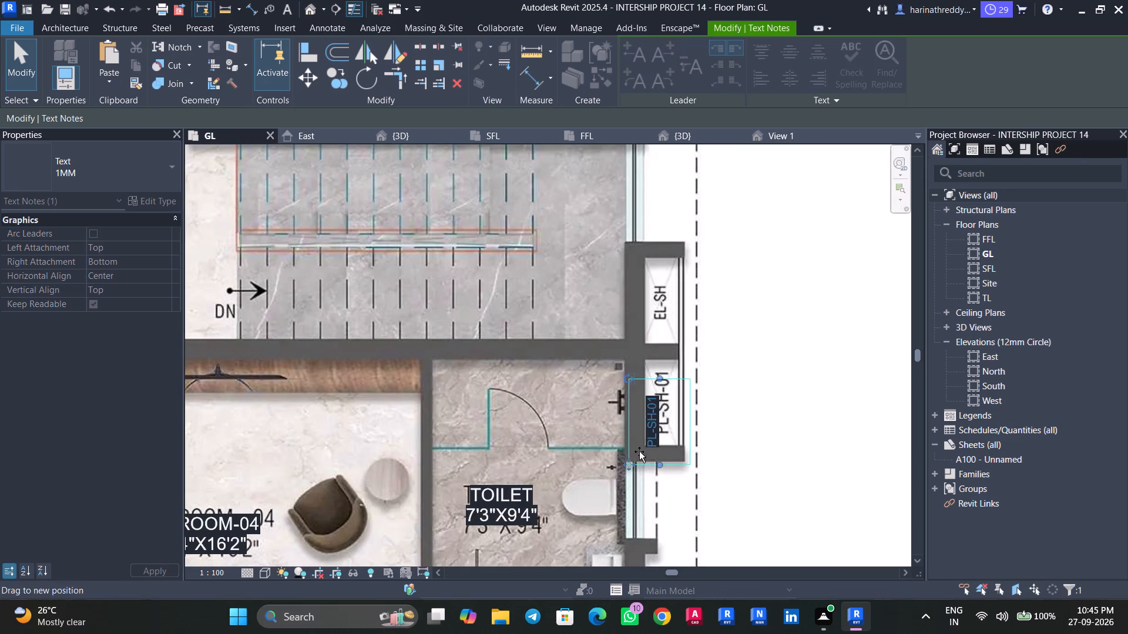
drag(639, 451, 645, 443)
scroll(640, 443, down, 9)
middle_drag(320, 416, 372, 430)
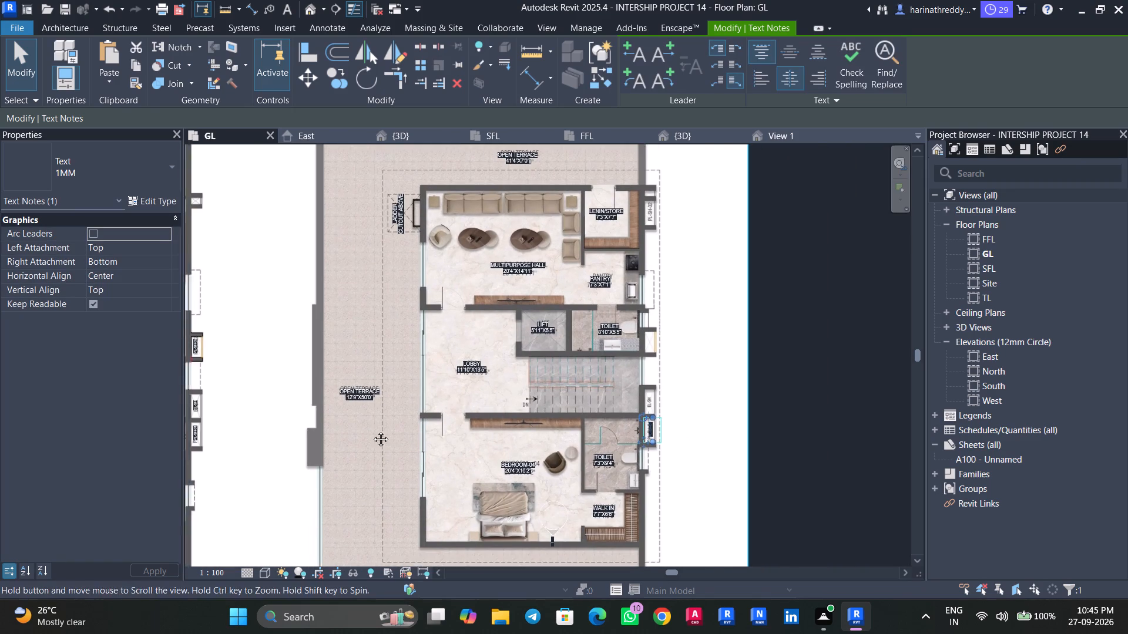
middle_drag(372, 430, 396, 435)
key(Escape)
Copy the EL-SH label from the first-floor shaft onto the printed EL-SH text beside the second-floor staircase.
key(Tab)
key(Tab)
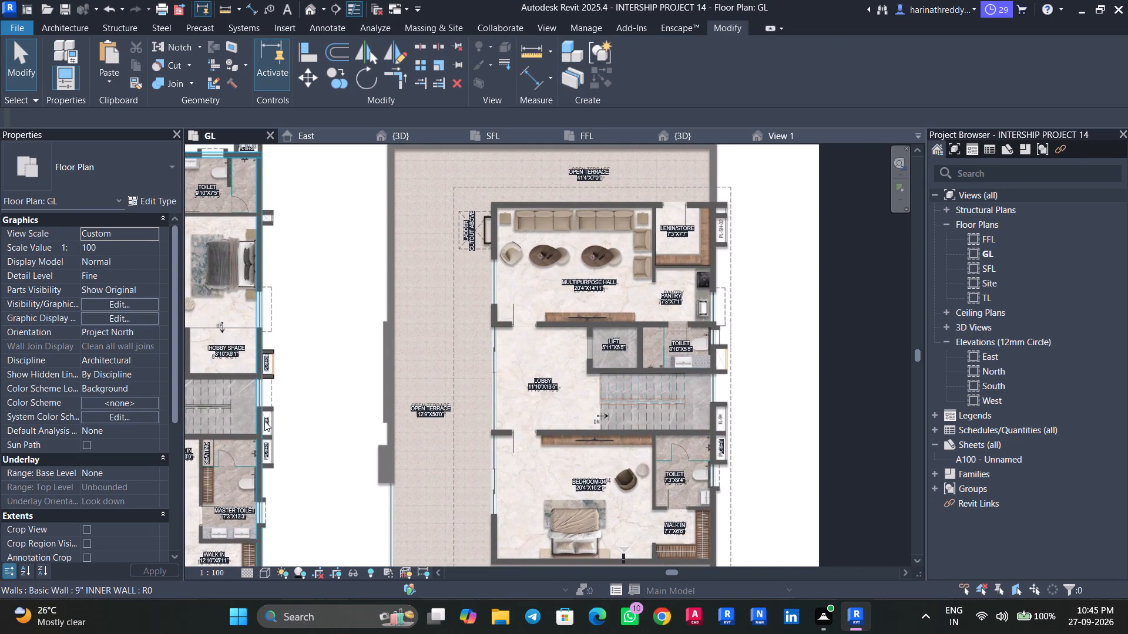
key(Tab)
click(266, 421)
ctrl+drag(260, 428, 608, 425)
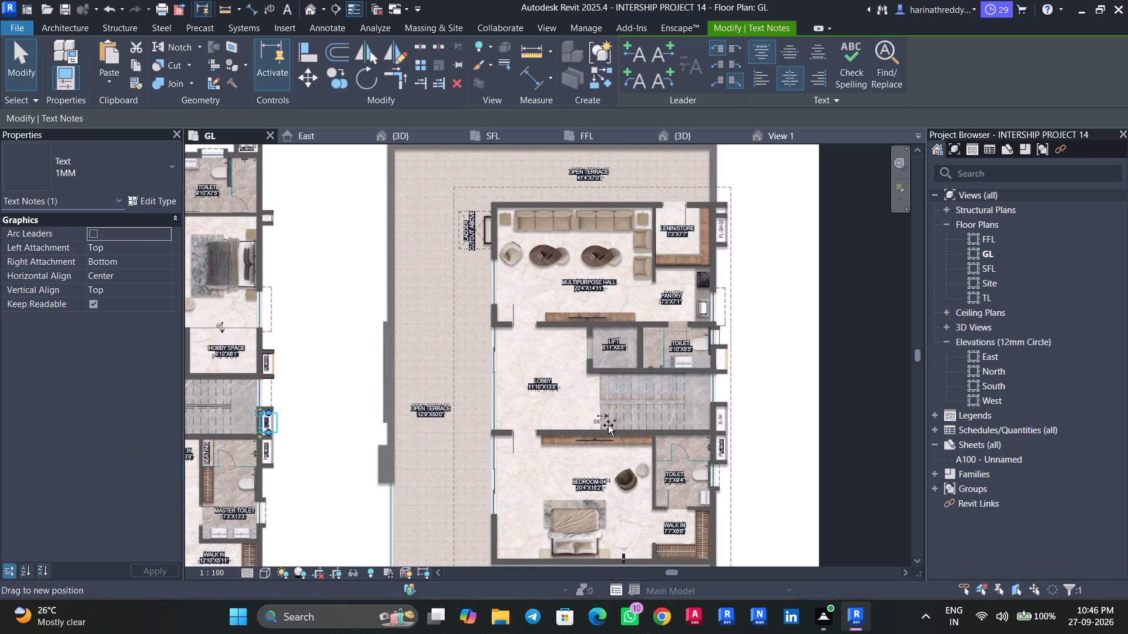
ctrl+drag(608, 425, 709, 421)
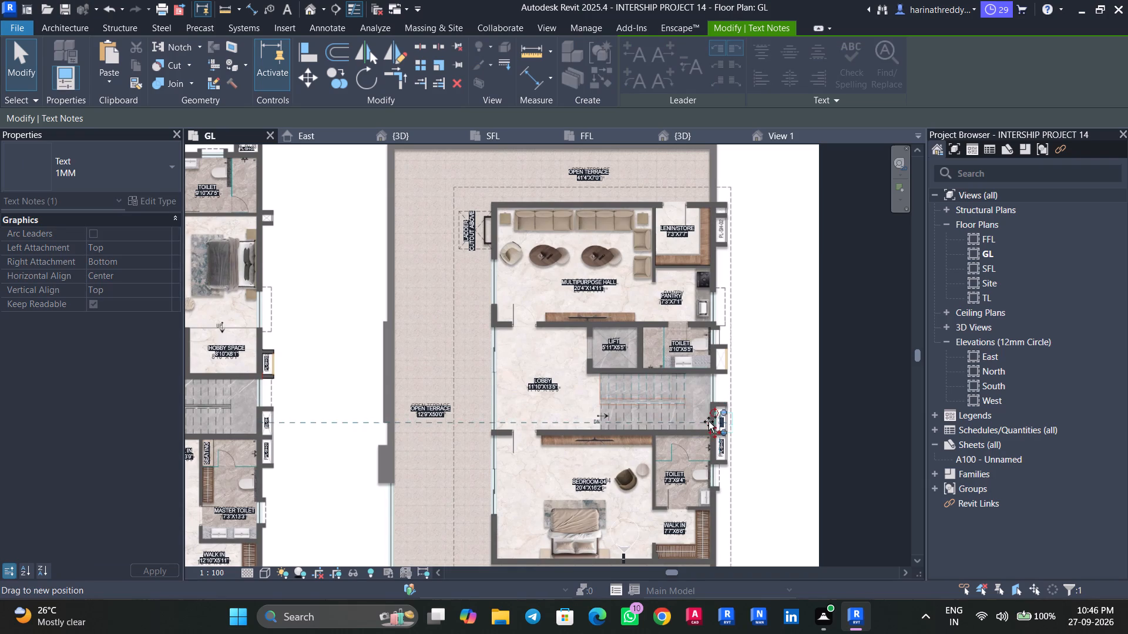
ctrl+drag(709, 421, 710, 421)
scroll(720, 426, up, 6)
scroll(721, 426, down, 1)
scroll(721, 426, up, 2)
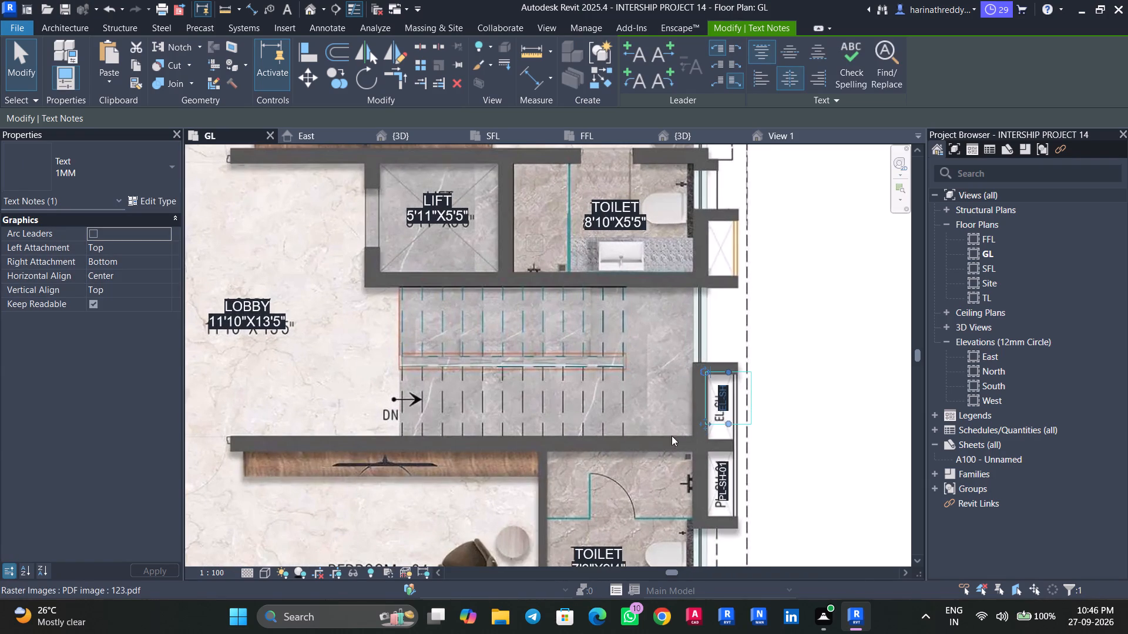
scroll(703, 423, up, 4)
drag(706, 420, 698, 433)
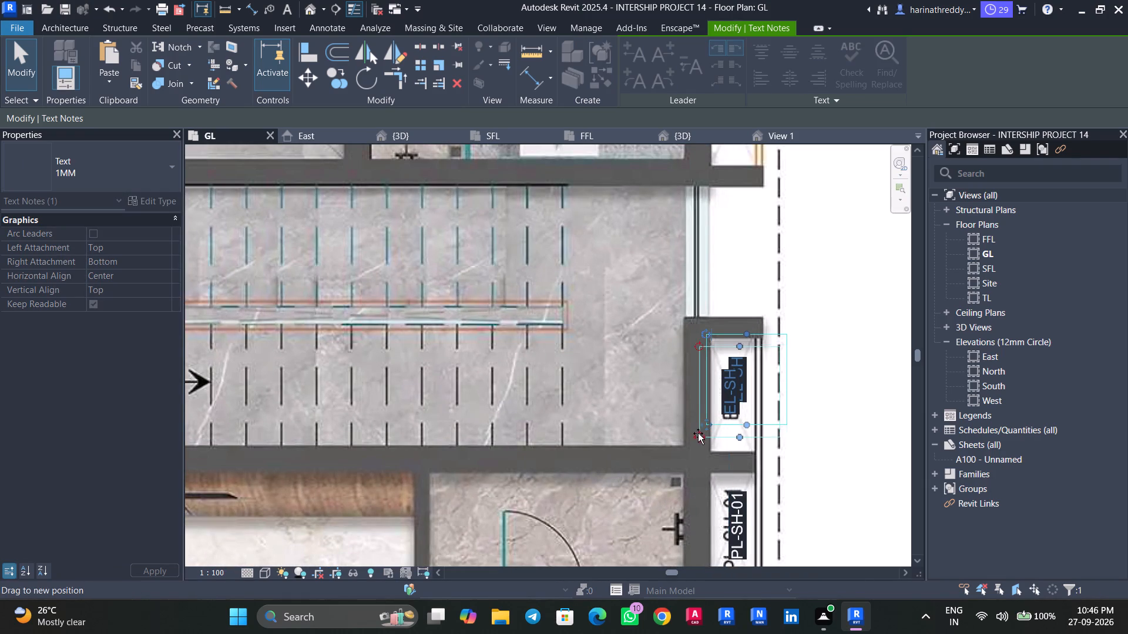
drag(698, 433, 698, 438)
scroll(694, 437, down, 7)
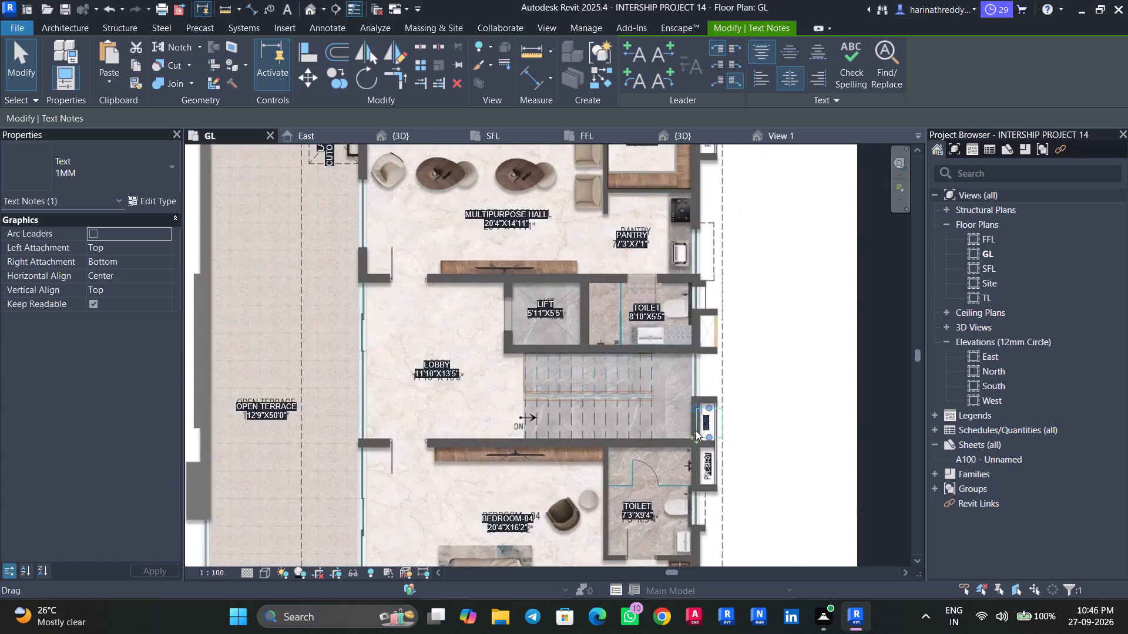
scroll(696, 430, down, 3)
middle_drag(637, 403, 645, 486)
key(Escape)
key(Escape)
Copy the PL-SH-01 label beside the Bedroom-04 toilet up to the shaft next to LENIN/STORE.
scroll(661, 423, down, 3)
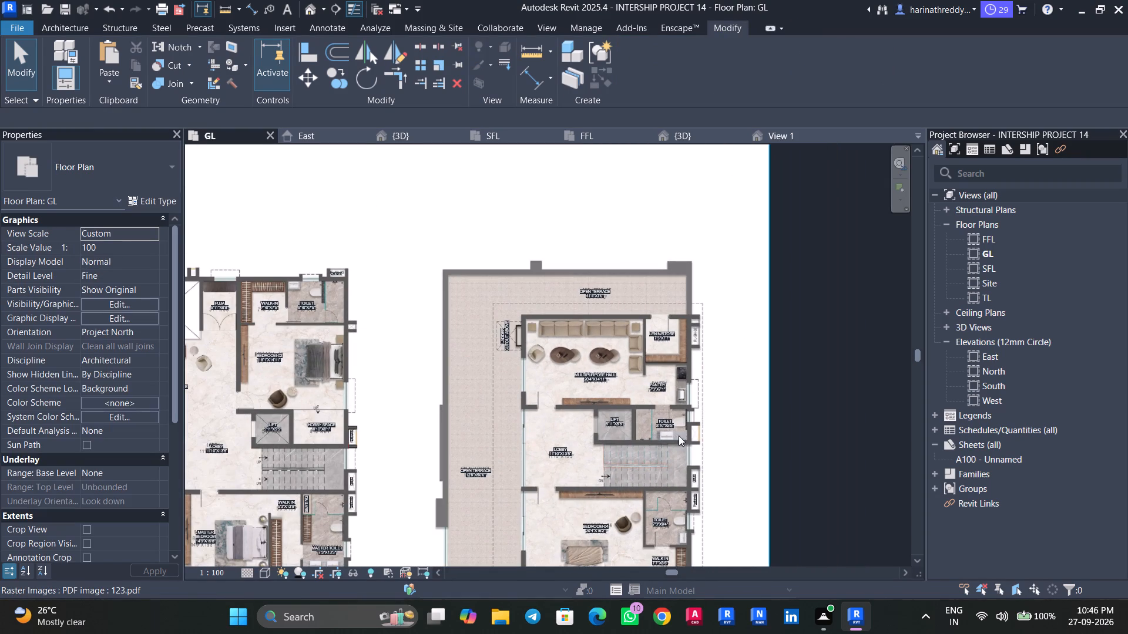
middle_drag(651, 438, 592, 373)
key(Tab)
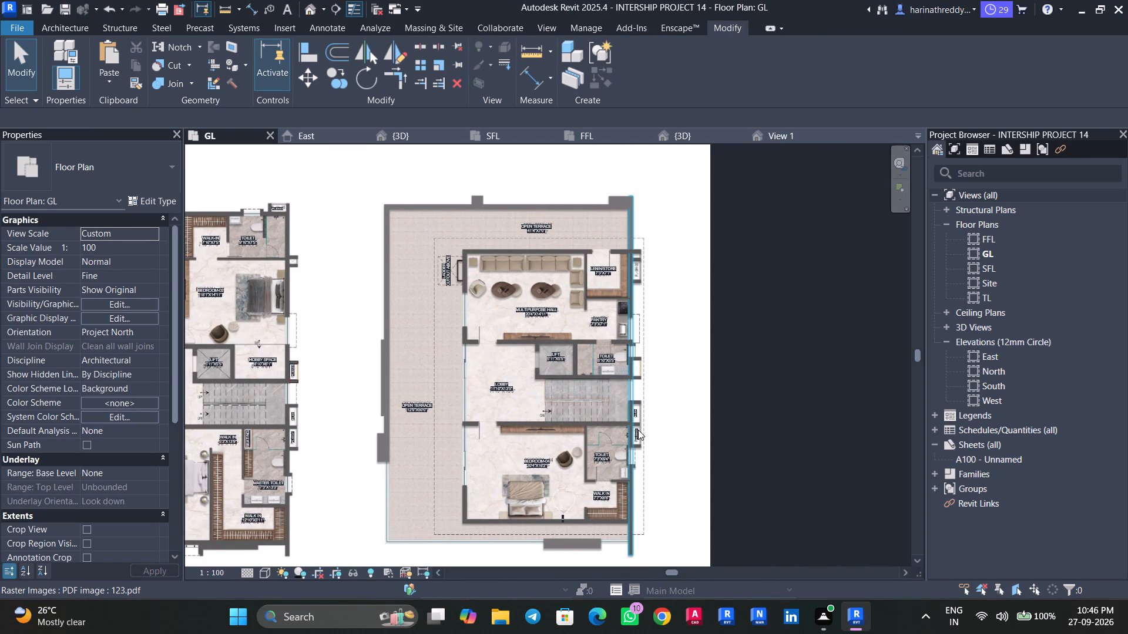
key(Tab)
key(Tab)
click(638, 431)
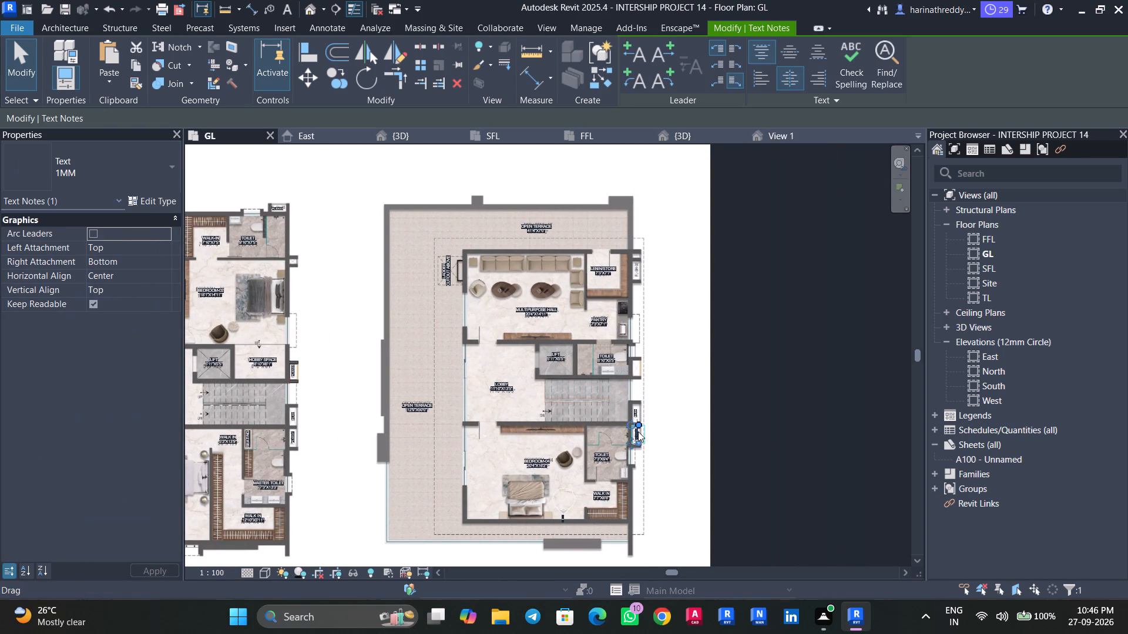
middle_drag(638, 431, 616, 510)
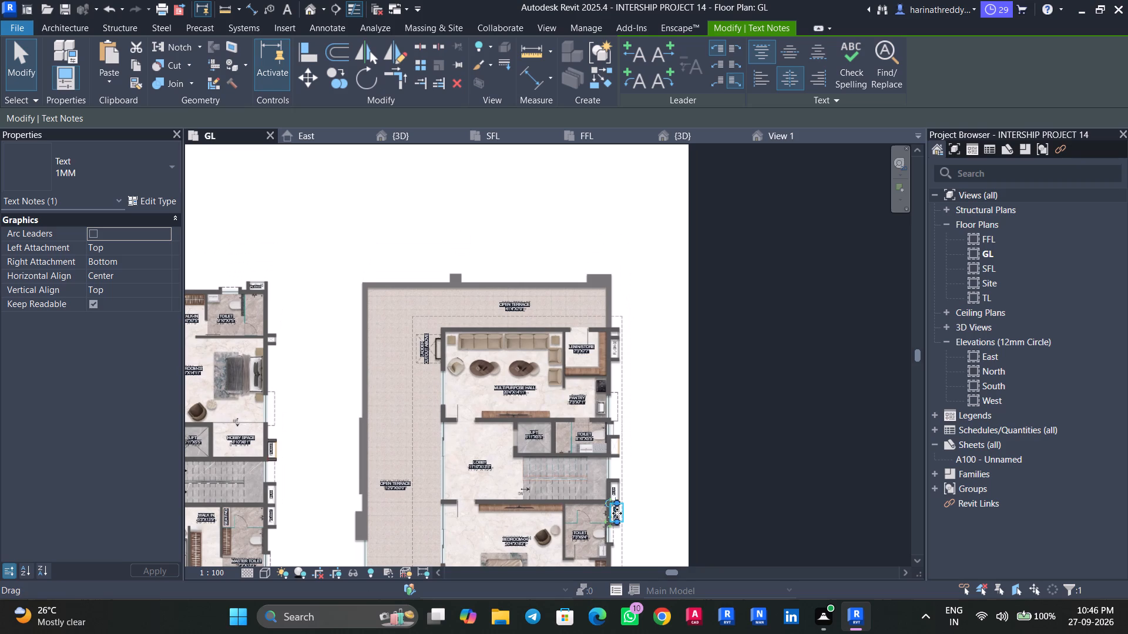
ctrl+drag(616, 513, 616, 363)
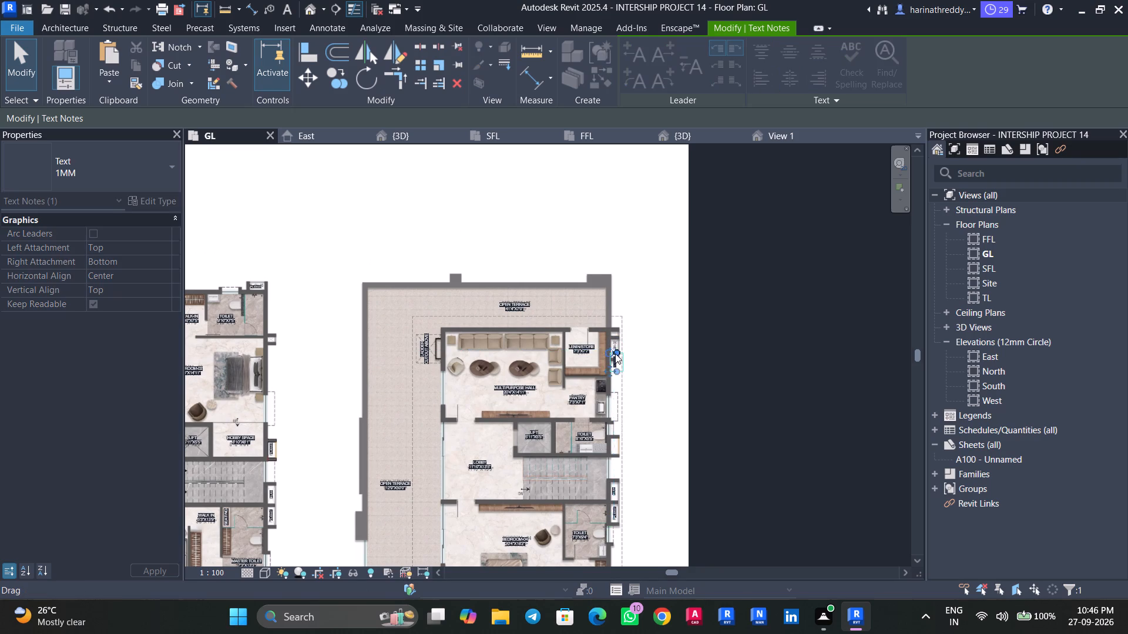
Change the copied shaft label to PL-SH-02 and move it over the printed text beside LENIN/STORE.
scroll(615, 352, up, 2)
scroll(615, 352, down, 1)
scroll(615, 352, up, 12)
click(617, 363)
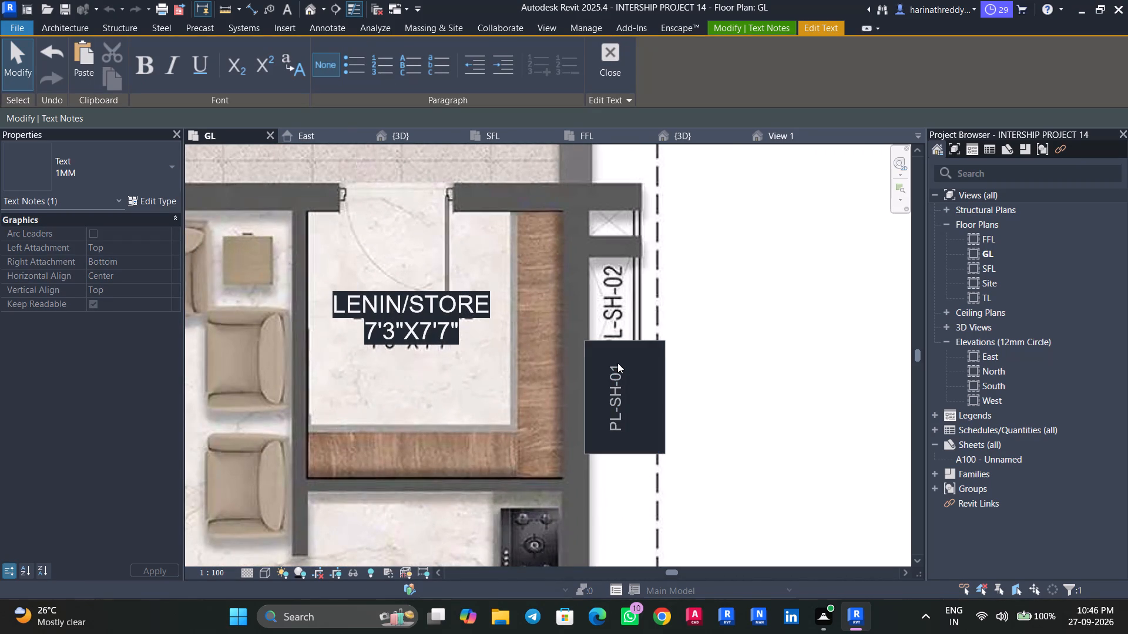
key(BackSpace)
key(2)
click(688, 471)
drag(586, 452, 585, 386)
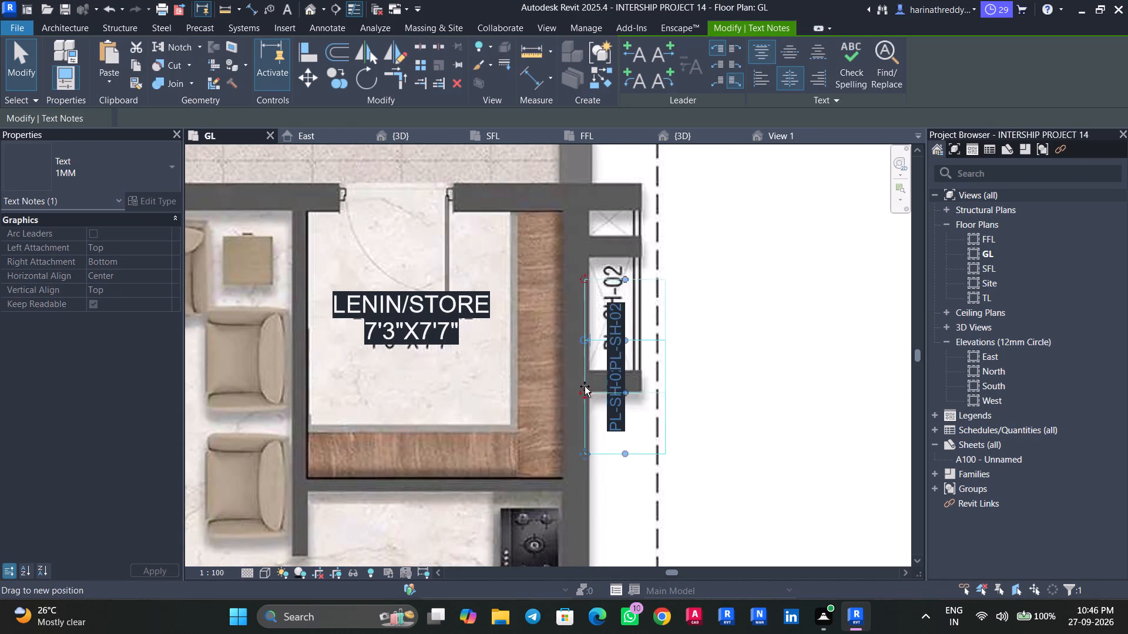
drag(585, 386, 581, 366)
key(Escape)
key(Escape)
Draw a <Demolished> style model line about 37'6" long over the dashed outline above the multipurpose hall and LENIN/STORE.
scroll(662, 421, down, 10)
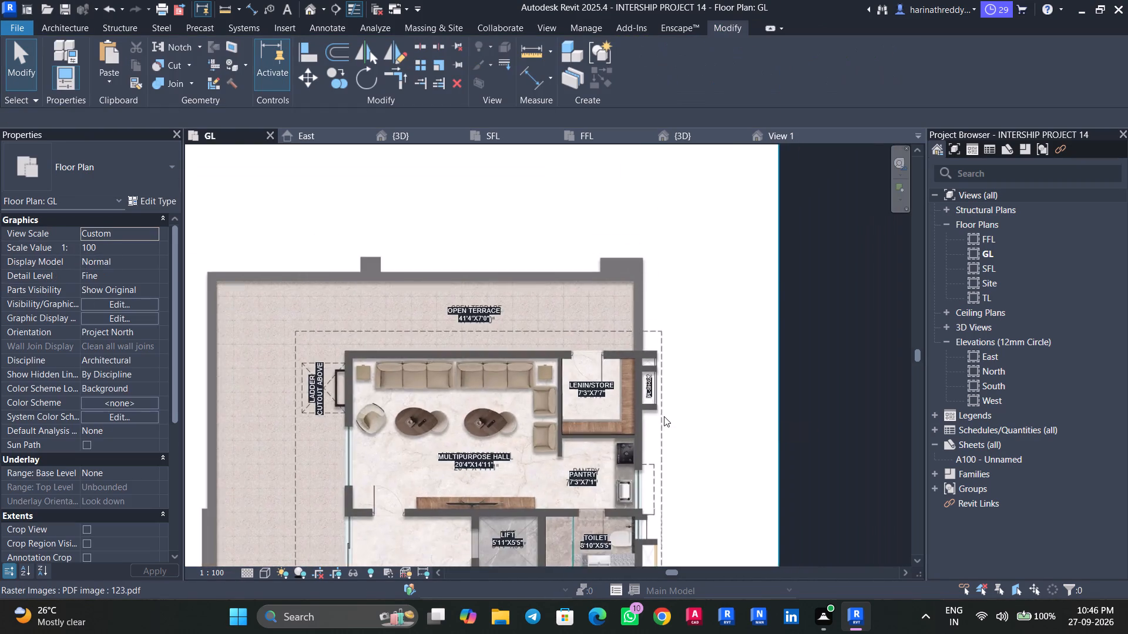
scroll(664, 416, down, 2)
middle_drag(666, 416, 701, 316)
scroll(647, 360, down, 4)
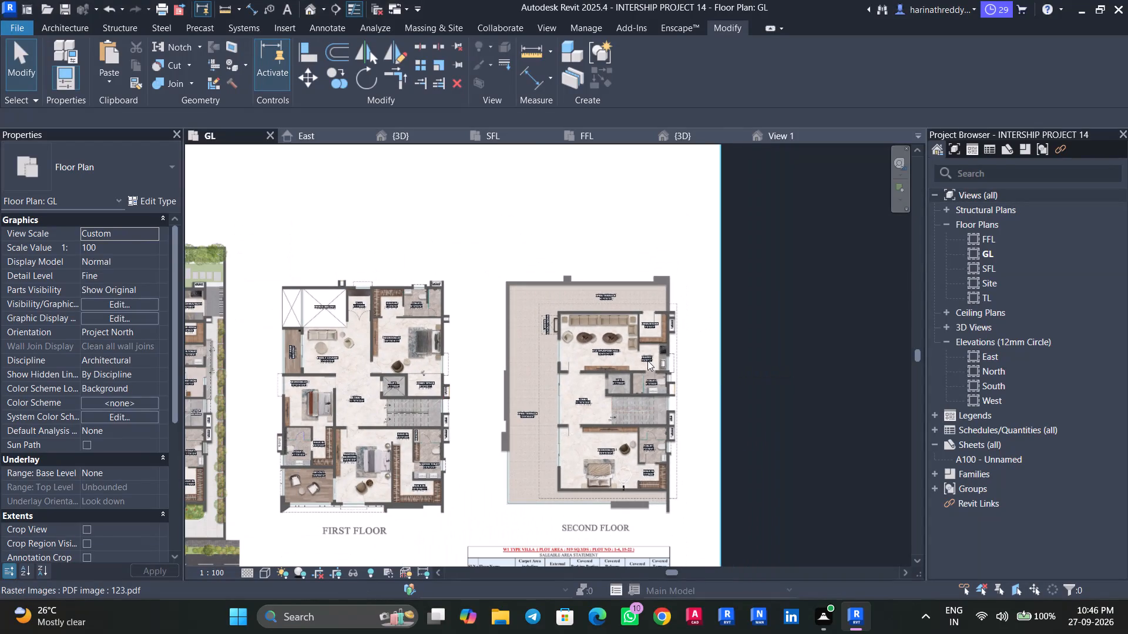
scroll(525, 394, up, 2)
scroll(526, 394, down, 1)
scroll(526, 394, up, 2)
middle_drag(528, 399, 542, 363)
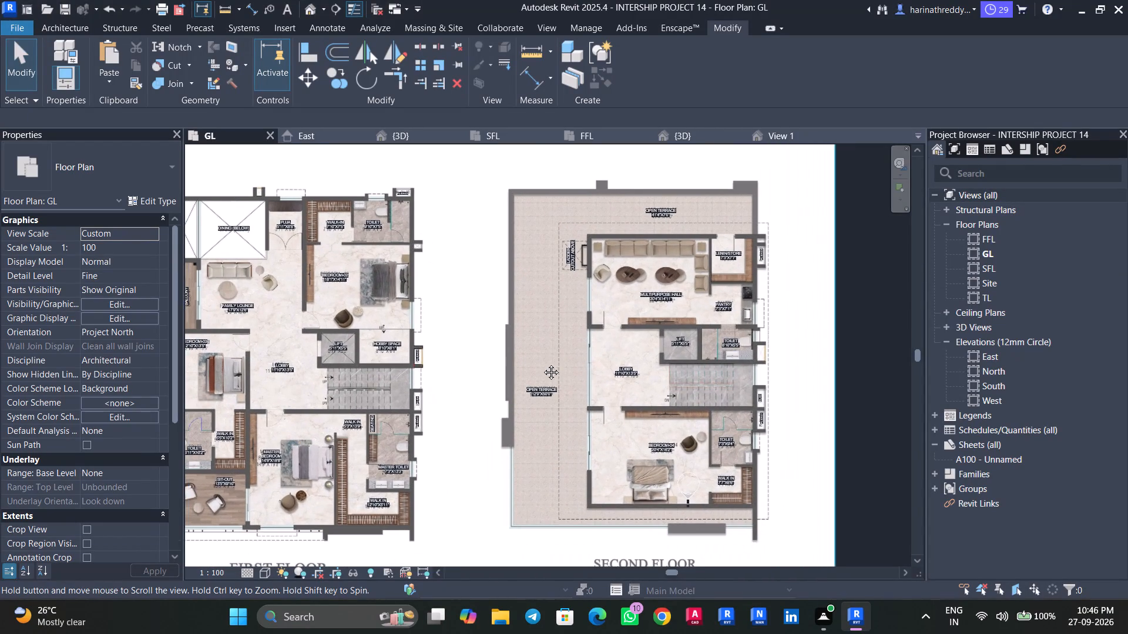
middle_drag(542, 363, 566, 343)
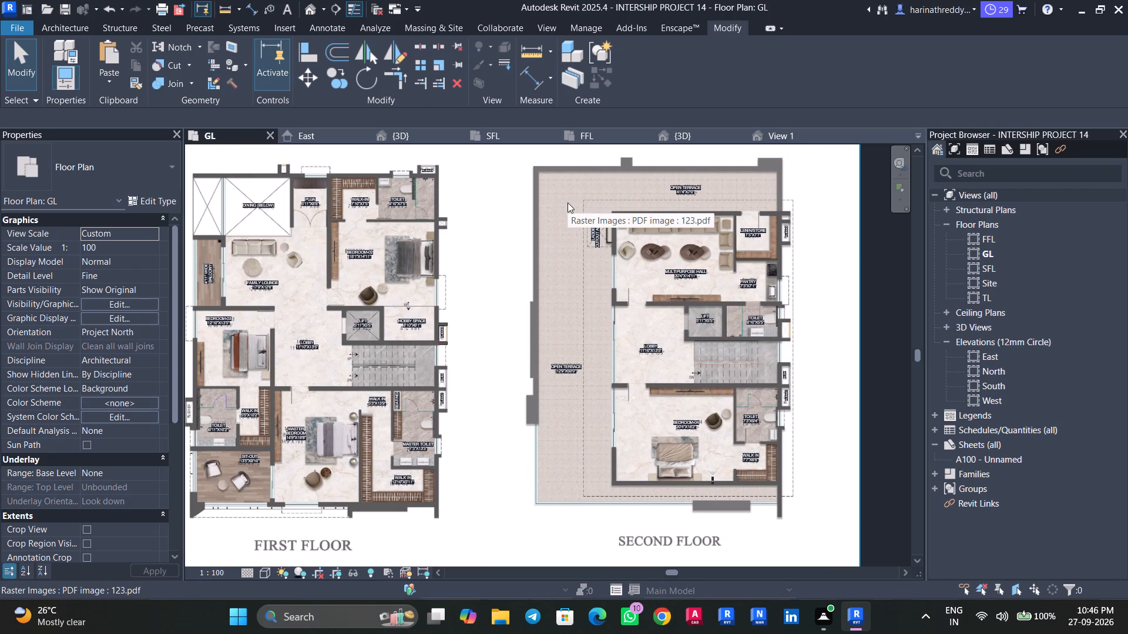
text(LI)
click(760, 75)
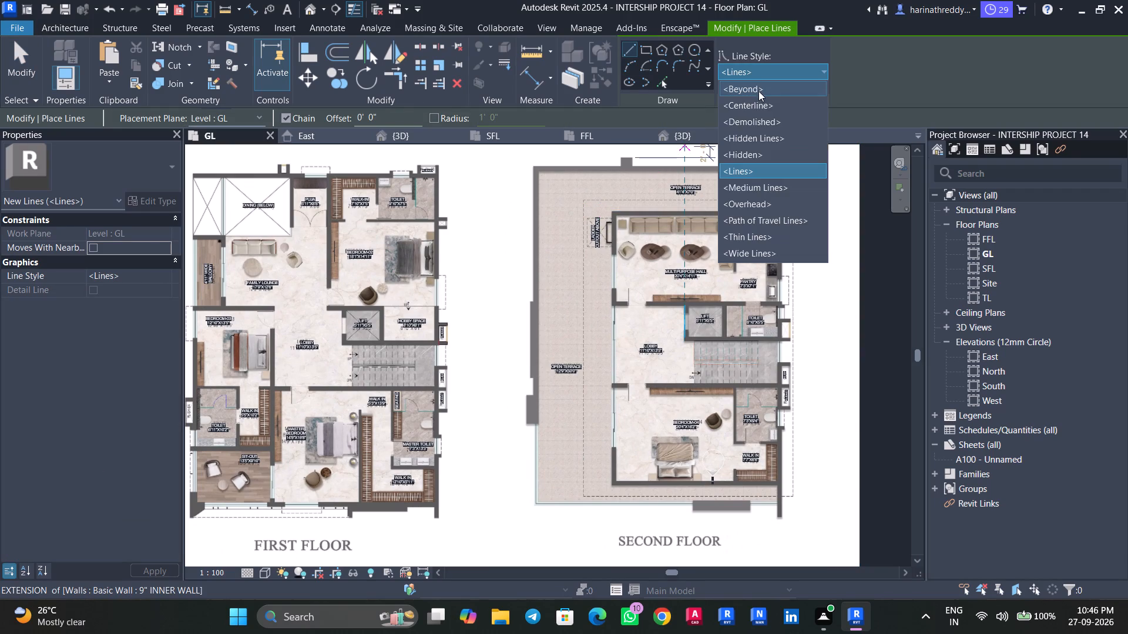
click(763, 126)
scroll(573, 189, up, 10)
middle_drag(604, 203, 481, 230)
click(459, 242)
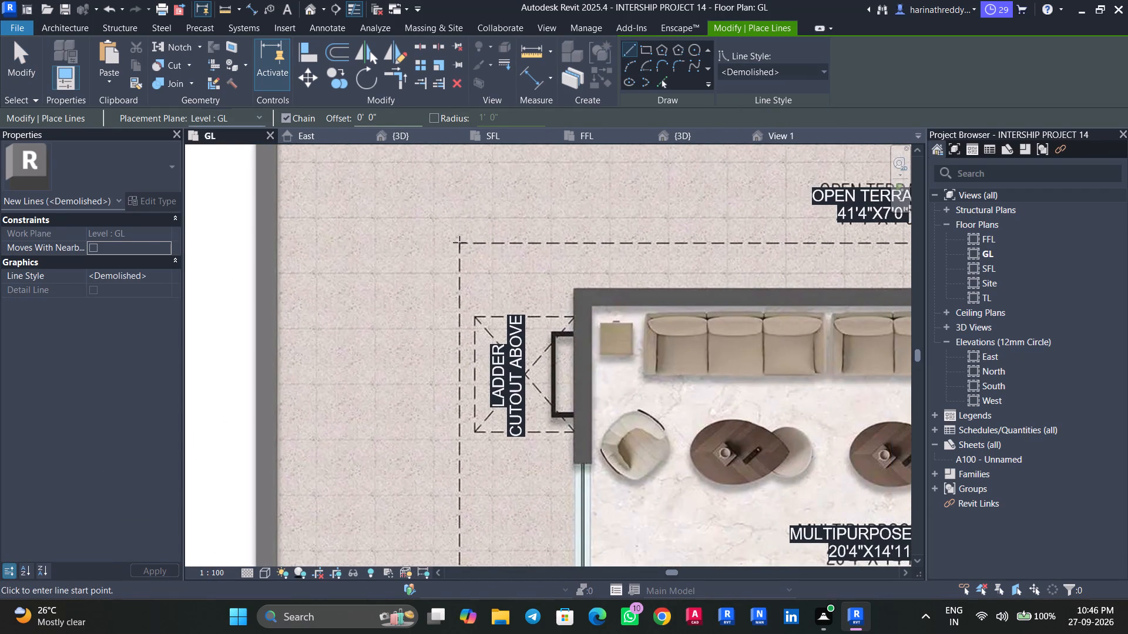
middle_drag(634, 237, 372, 232)
middle_drag(706, 226, 351, 214)
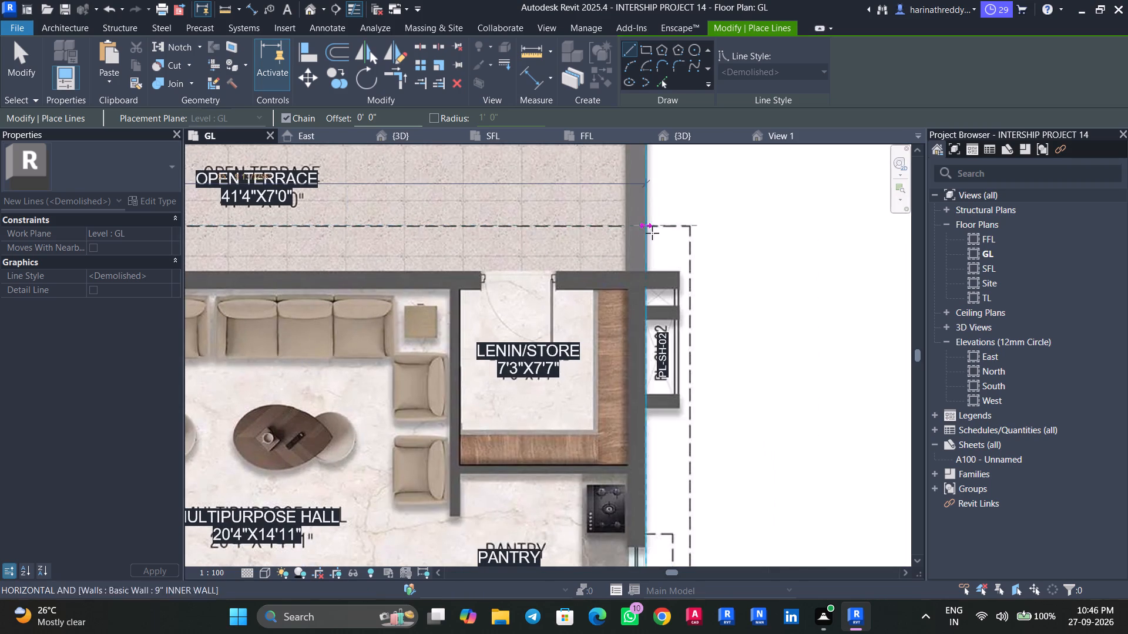
click(690, 228)
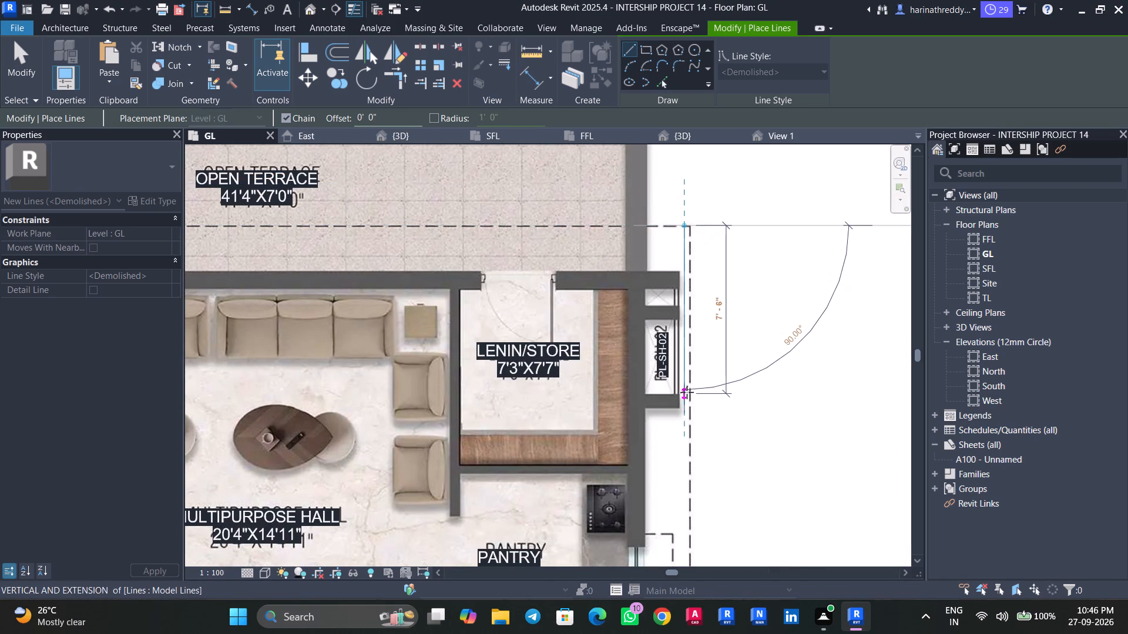
key(Escape)
scroll(690, 227, up, 4)
key(Escape)
key(Escape)
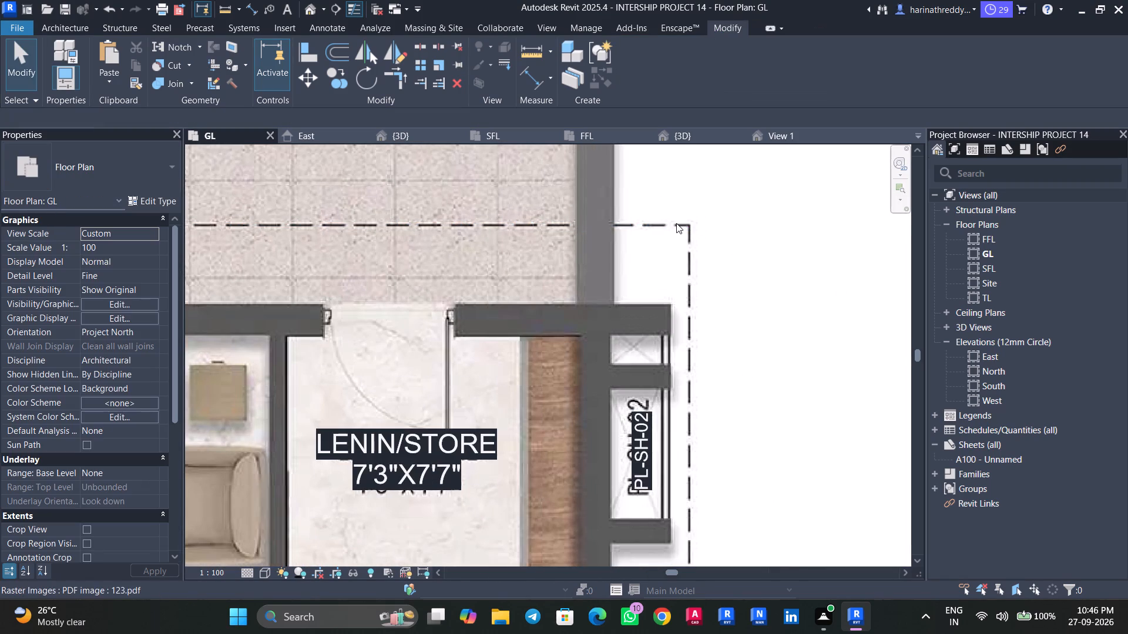
Stretch the line's end near the PL-SH-02 shaft to the dashed outline's corner, making it about 37'9" long.
key(Tab)
click(674, 221)
scroll(676, 225, up, 5)
drag(680, 221, 697, 222)
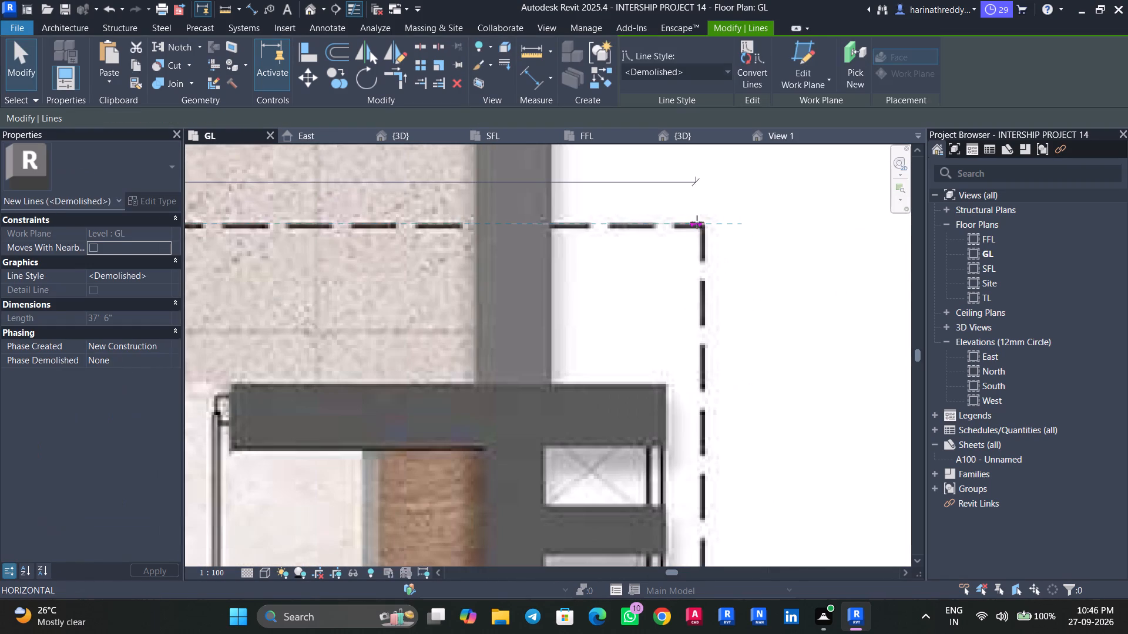
drag(697, 222, 703, 224)
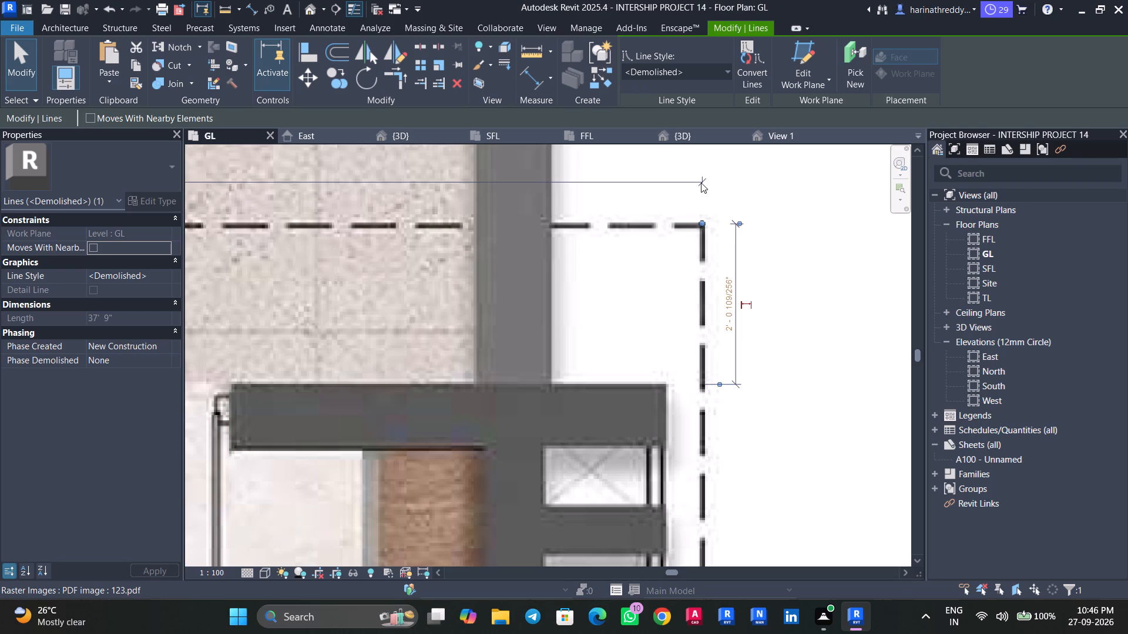
Trace the remaining three sides of the second-floor dashed outline with chained <Demolished> lines, ending at the corner near the ladder cutout.
key(Return)
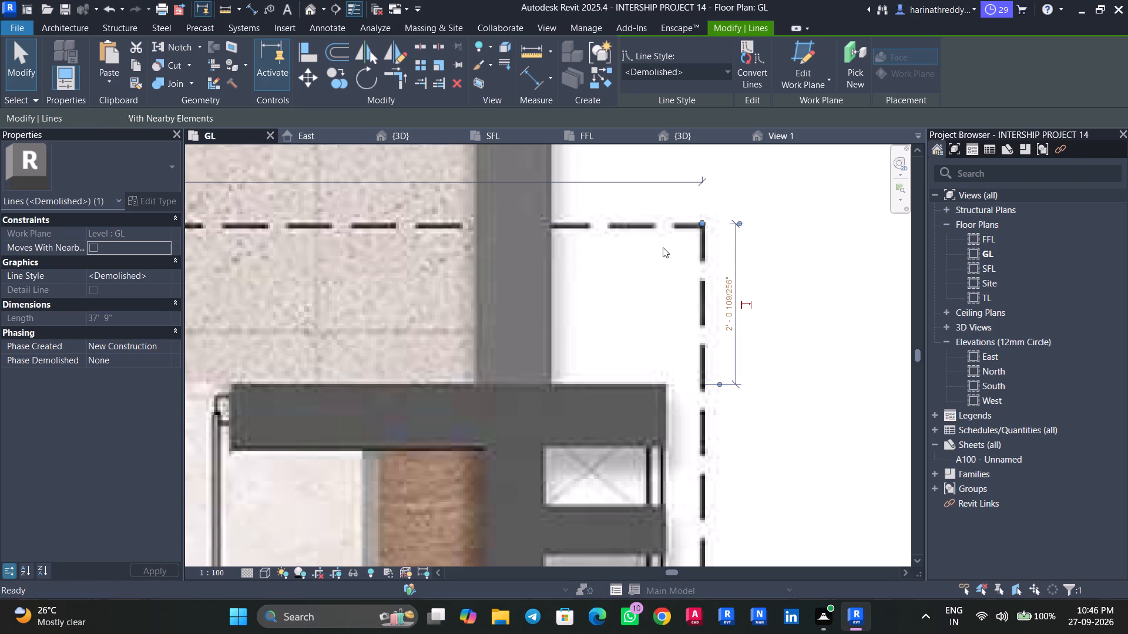
click(705, 225)
scroll(681, 360, down, 13)
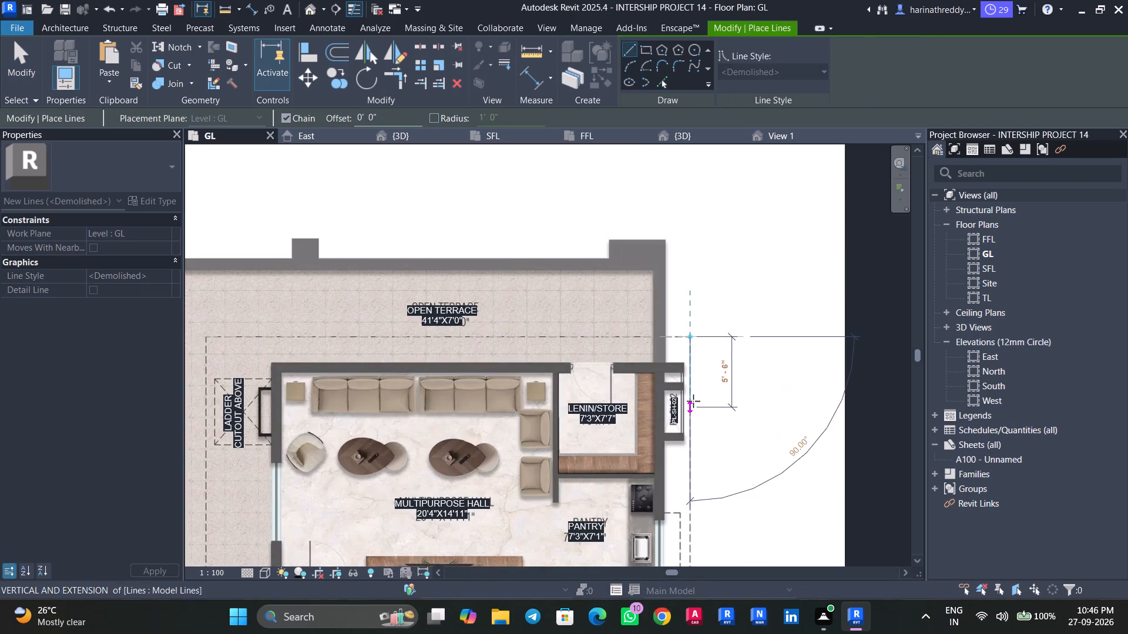
middle_drag(693, 401, 684, 135)
middle_drag(677, 383, 650, 168)
middle_drag(645, 397, 645, 387)
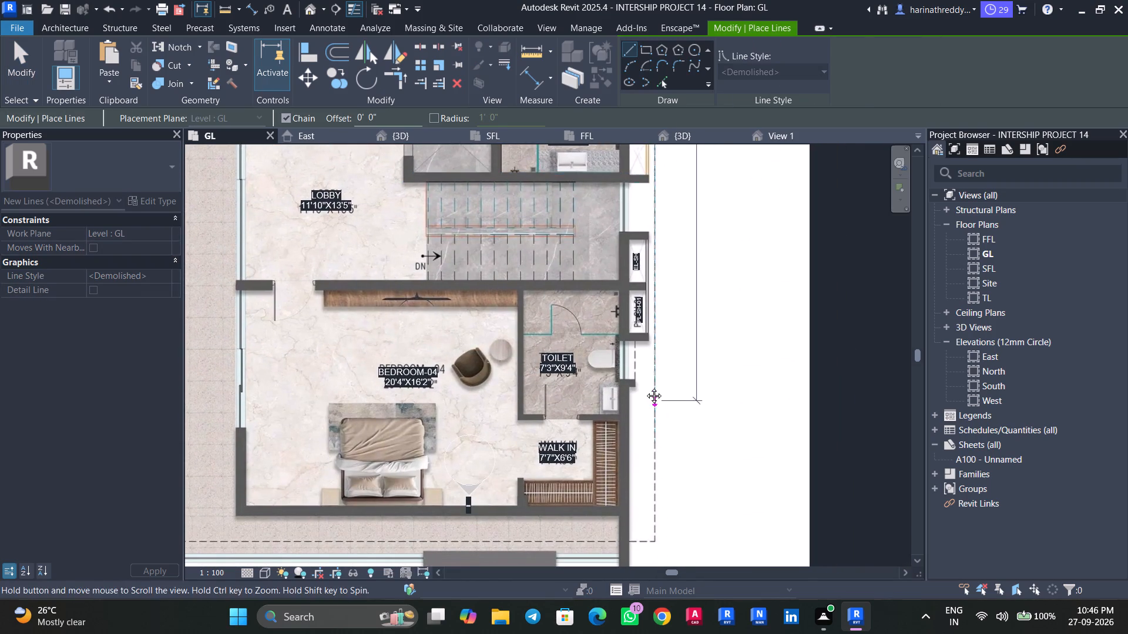
middle_drag(645, 387, 647, 250)
click(655, 394)
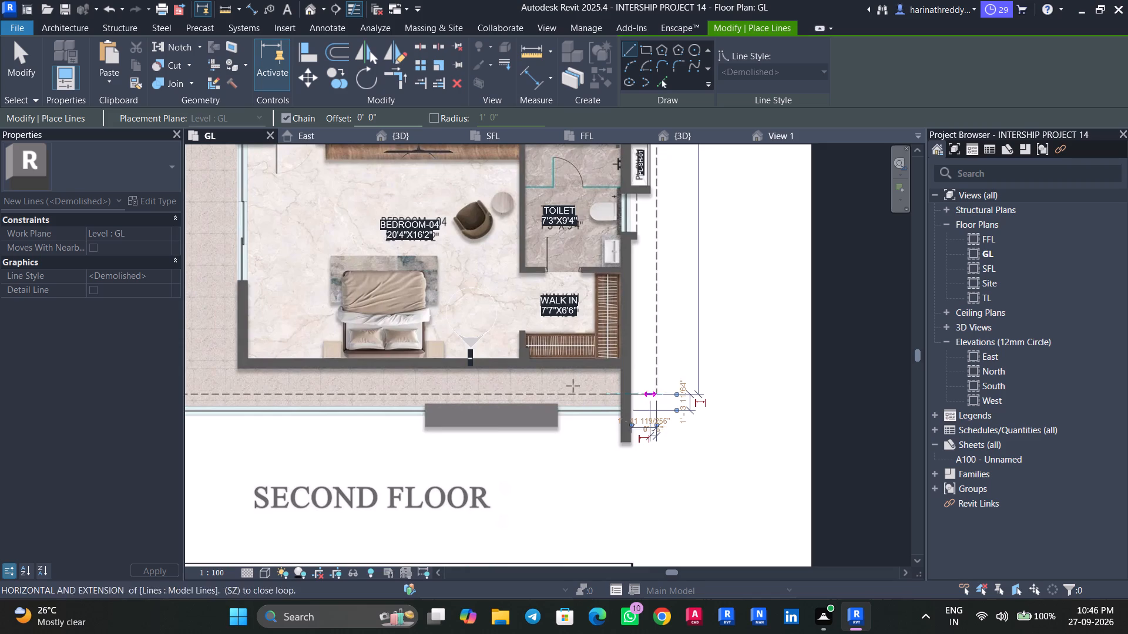
middle_drag(499, 387, 741, 391)
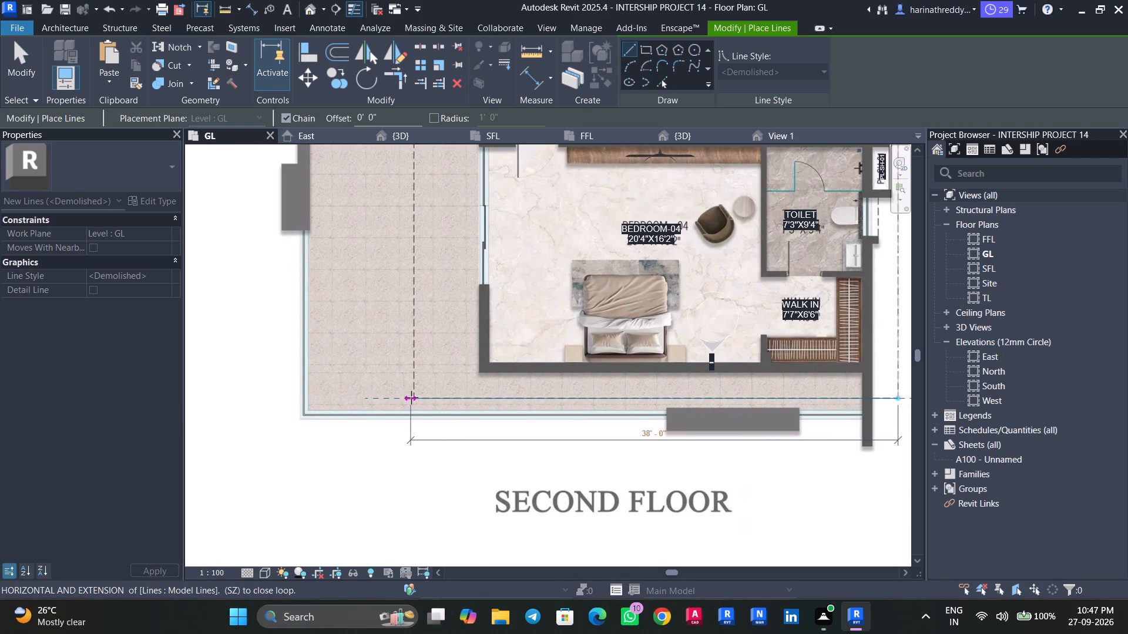
click(411, 397)
middle_drag(419, 185, 429, 406)
scroll(428, 404, up, 1)
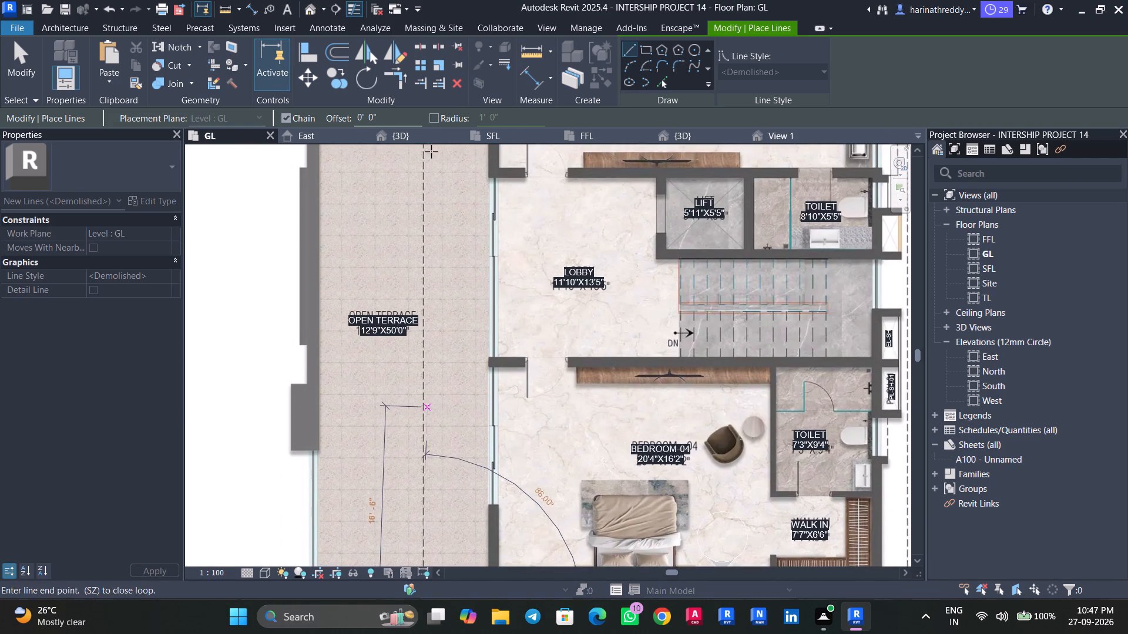
middle_drag(424, 177, 432, 368)
middle_drag(427, 200, 419, 400)
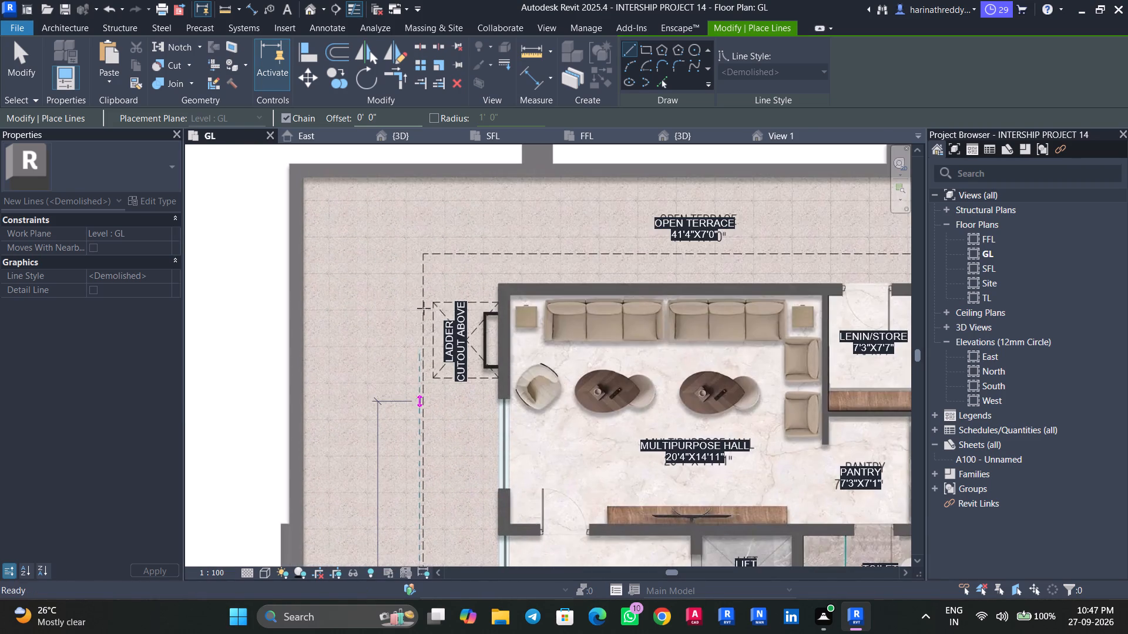
scroll(419, 263, up, 4)
click(424, 247)
key(Escape)
key(Escape)
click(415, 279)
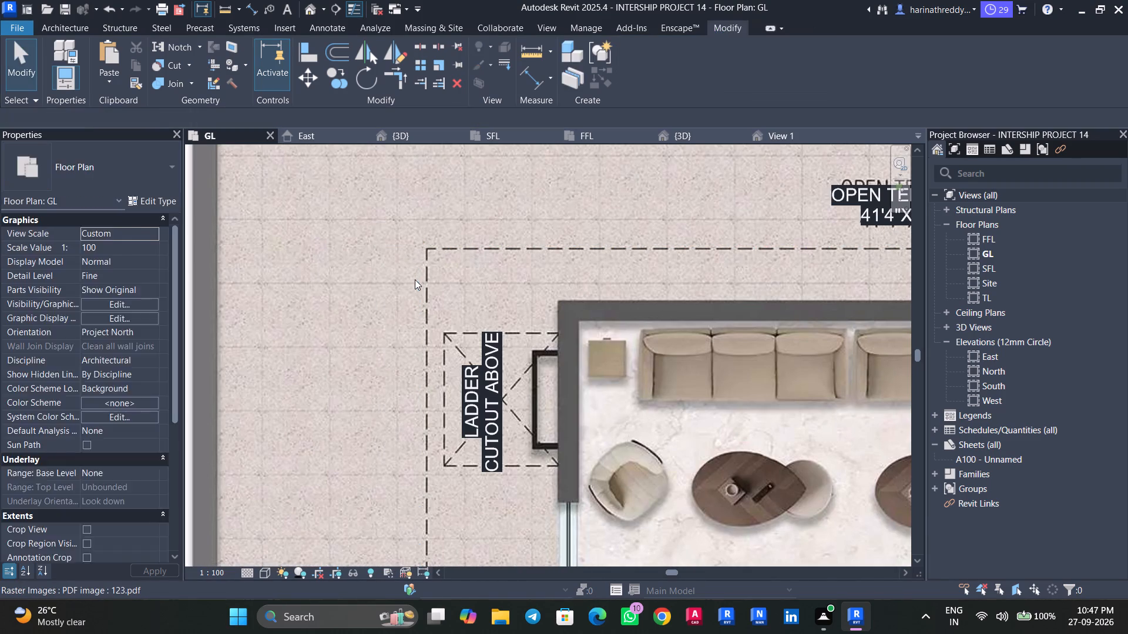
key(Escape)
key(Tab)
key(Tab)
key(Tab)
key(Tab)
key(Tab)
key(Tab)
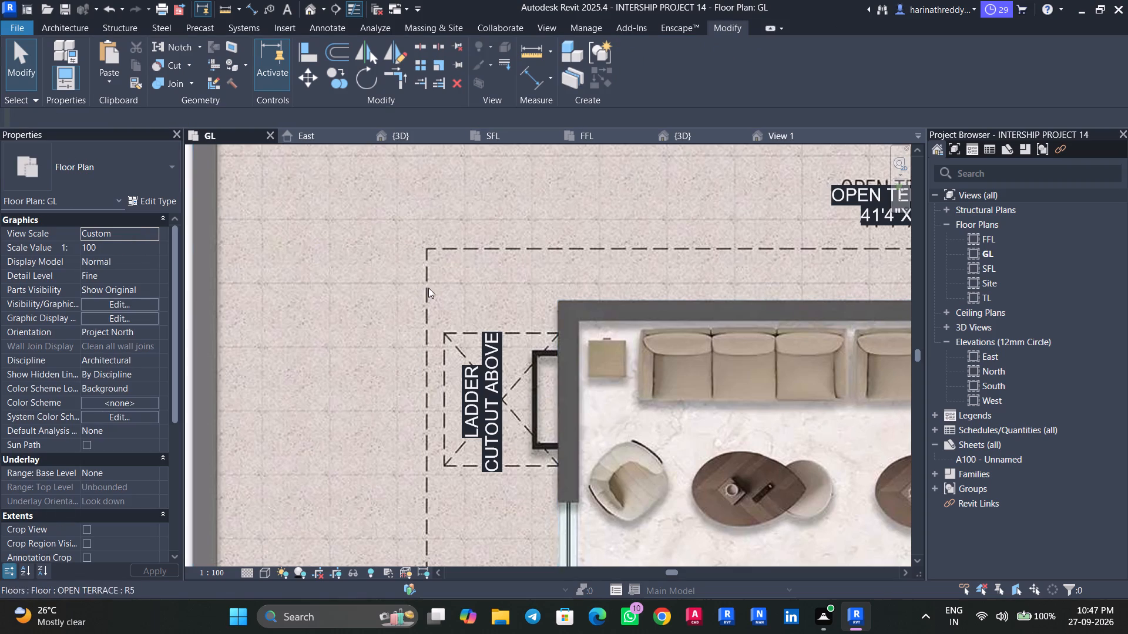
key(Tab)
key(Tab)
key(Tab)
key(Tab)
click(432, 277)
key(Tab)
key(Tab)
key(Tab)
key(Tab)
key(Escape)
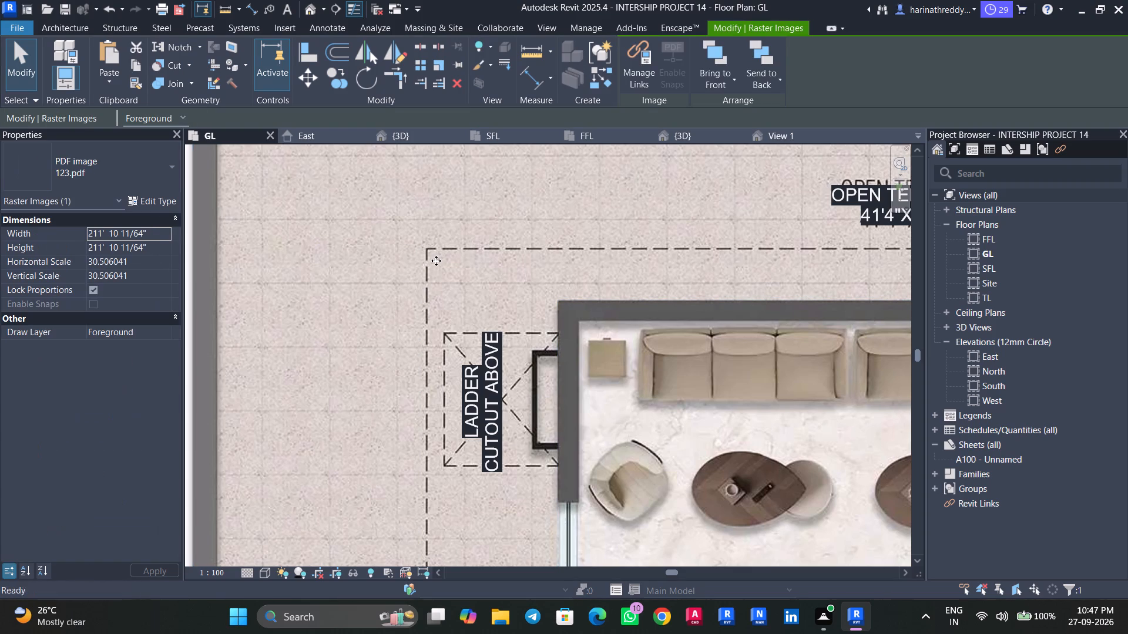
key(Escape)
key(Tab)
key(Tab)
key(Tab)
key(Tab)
Look over the first-floor and ground-floor plans, including the drawing room, portico and shaft areas.
scroll(476, 247, down, 7)
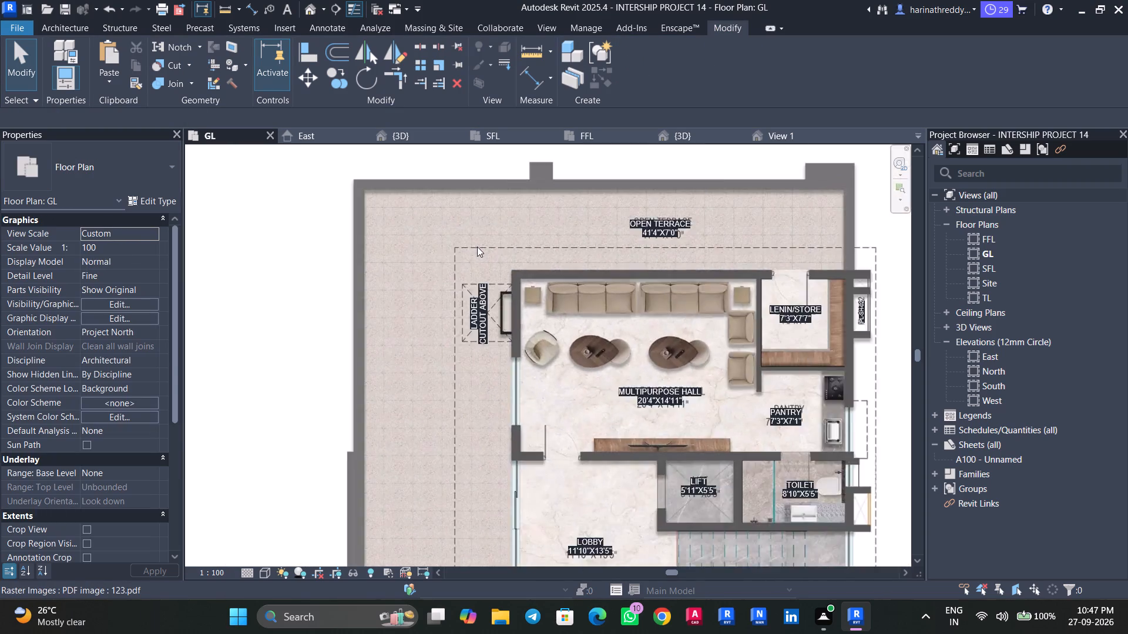
scroll(477, 247, down, 6)
middle_drag(423, 326, 587, 266)
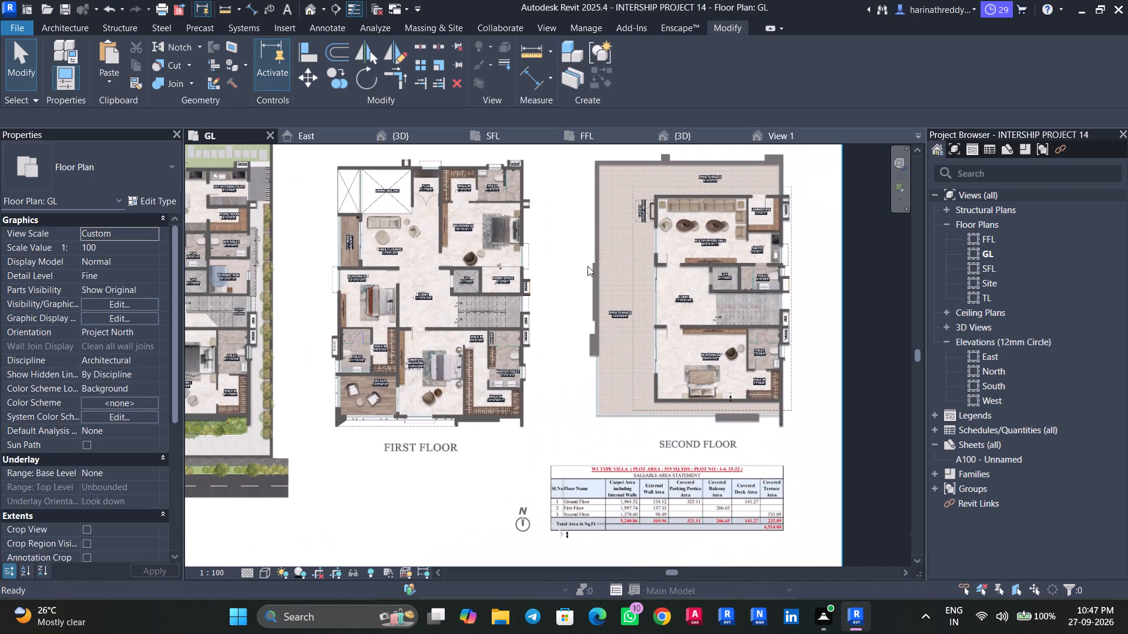
scroll(343, 225, up, 2)
middle_drag(366, 247, 493, 285)
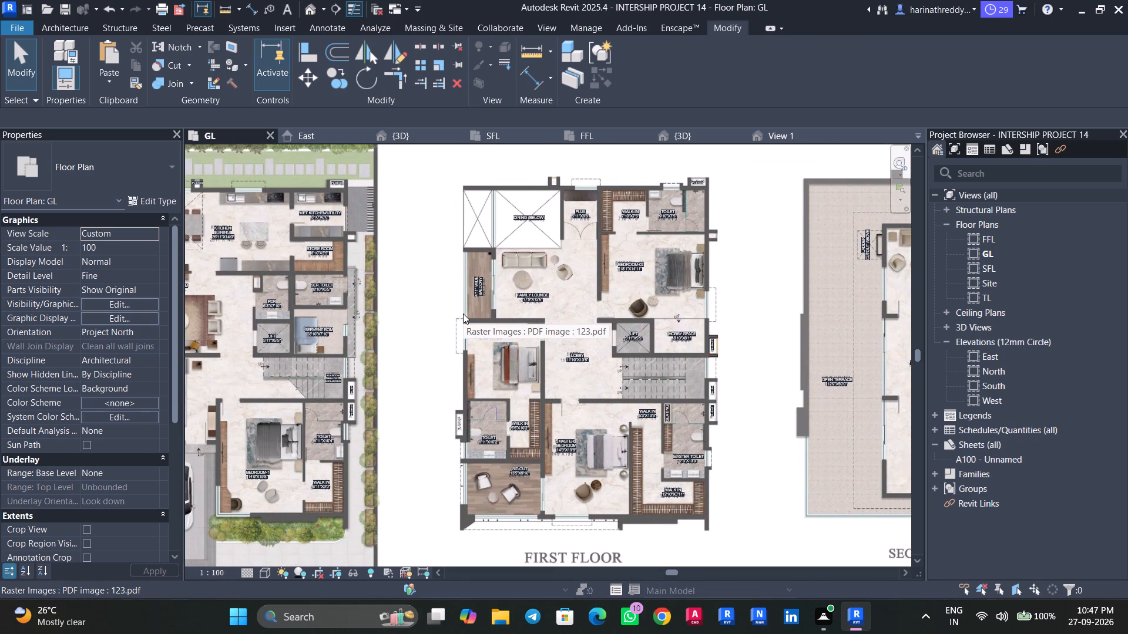
middle_drag(463, 313, 580, 265)
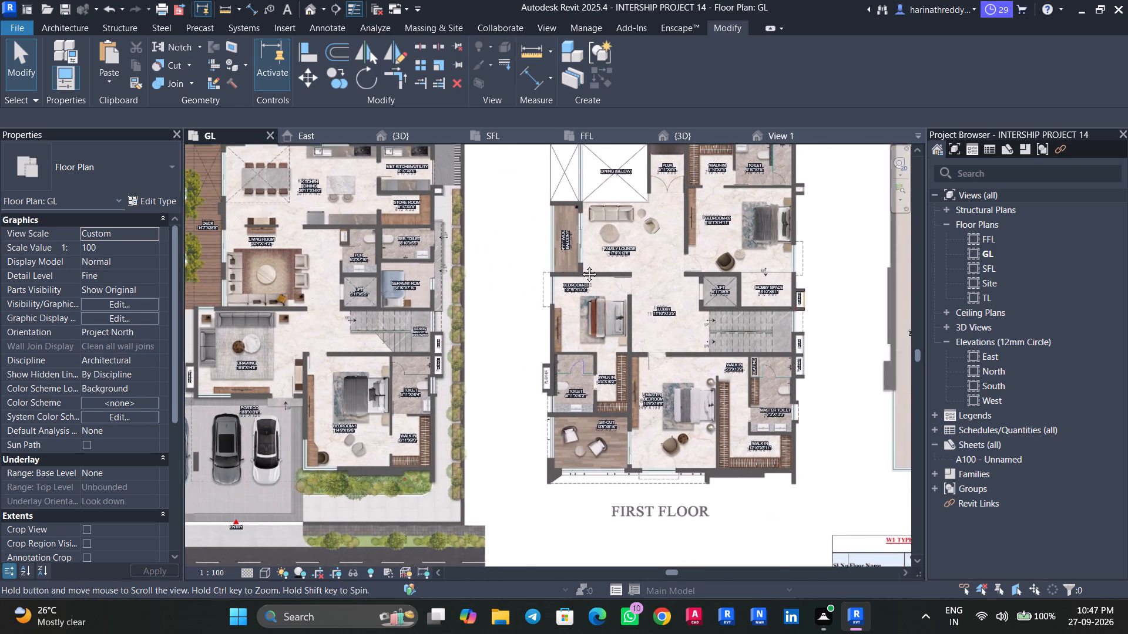
middle_drag(580, 265, 593, 271)
middle_drag(341, 389, 351, 384)
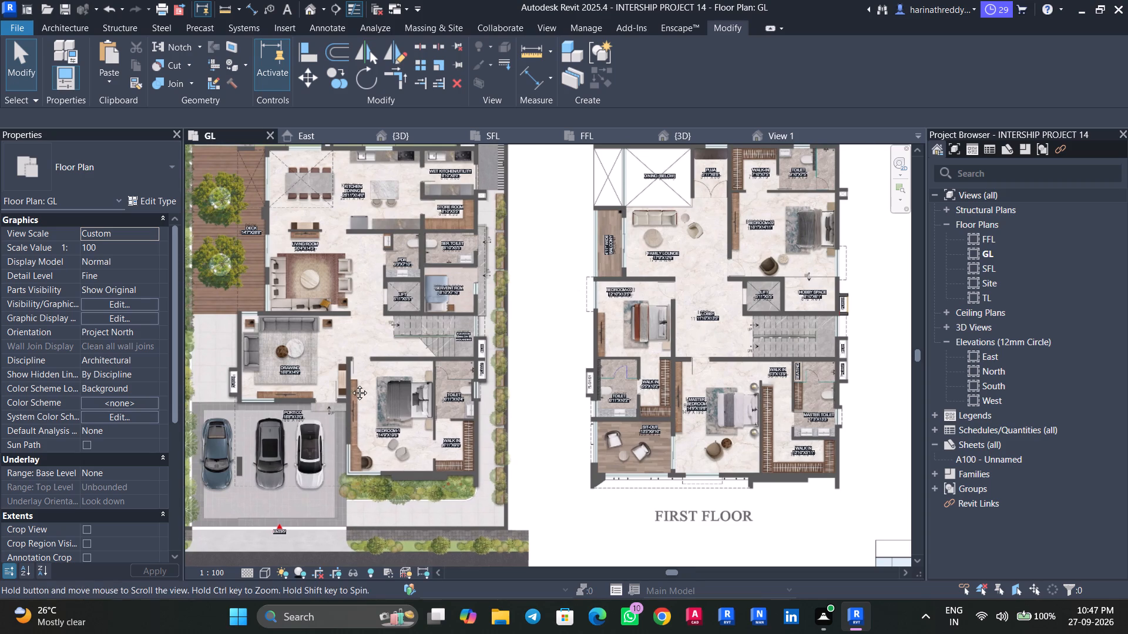
middle_drag(351, 384, 506, 366)
scroll(371, 422, up, 4)
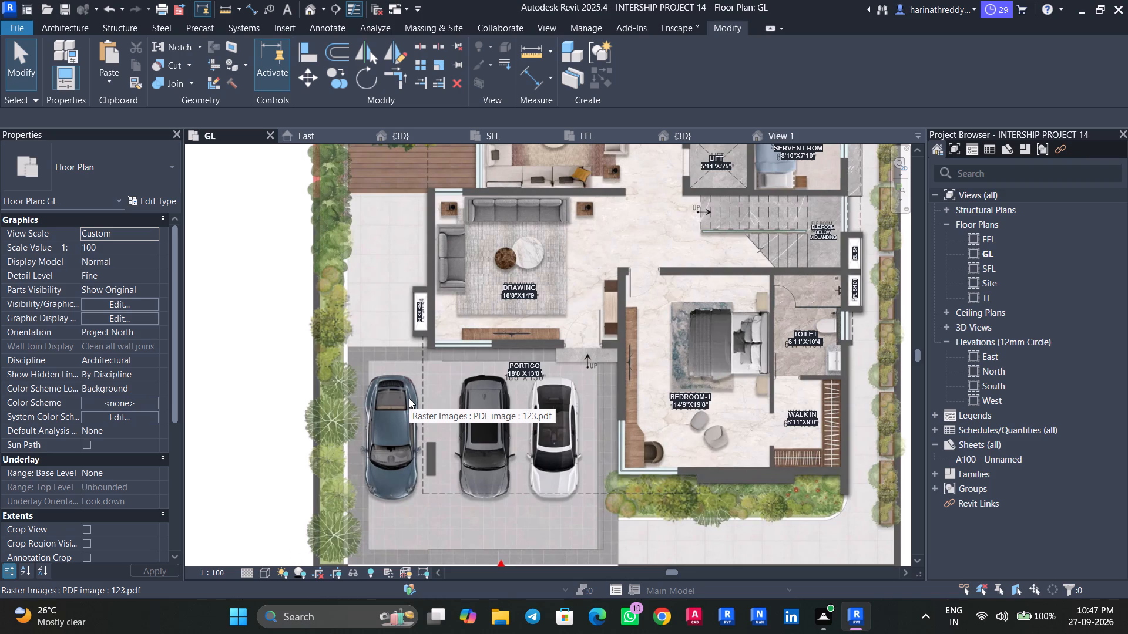
scroll(409, 398, down, 3)
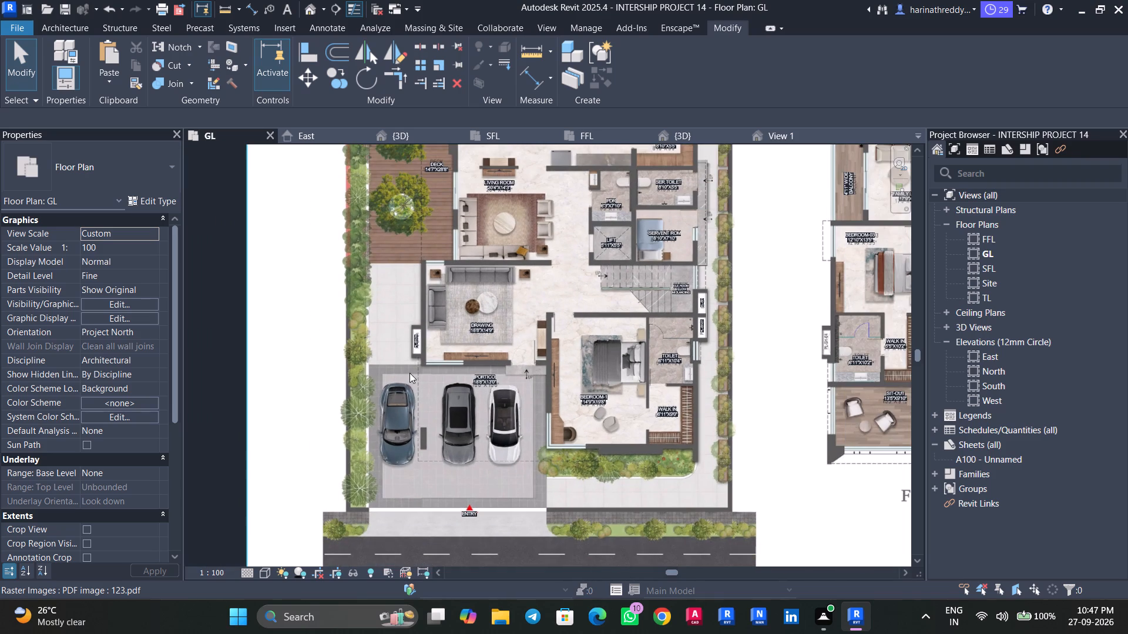
middle_drag(409, 372, 404, 431)
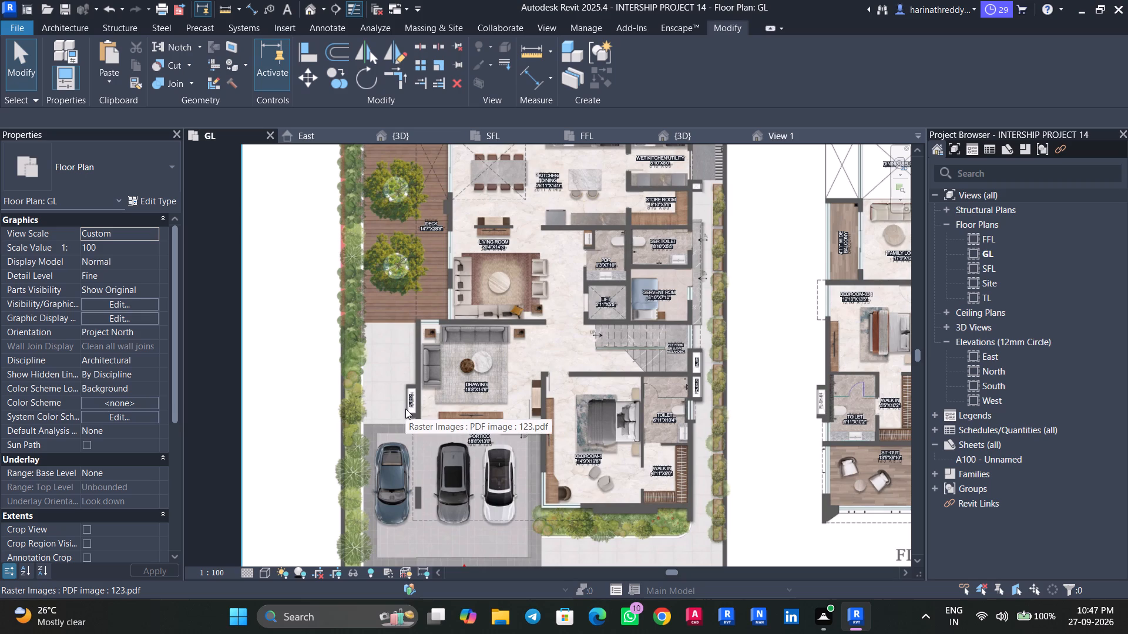
scroll(485, 380, down, 7)
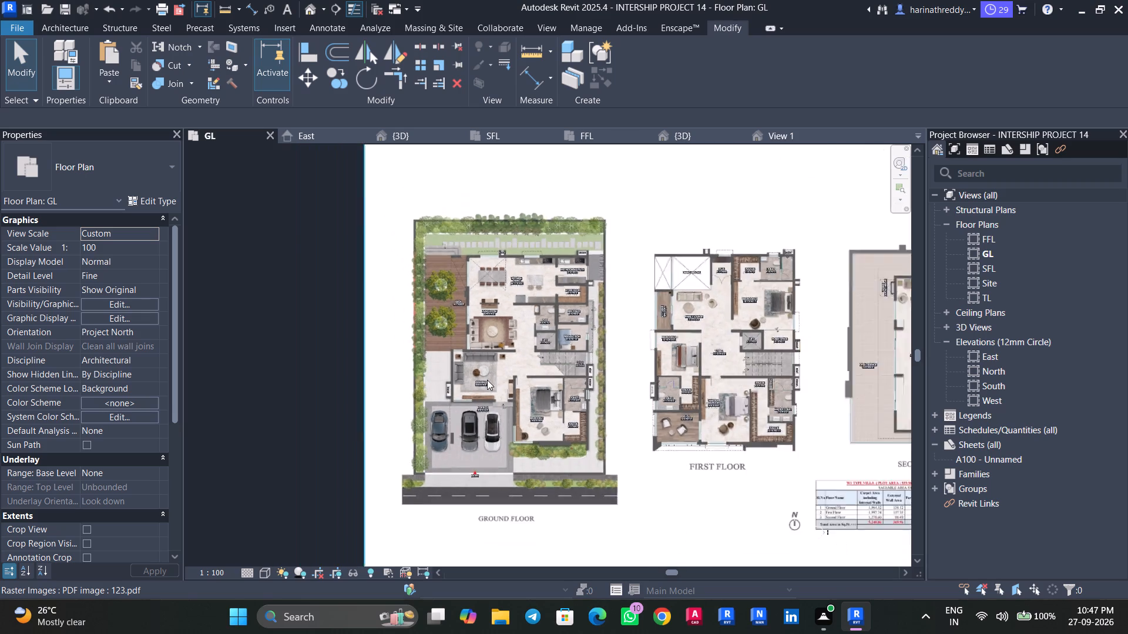
middle_drag(587, 383, 489, 320)
scroll(513, 362, up, 1)
scroll(513, 362, down, 1)
Save the project.
key(ctrl+s)
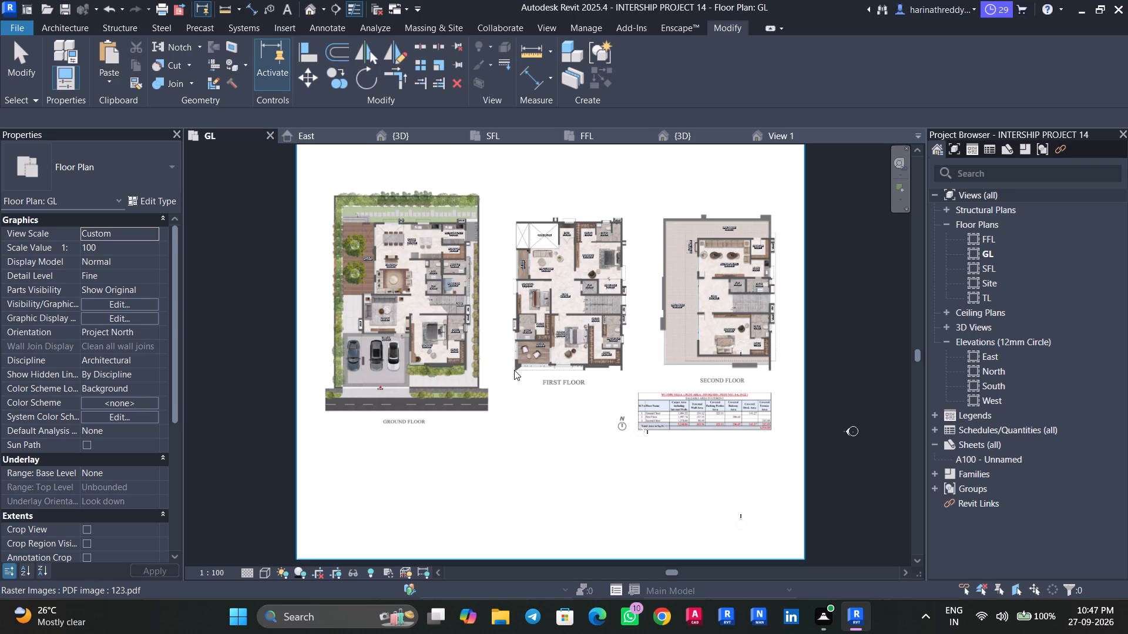
Examine the first-floor SIT-OUT and MASTER BEDROOM area and the ground-floor BEDROOM-1 and PORTICO area.
scroll(550, 362, up, 7)
scroll(555, 353, down, 1)
scroll(555, 353, up, 5)
middle_drag(555, 353, 565, 366)
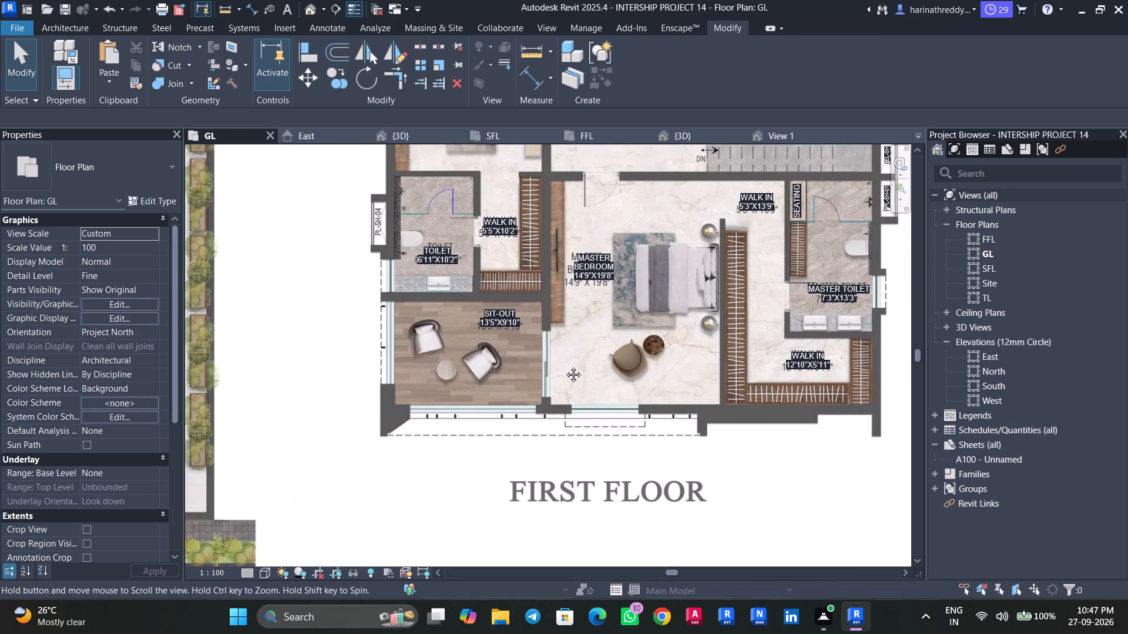
middle_drag(565, 366, 660, 426)
scroll(541, 426, up, 1)
scroll(541, 426, down, 3)
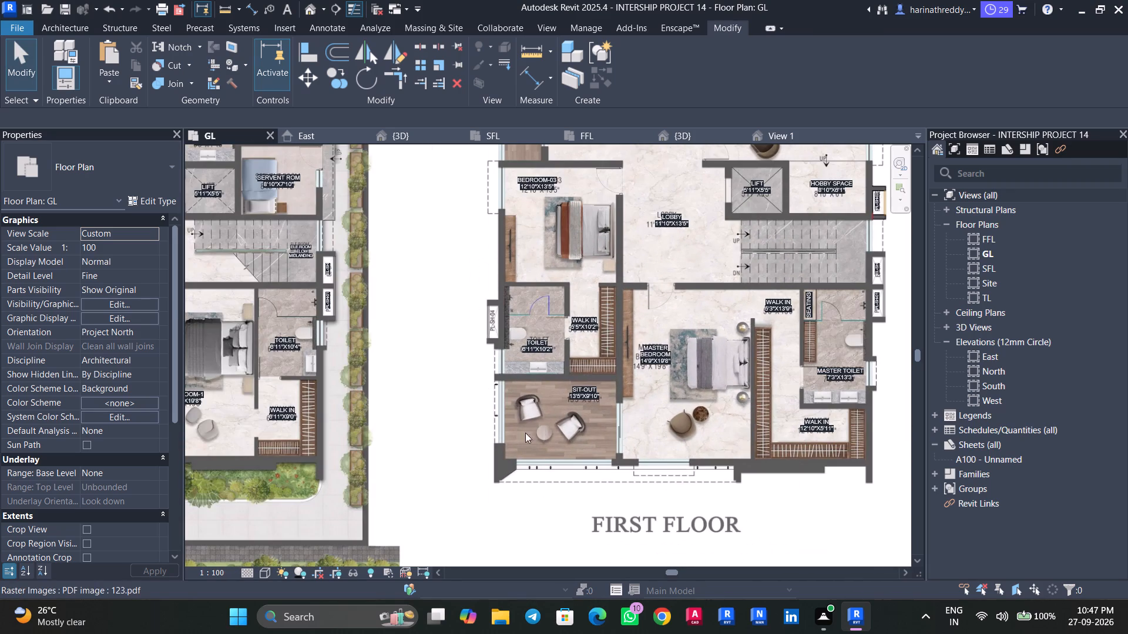
middle_drag(461, 373, 584, 350)
middle_drag(418, 353, 421, 353)
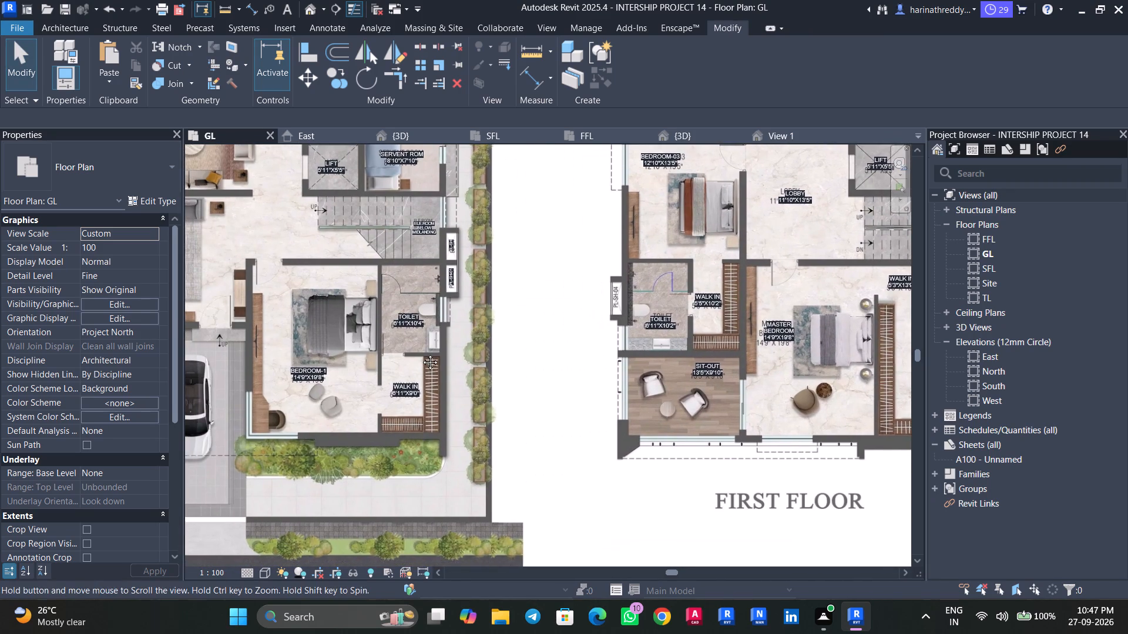
middle_drag(421, 353, 571, 366)
scroll(428, 348, up, 2)
scroll(428, 348, down, 2)
middle_drag(428, 347, 506, 363)
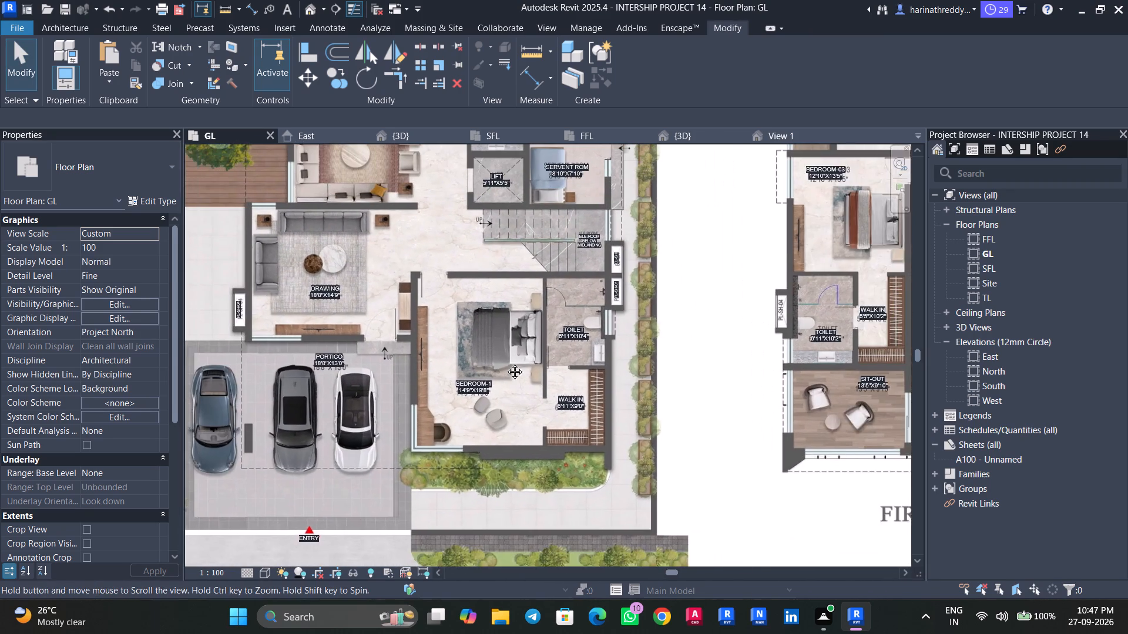
middle_drag(506, 363, 519, 367)
Place a Doors_IntSgl 2'11" door with a 580 mm sill height in the ground-floor BEDROOM-1 entrance opening.
key(Tab)
key(Tab)
key(Tab)
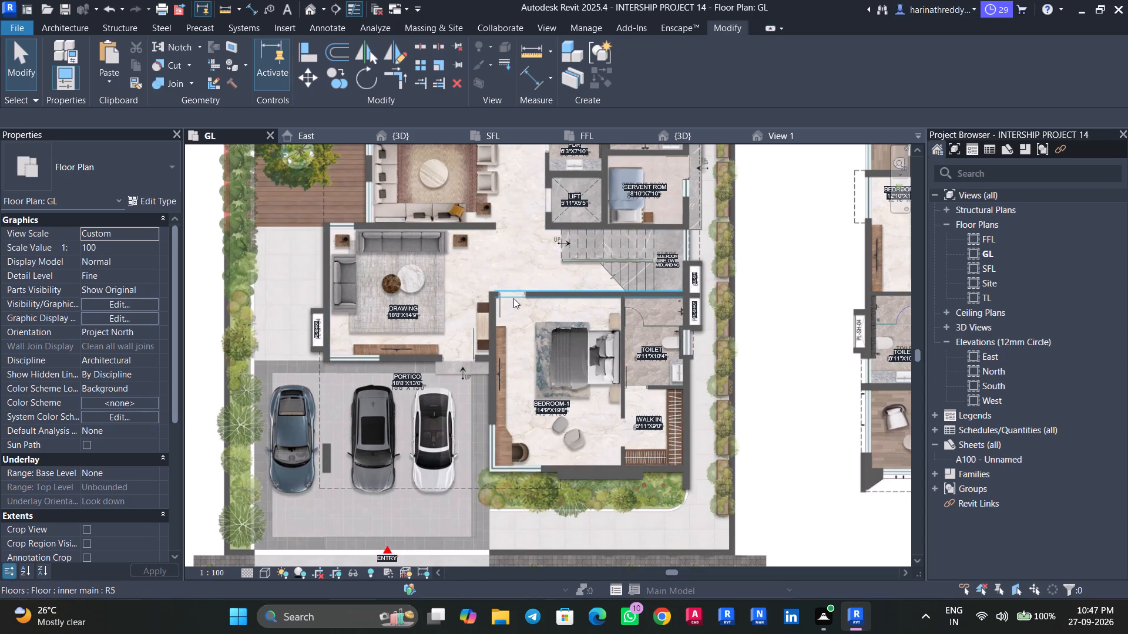
scroll(514, 297, up, 3)
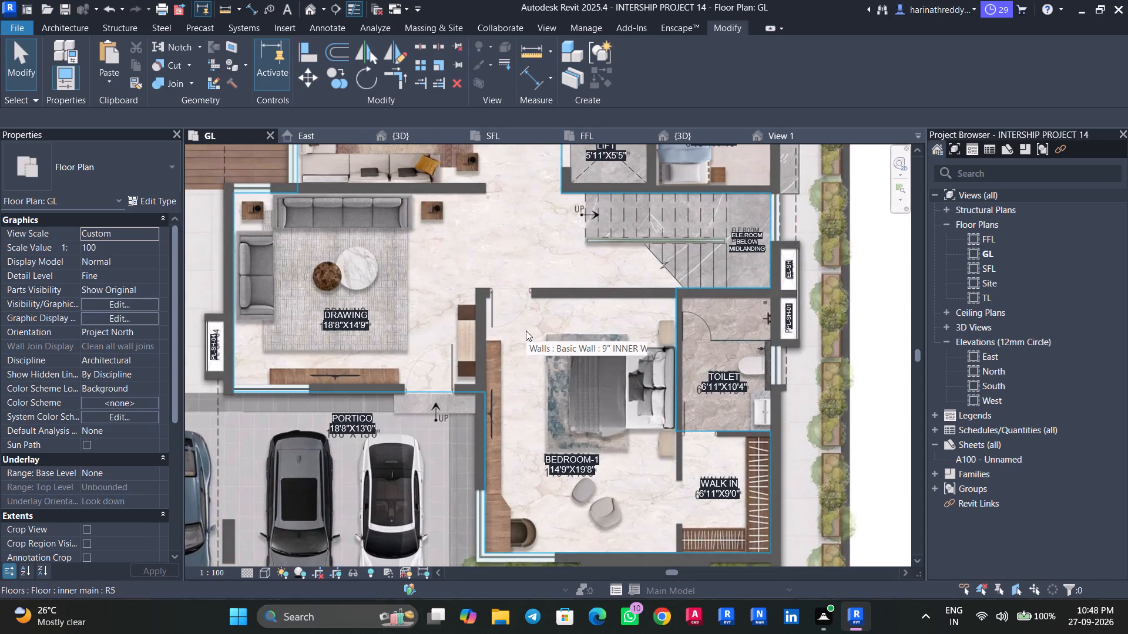
text(DR)
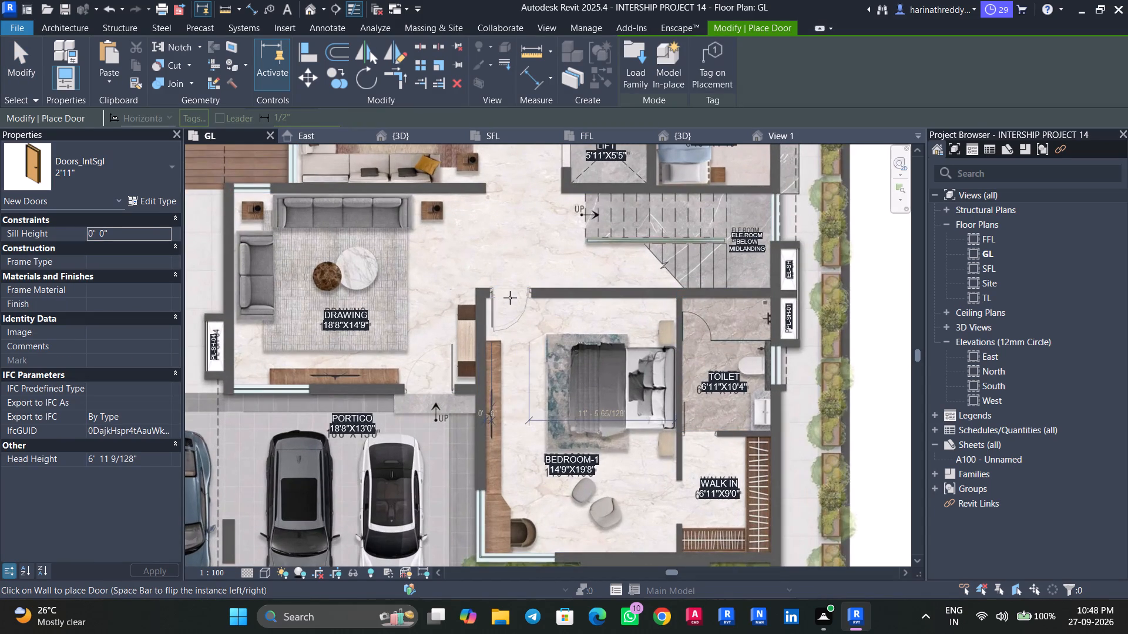
scroll(510, 298, up, 4)
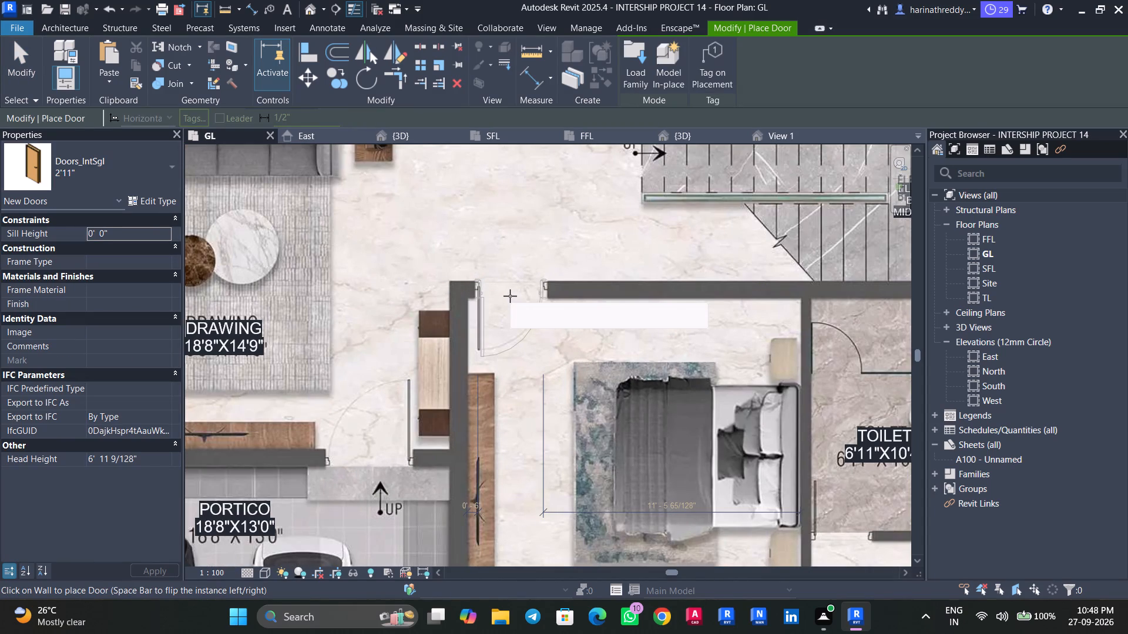
click(152, 231)
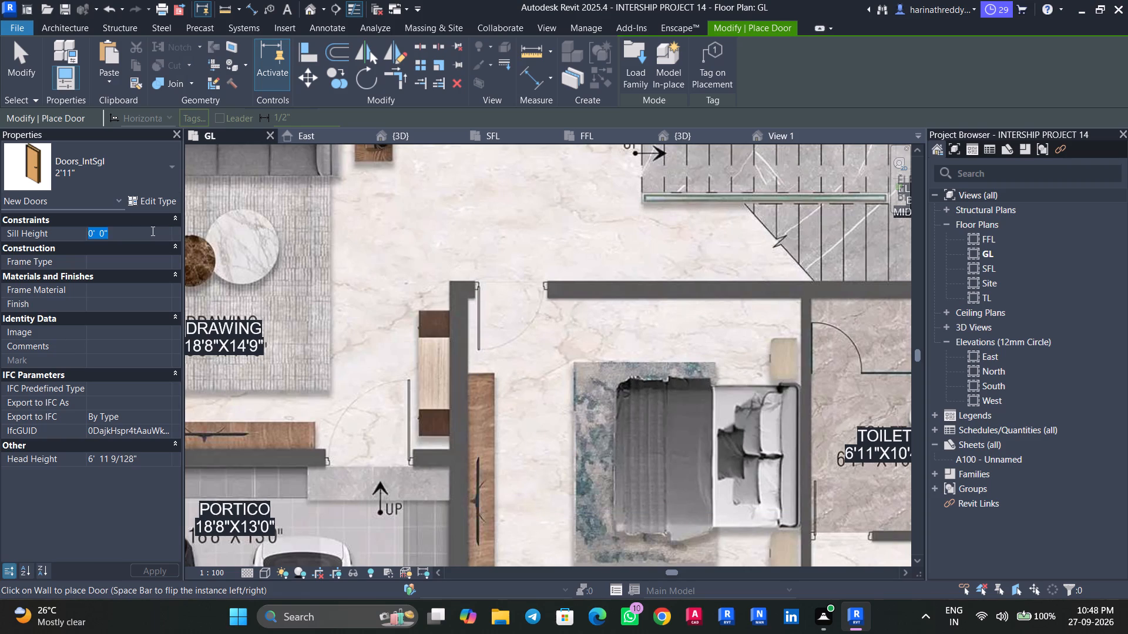
key(6)
key(BackSpace)
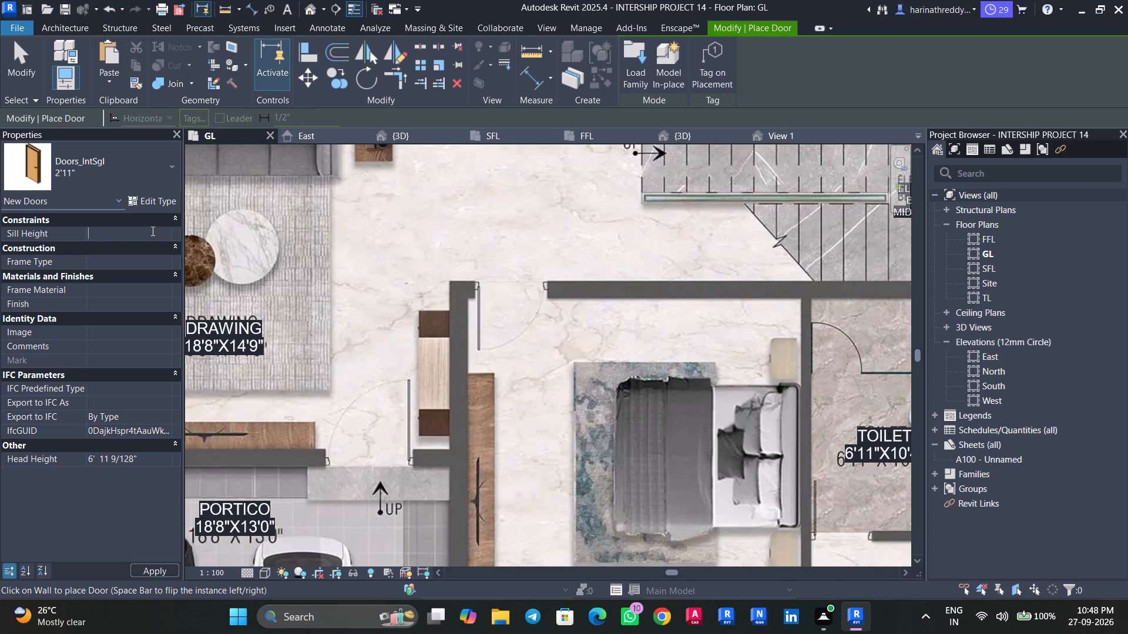
text(580MM)
key(Return)
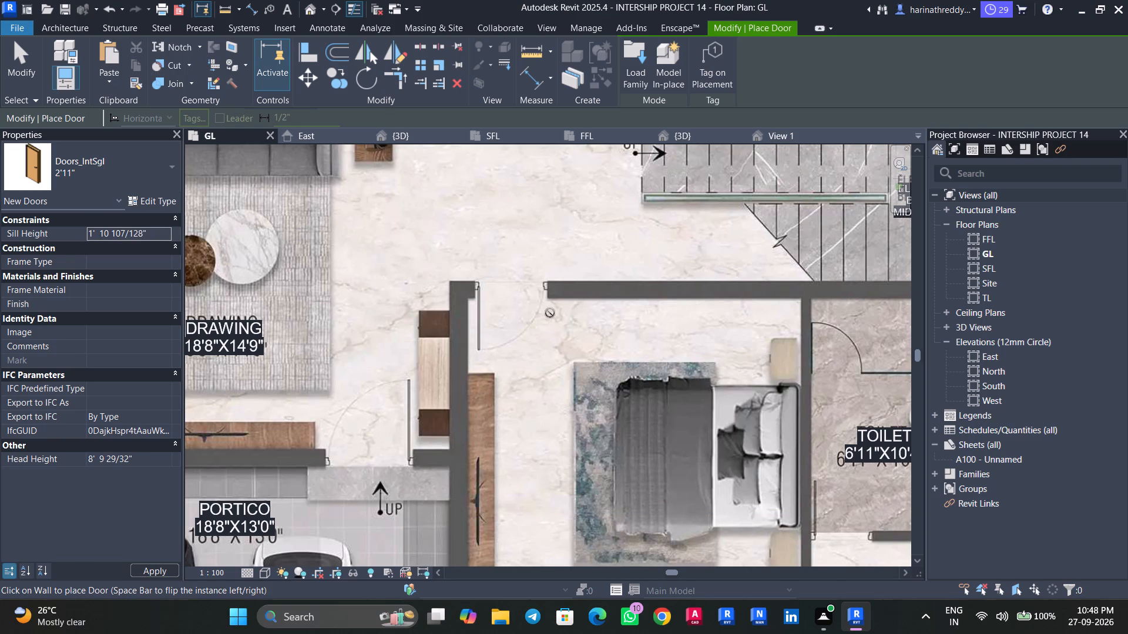
click(515, 294)
scroll(515, 294, down, 7)
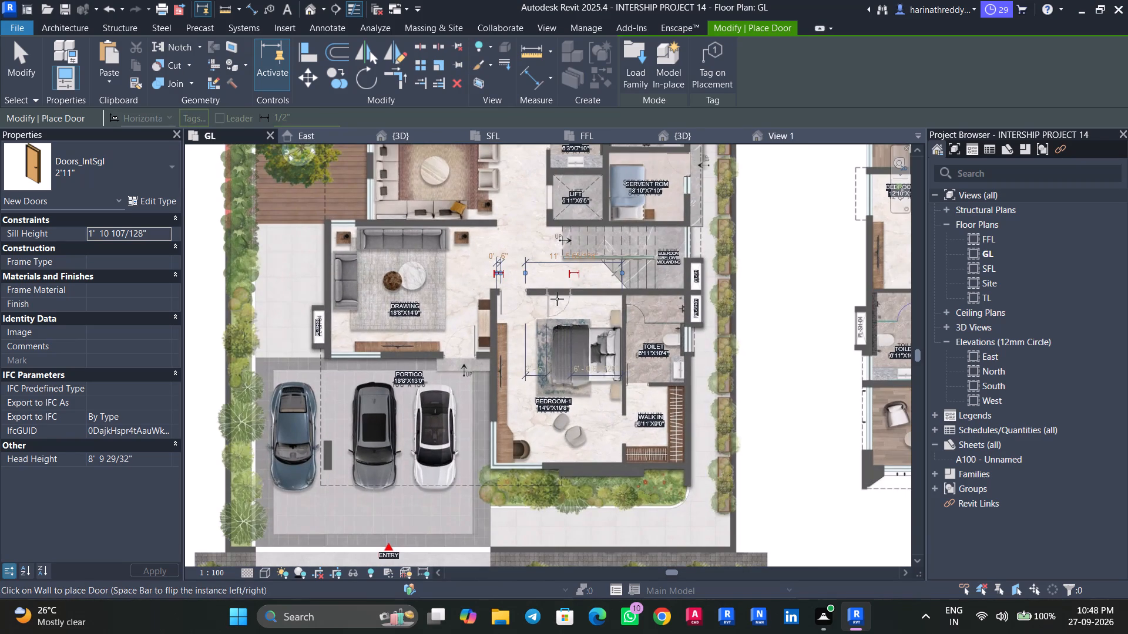
middle_drag(428, 262, 455, 404)
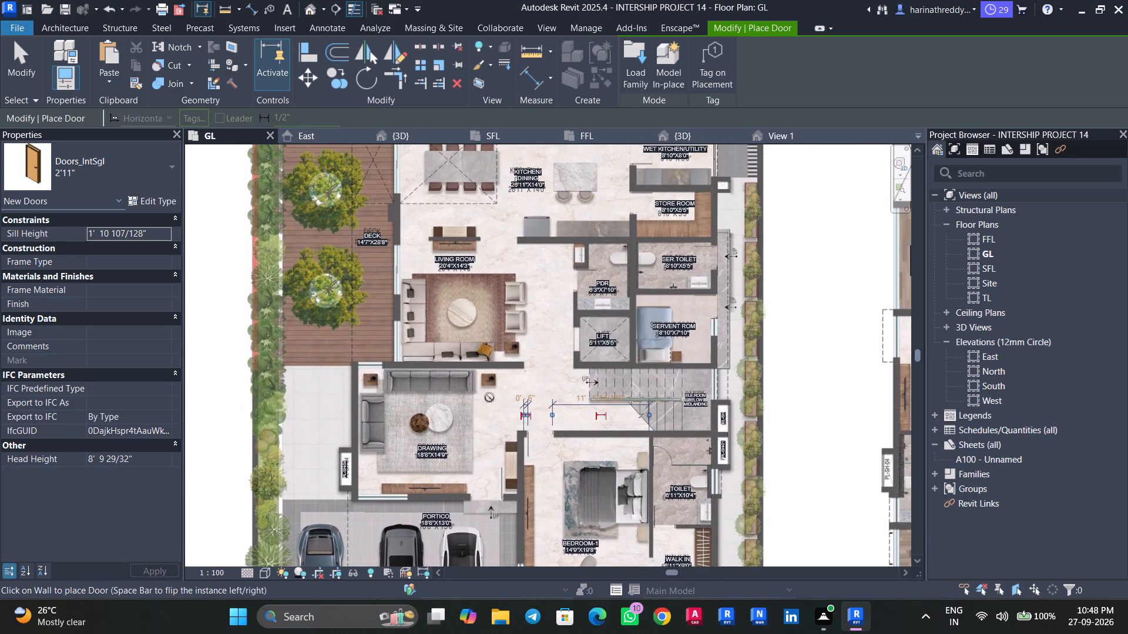
key(Escape)
key(Escape)
Examine the doorways of the ground-floor PDR, SER.TOILET, STORE ROOM and WET KITCHEN/UTILITY.
scroll(590, 276, up, 2)
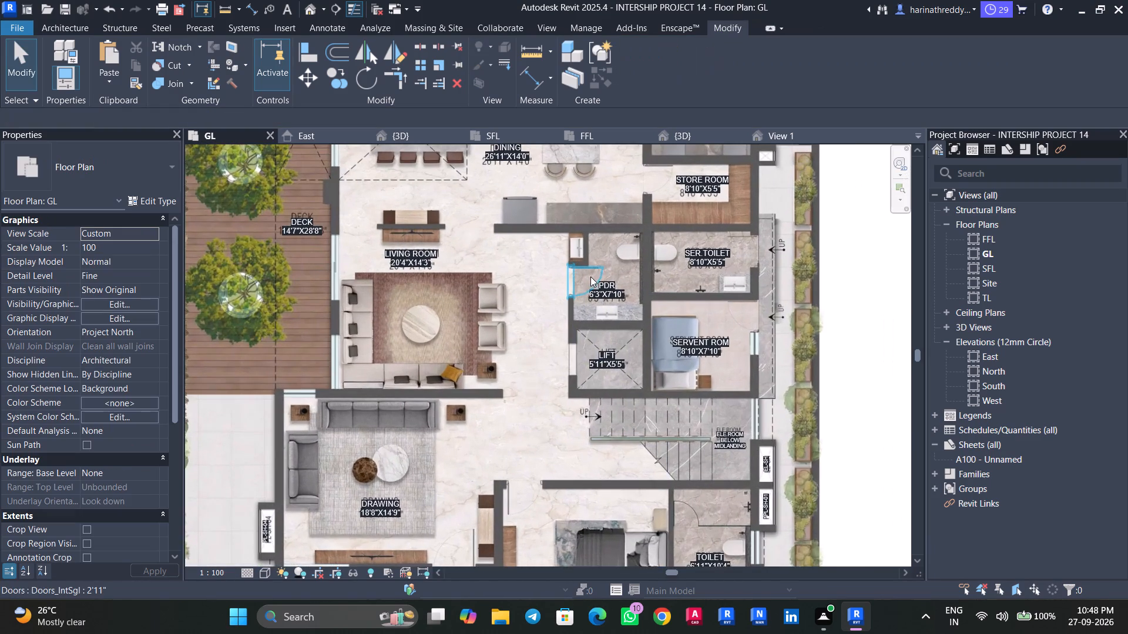
middle_drag(590, 276, 469, 365)
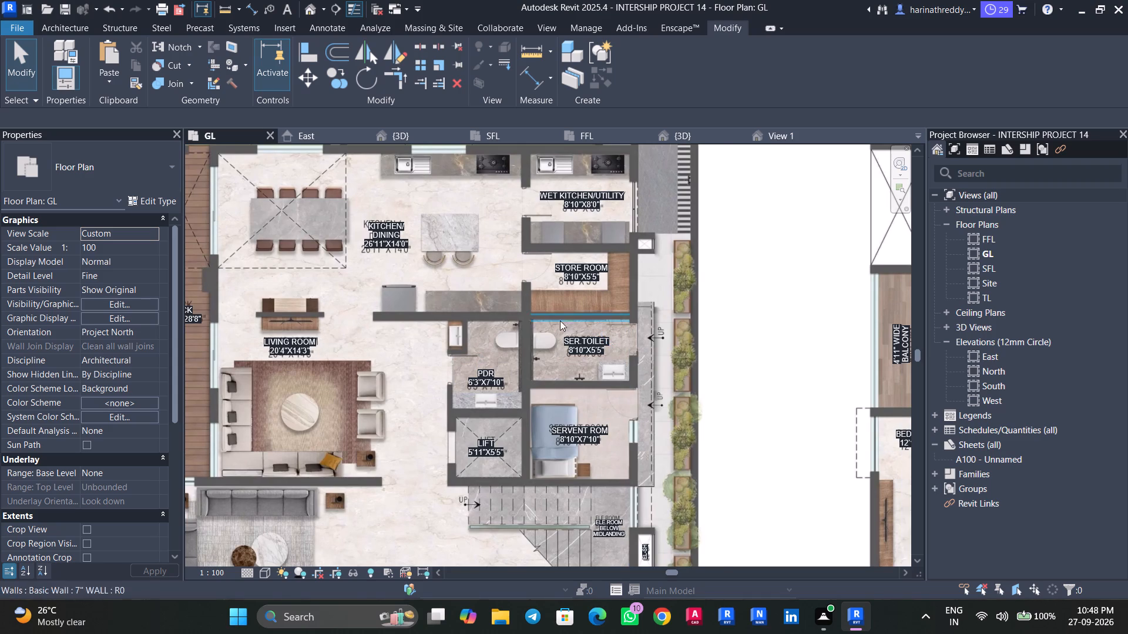
middle_drag(569, 343, 599, 466)
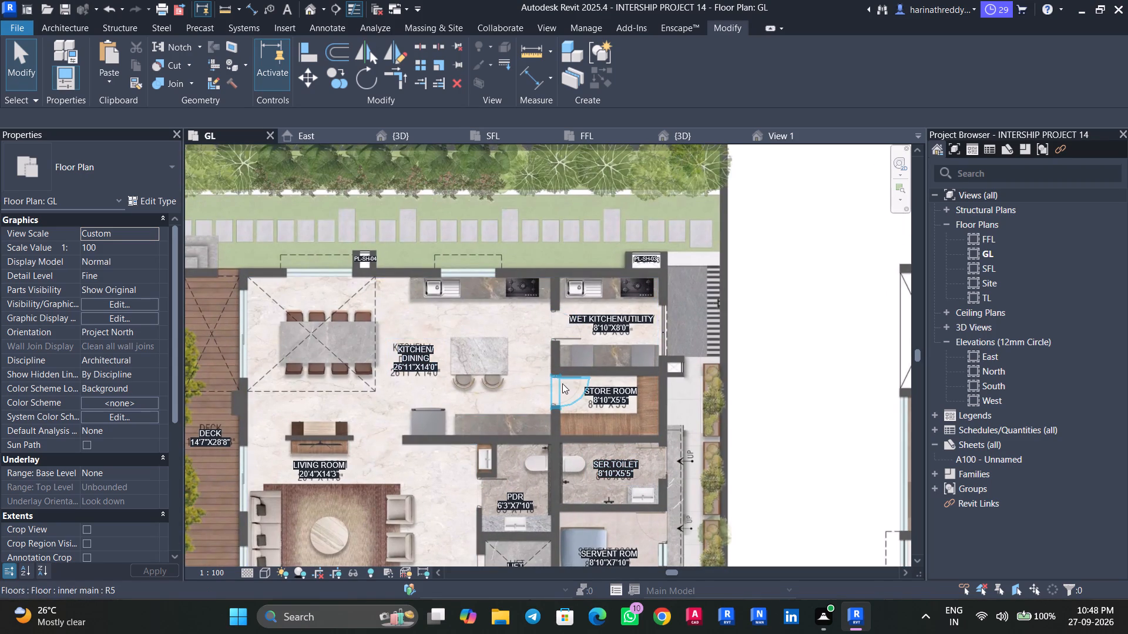
scroll(607, 392, down, 2)
scroll(607, 392, up, 1)
scroll(607, 392, down, 1)
middle_drag(606, 390, 558, 317)
middle_drag(674, 361, 417, 289)
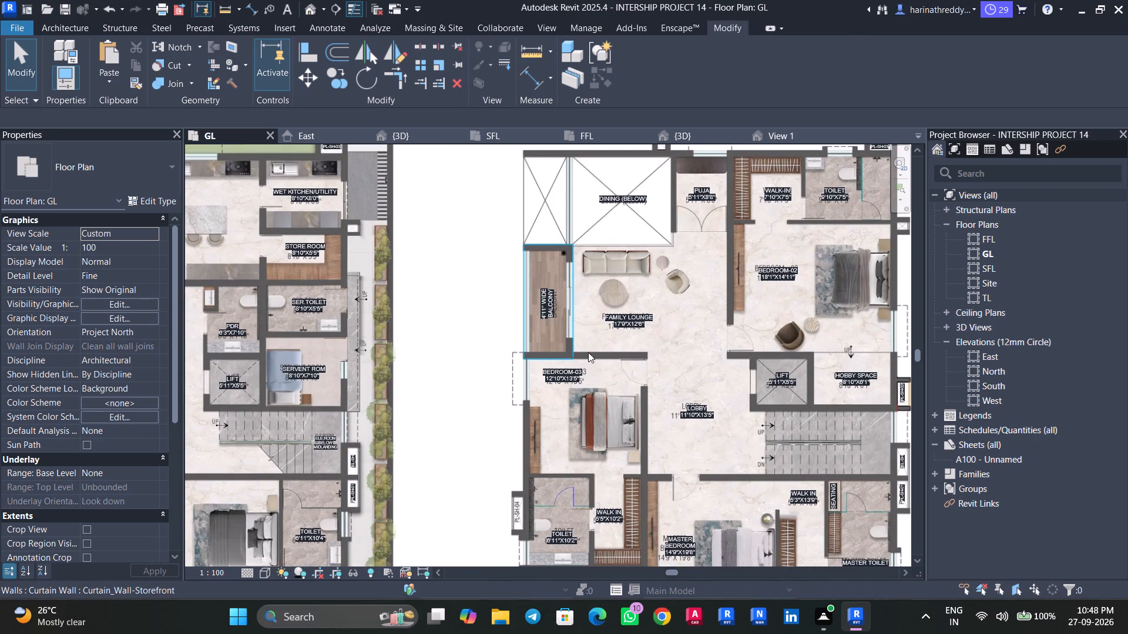
Place a Doors_ExtDbl_Flush 1810x2110mm double door with a 450 mm sill height in the first-floor PUJA entrance opening.
middle_drag(642, 348, 490, 348)
scroll(545, 236, up, 3)
middle_drag(546, 236, 538, 359)
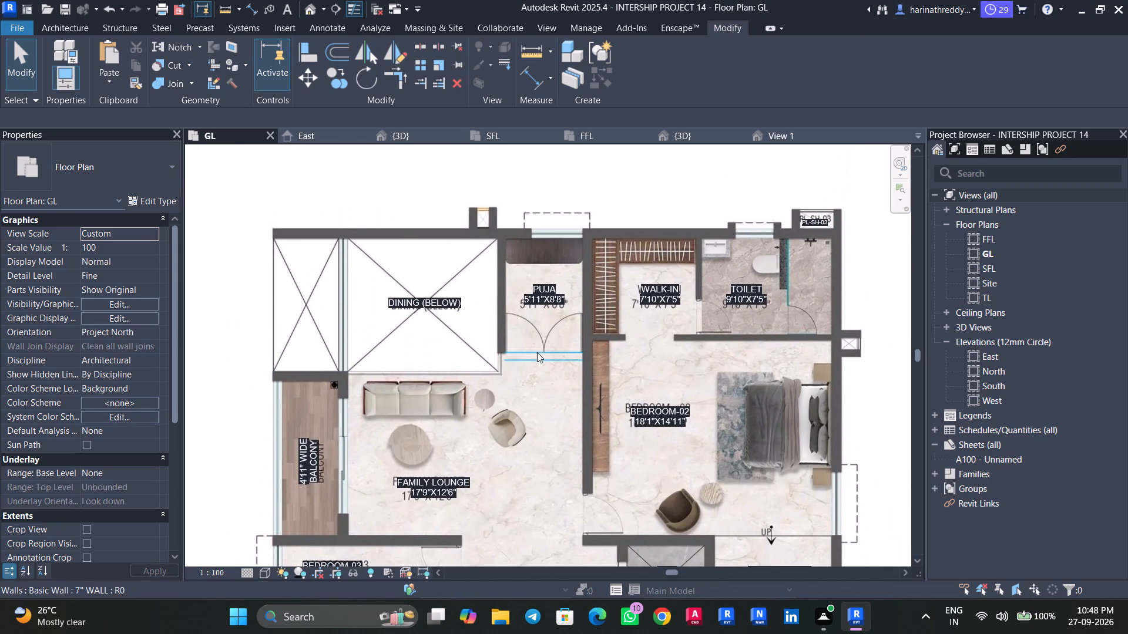
text(DR)
click(127, 148)
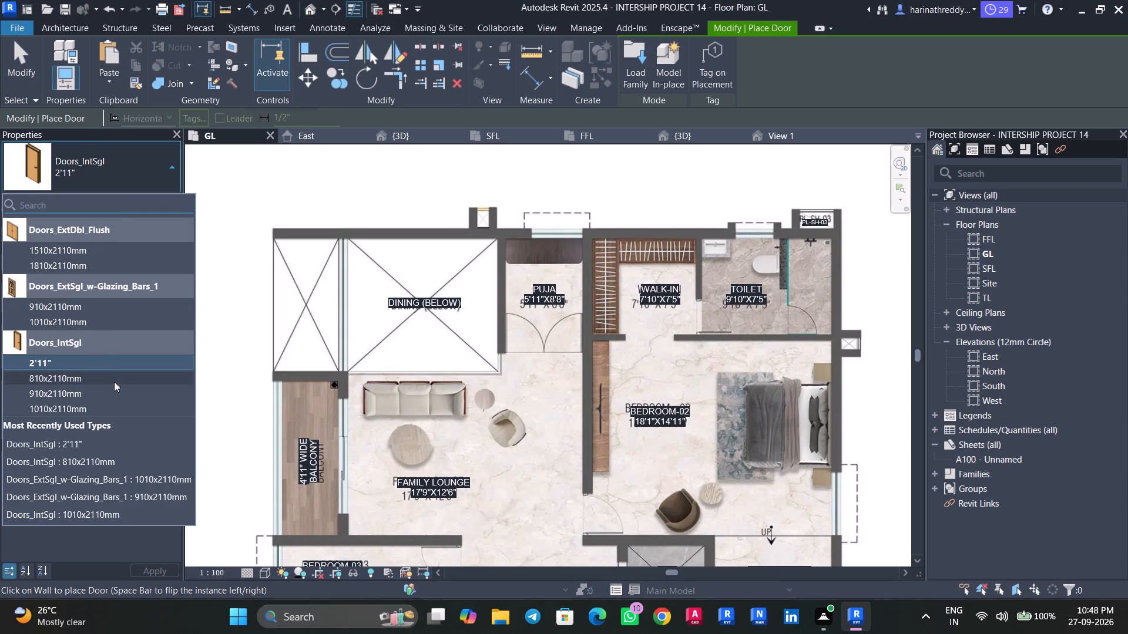
scroll(96, 281, up, 2)
click(100, 252)
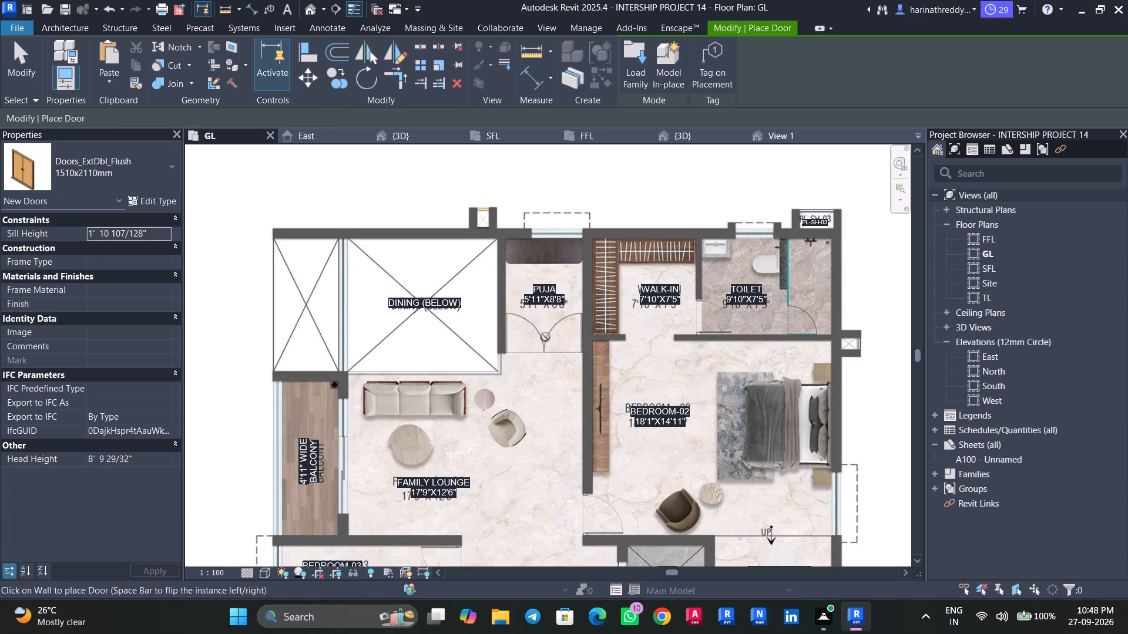
scroll(545, 342, up, 3)
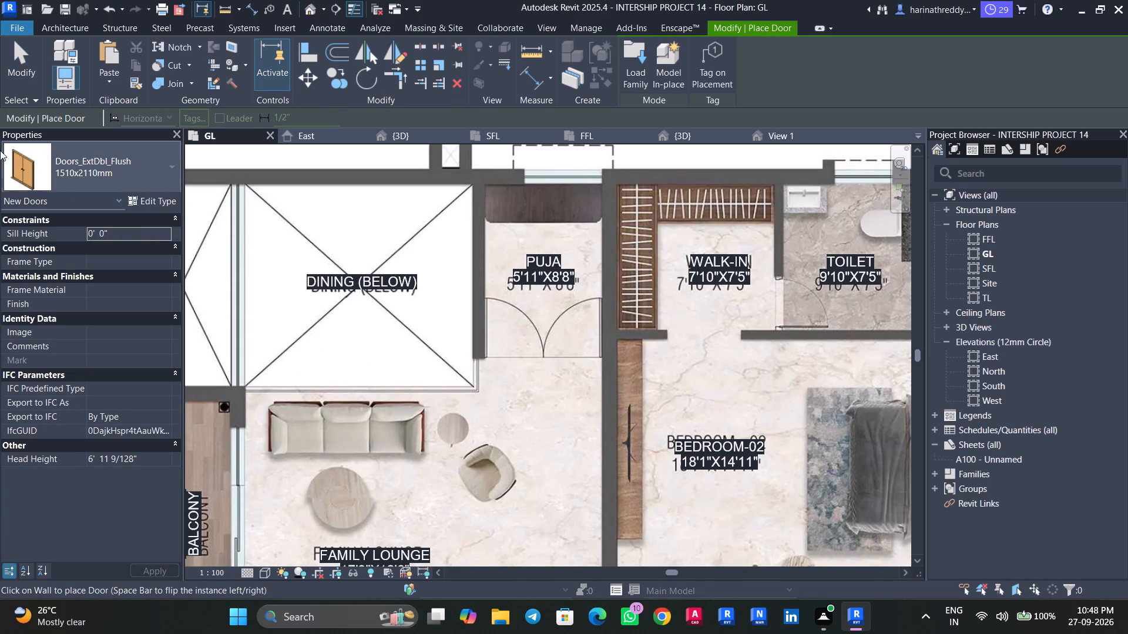
click(27, 165)
click(69, 261)
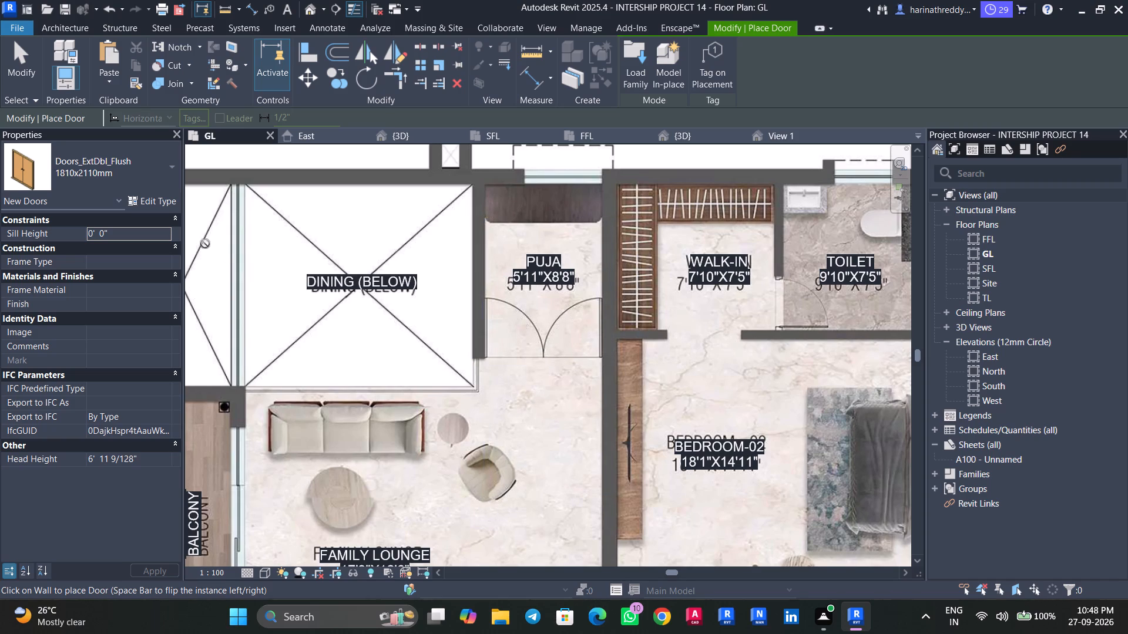
click(142, 232)
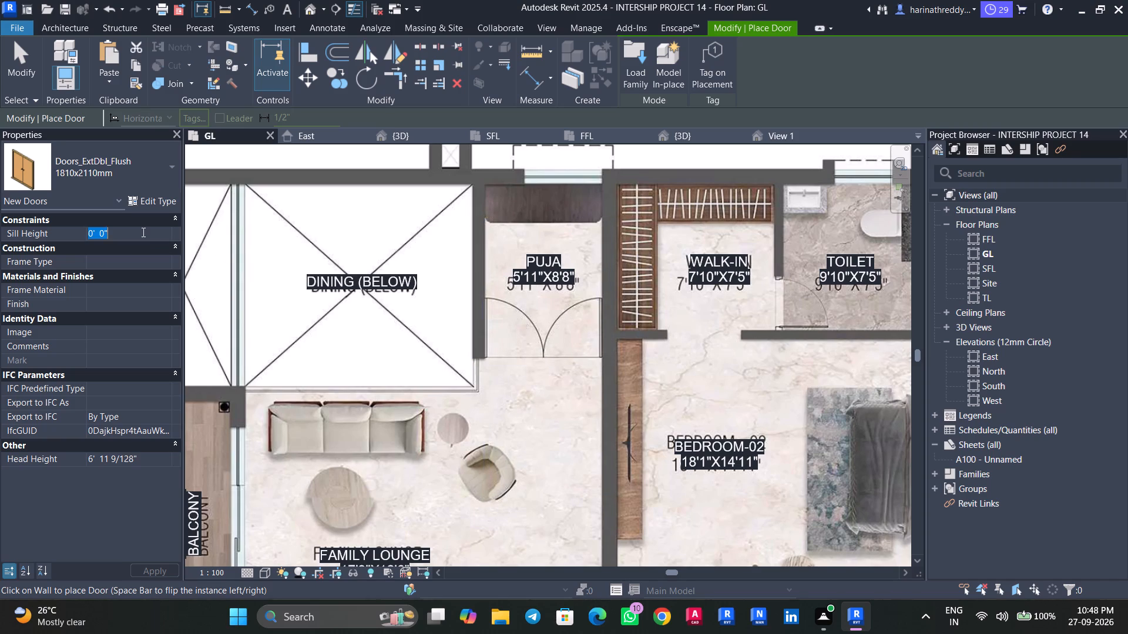
text(450)
text(MM)
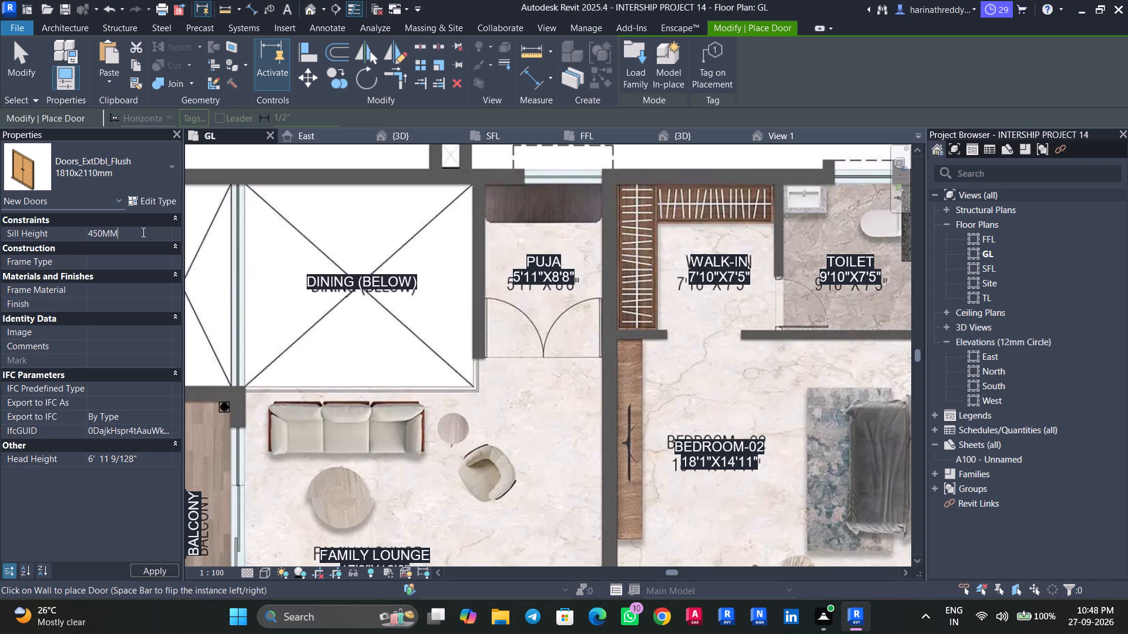
key(Return)
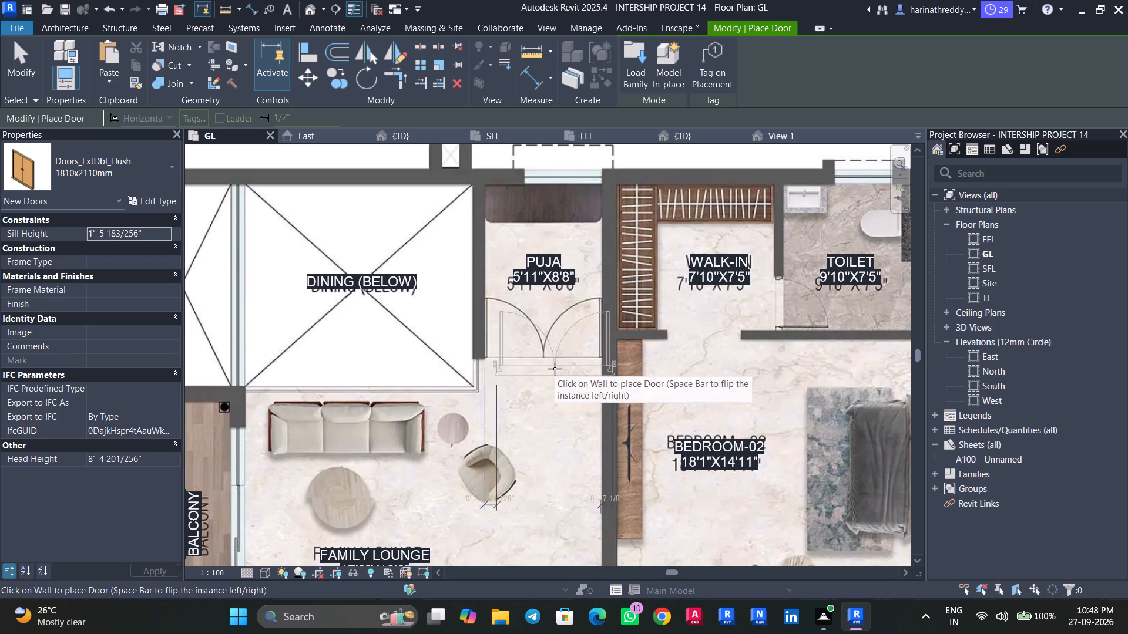
click(542, 367)
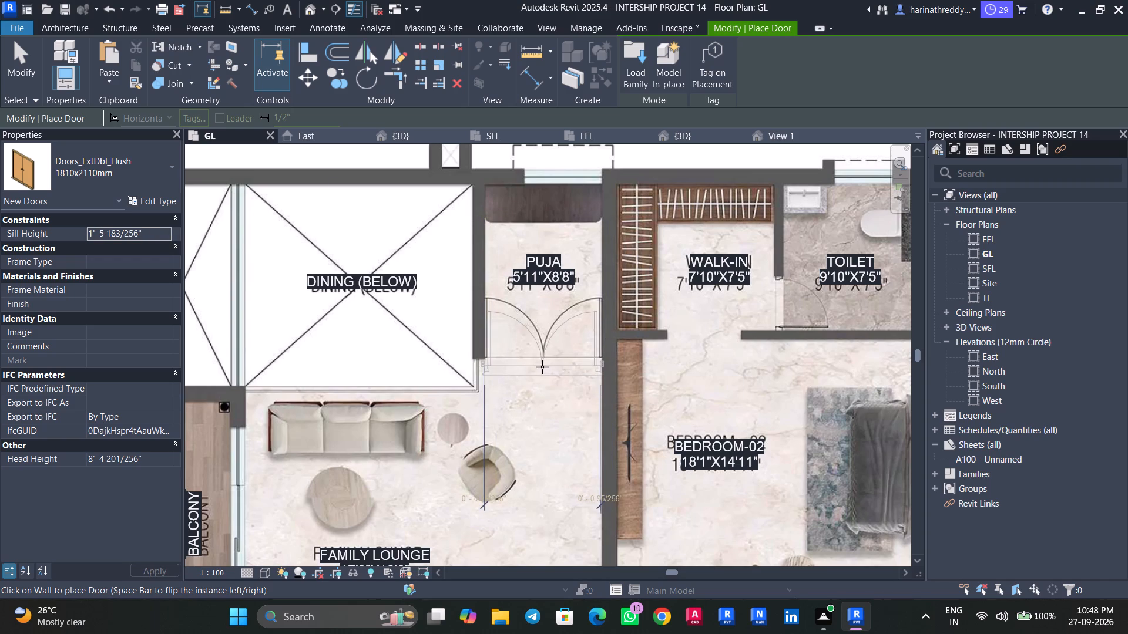
key(Escape)
key(Escape)
Examine the PUJA double door and the surrounding floors in the 3D view.
click(412, 140)
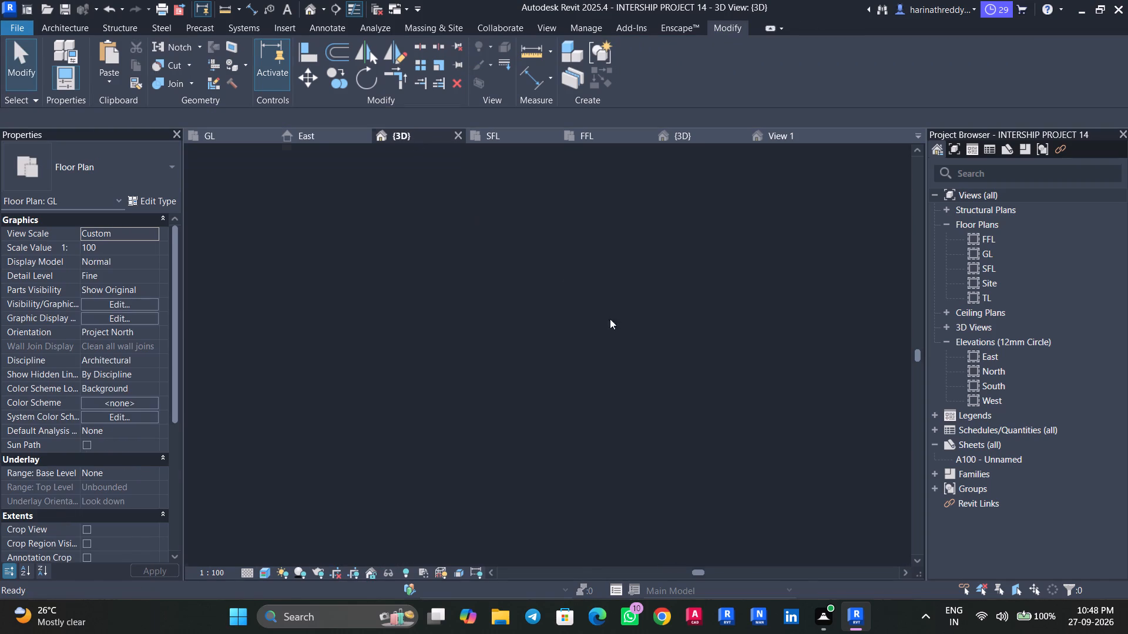
middle_drag(720, 372, 682, 479)
scroll(564, 261, up, 16)
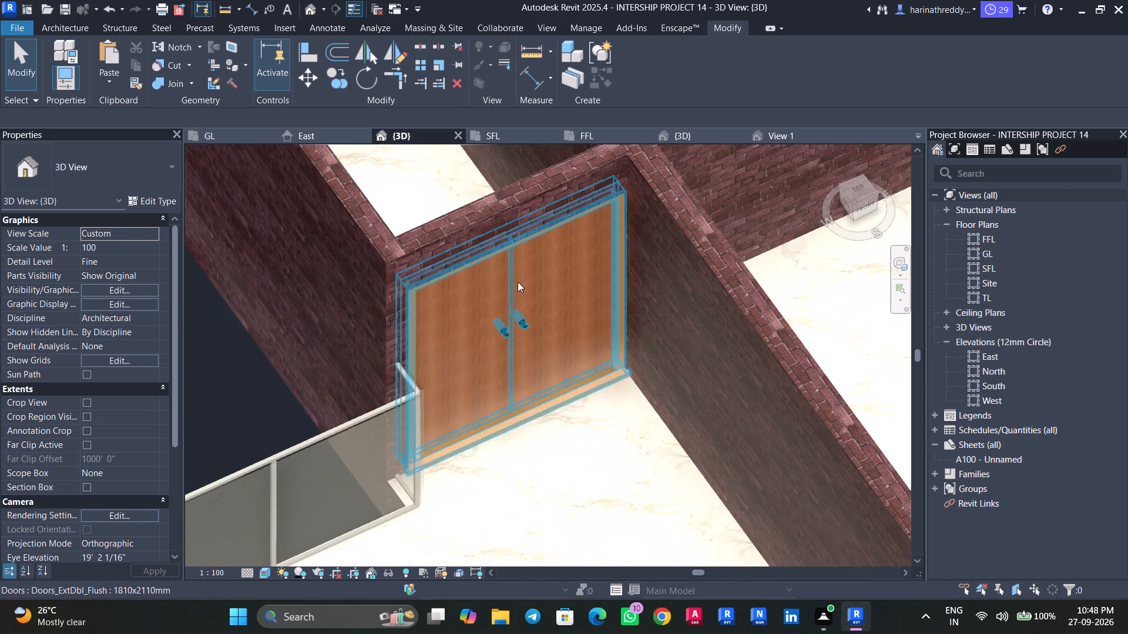
click(518, 282)
scroll(518, 282, down, 9)
key(Escape)
shift+scroll(563, 363, up, 1)
shift+middle_drag(560, 363, 540, 348)
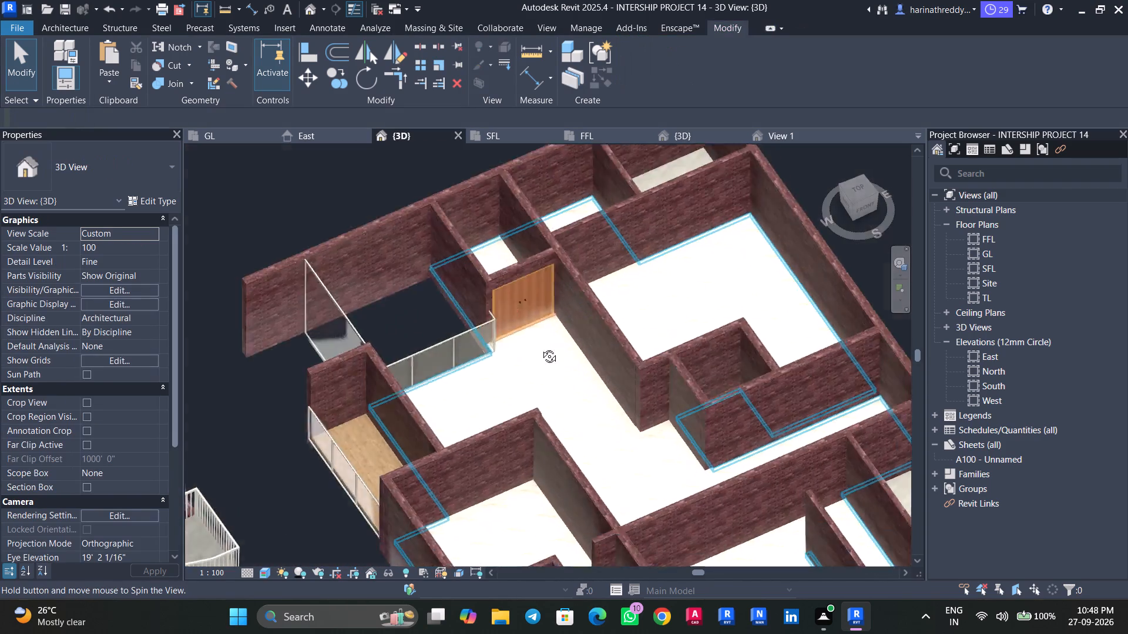
shift+middle_drag(540, 348, 540, 319)
scroll(518, 284, down, 4)
shift+middle_drag(493, 268, 509, 283)
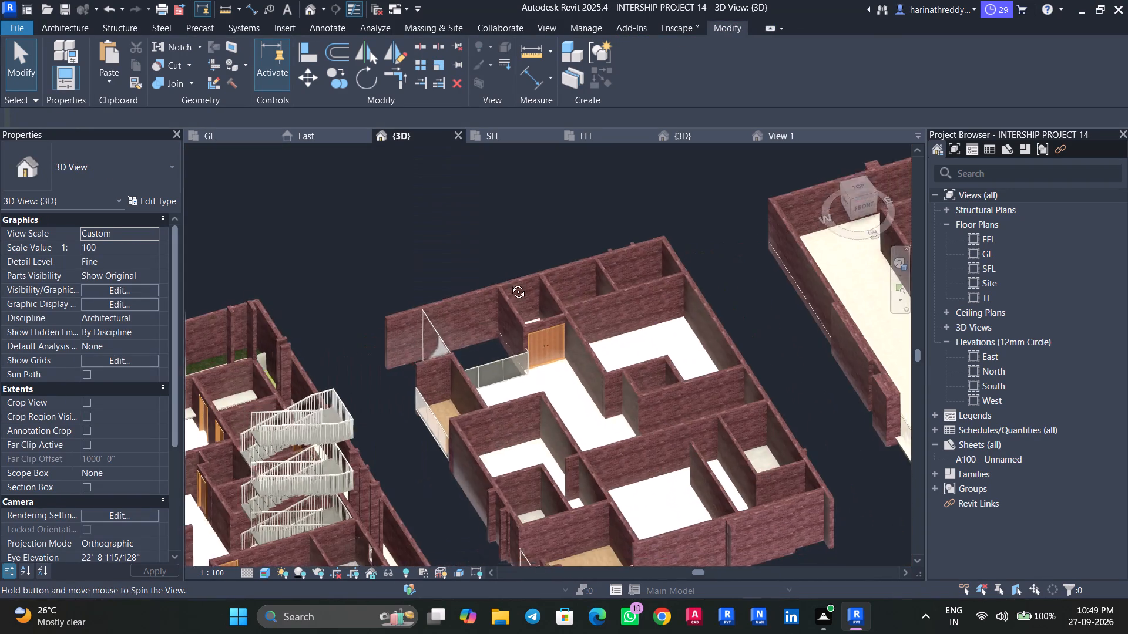
shift+middle_drag(509, 283, 562, 348)
scroll(748, 414, down, 1)
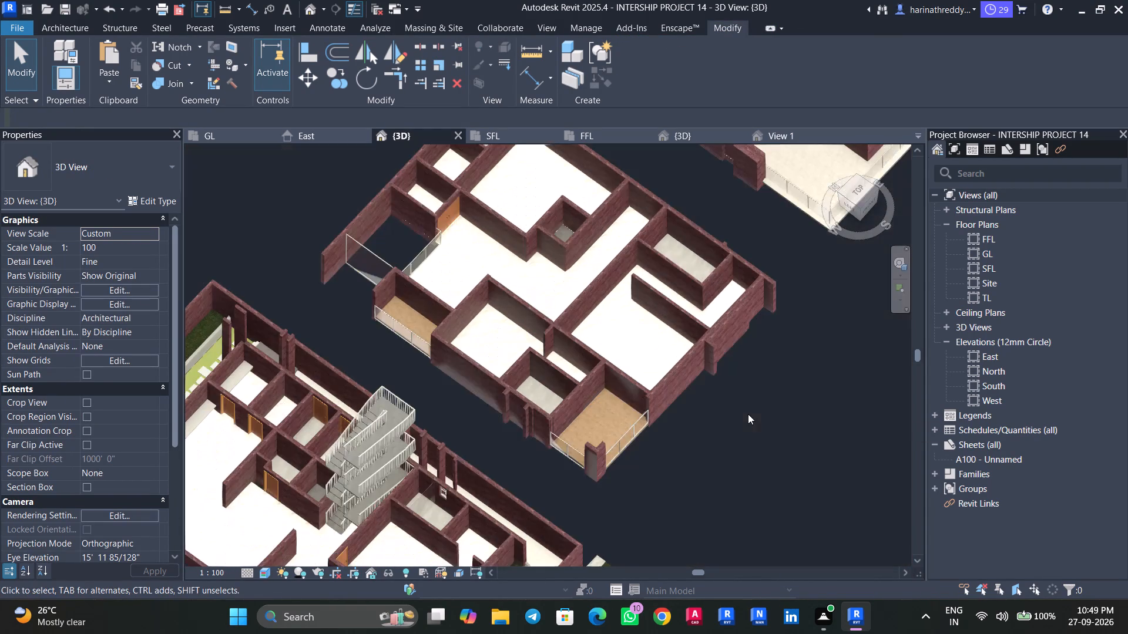
middle_drag(743, 429, 811, 338)
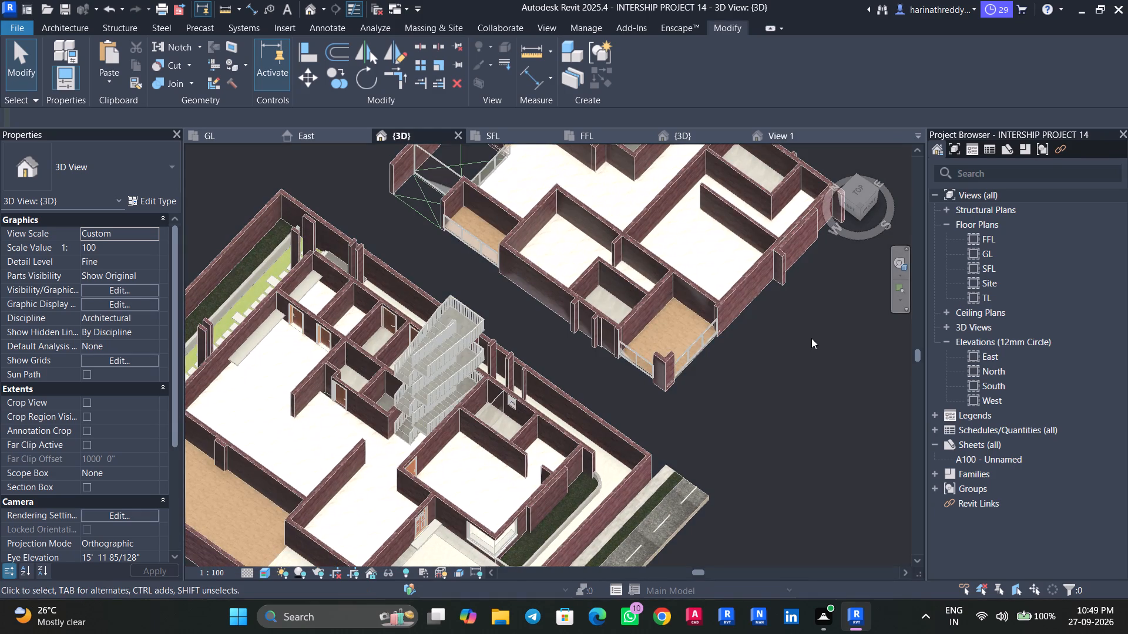
scroll(811, 338, down, 4)
middle_drag(795, 358, 744, 430)
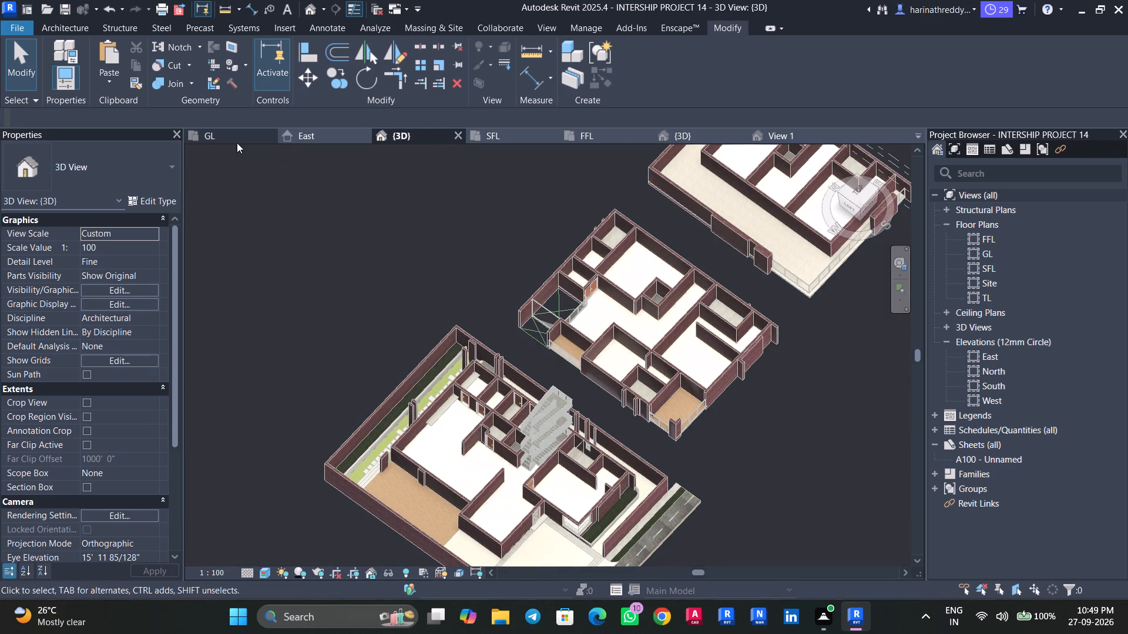
In the GL plan, place a Doors_IntSgl 2'11" door with a 450 mm sill height in the BEDROOM-03 entrance opening.
click(235, 140)
scroll(479, 284, down, 8)
middle_drag(490, 322, 491, 261)
scroll(458, 346, up, 2)
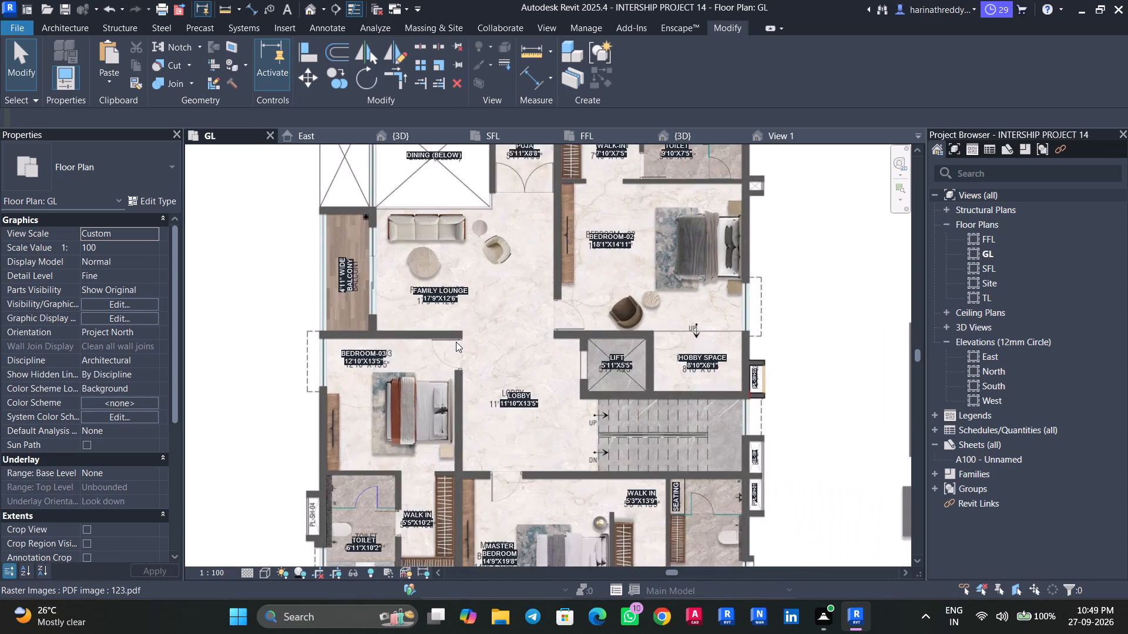
scroll(456, 342, up, 2)
middle_drag(456, 342, 486, 301)
text(DR)
scroll(476, 319, up, 5)
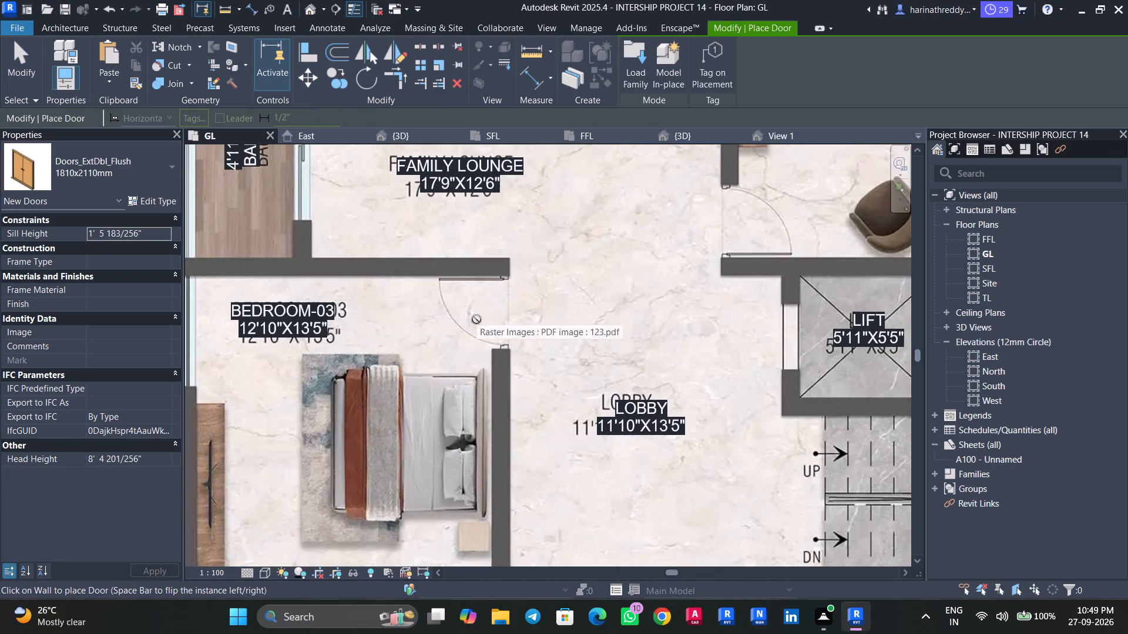
click(78, 165)
click(72, 363)
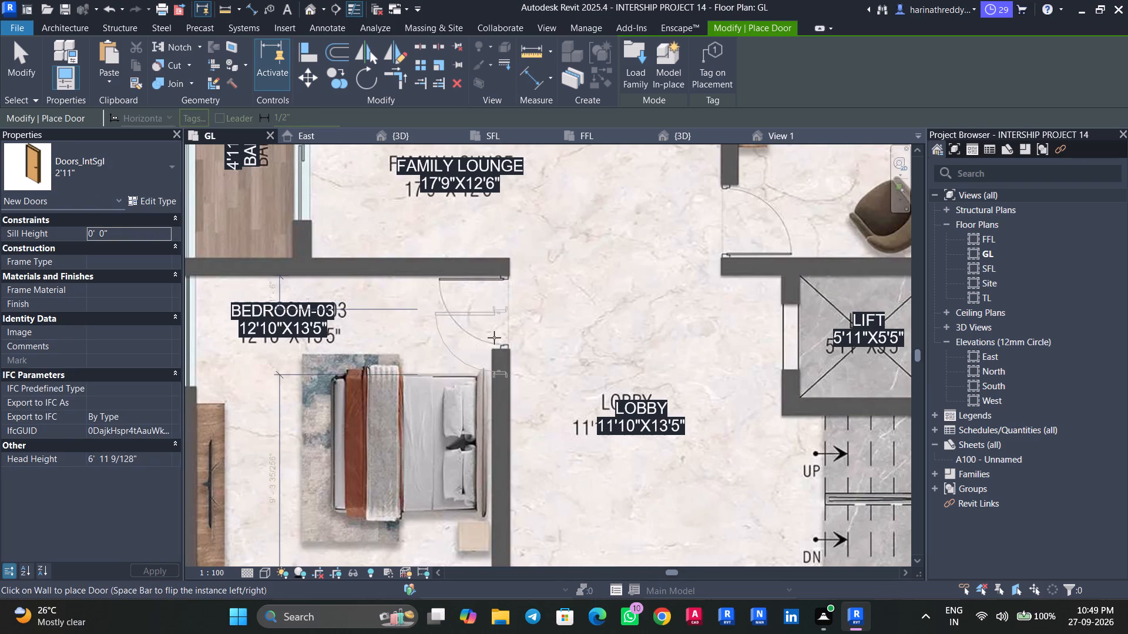
click(144, 237)
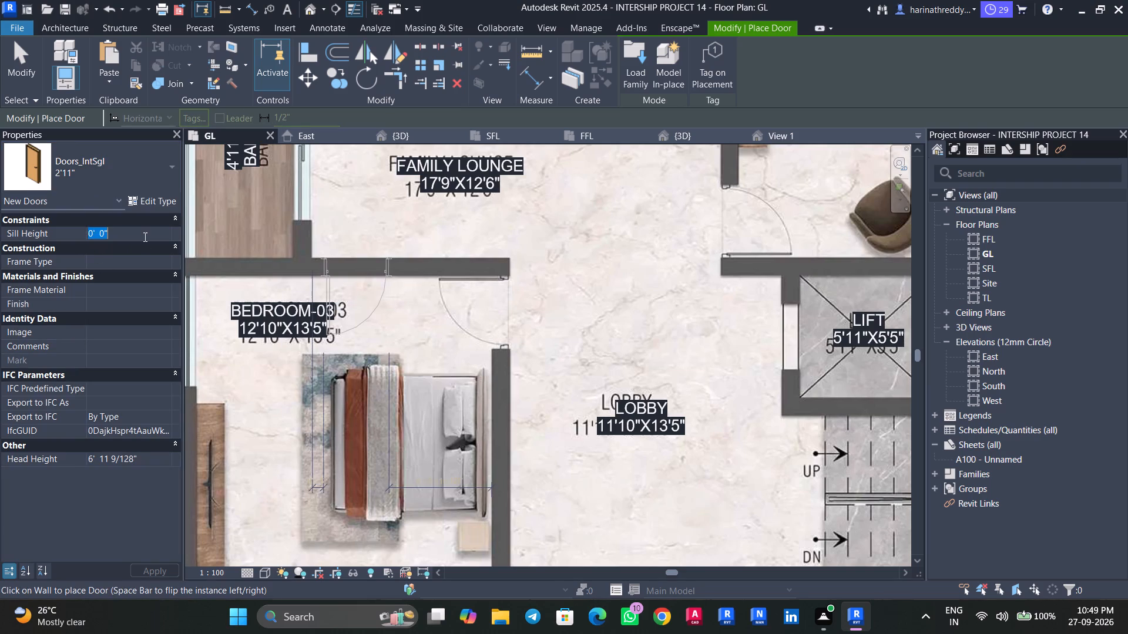
text(450MM)
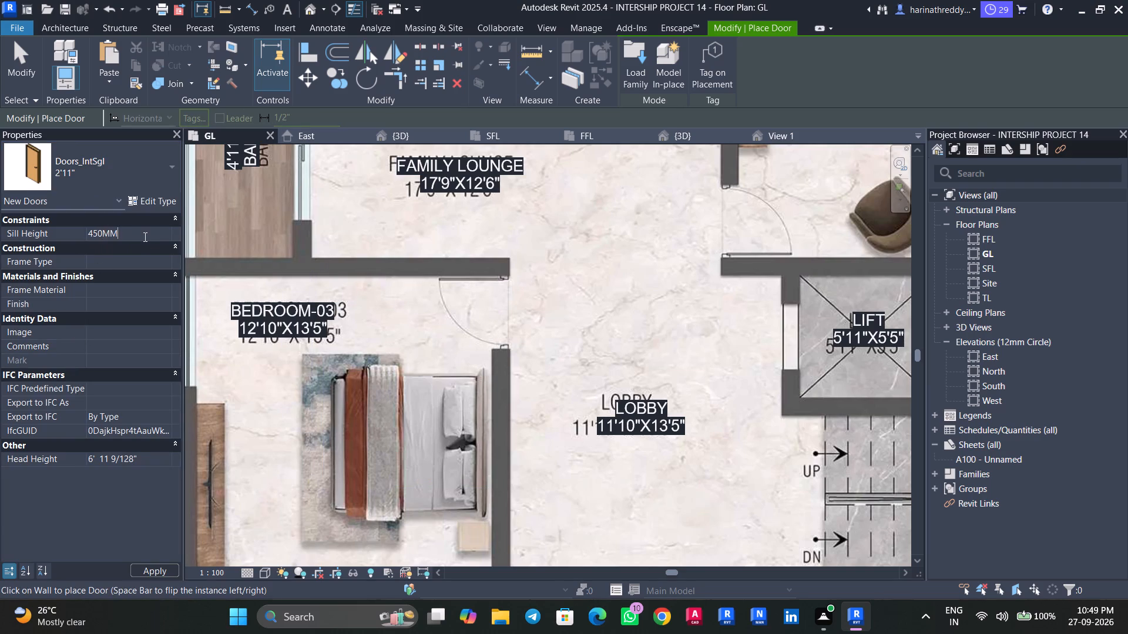
key(Return)
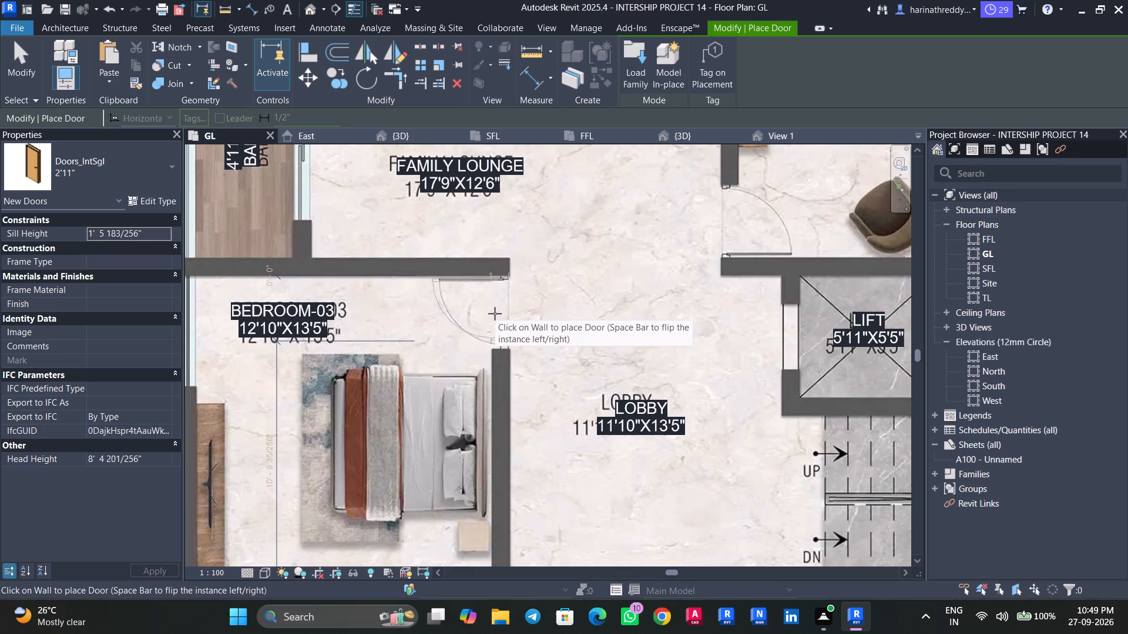
scroll(495, 313, up, 2)
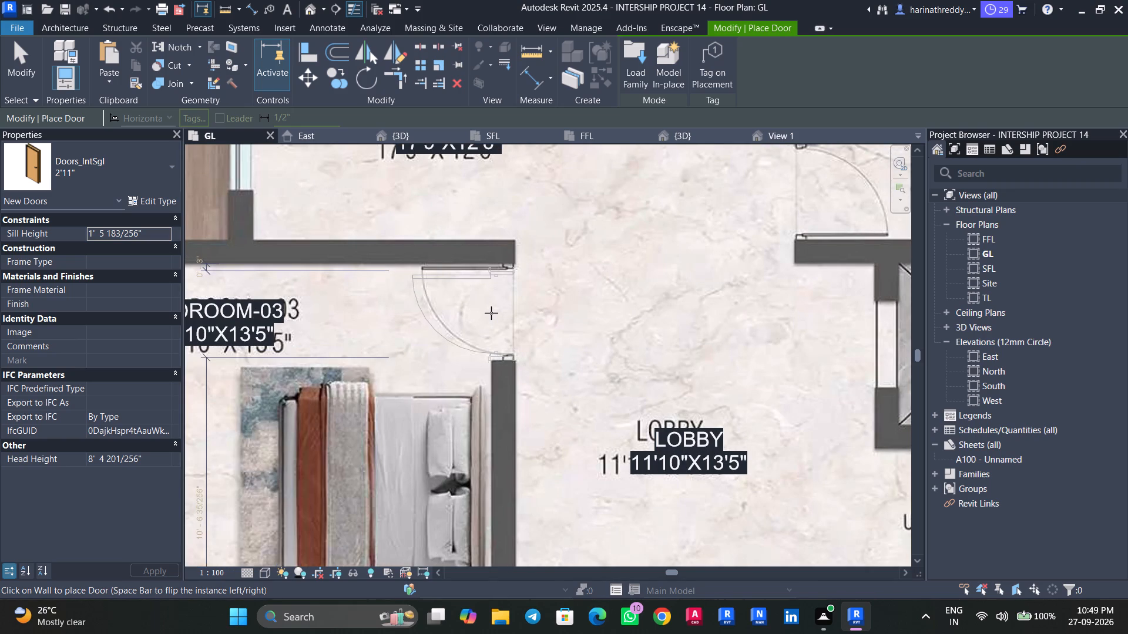
click(491, 313)
Place Doors_IntSgl 2'11" doors in the BEDROOM-02 and first-floor MASTER BEDROOM entrance openings.
scroll(491, 313, down, 7)
scroll(620, 276, up, 3)
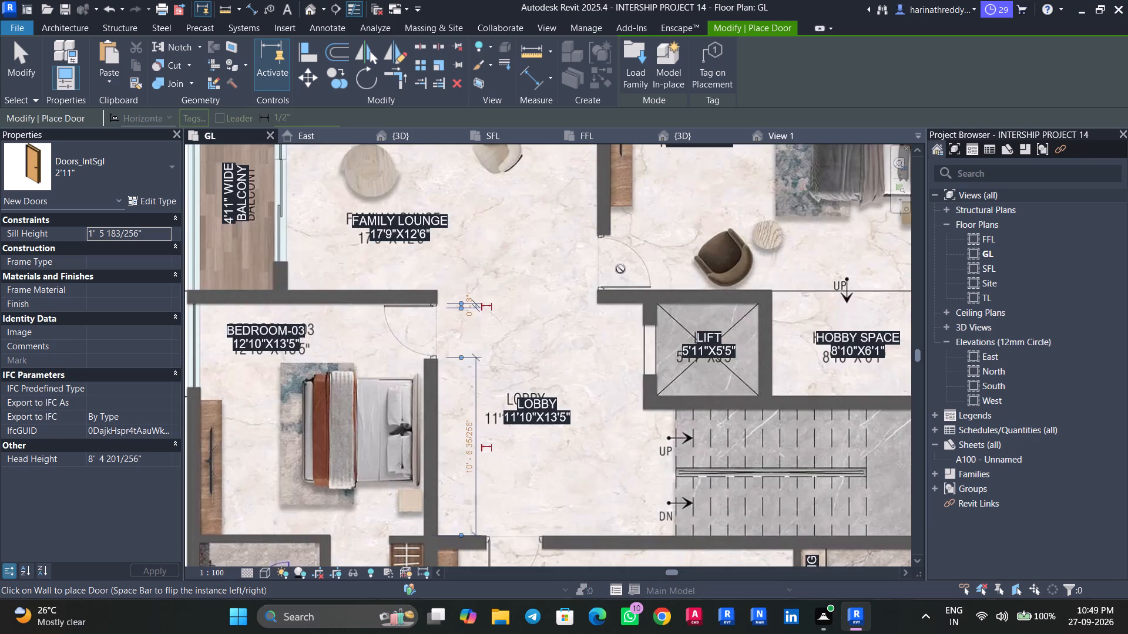
scroll(620, 269, up, 3)
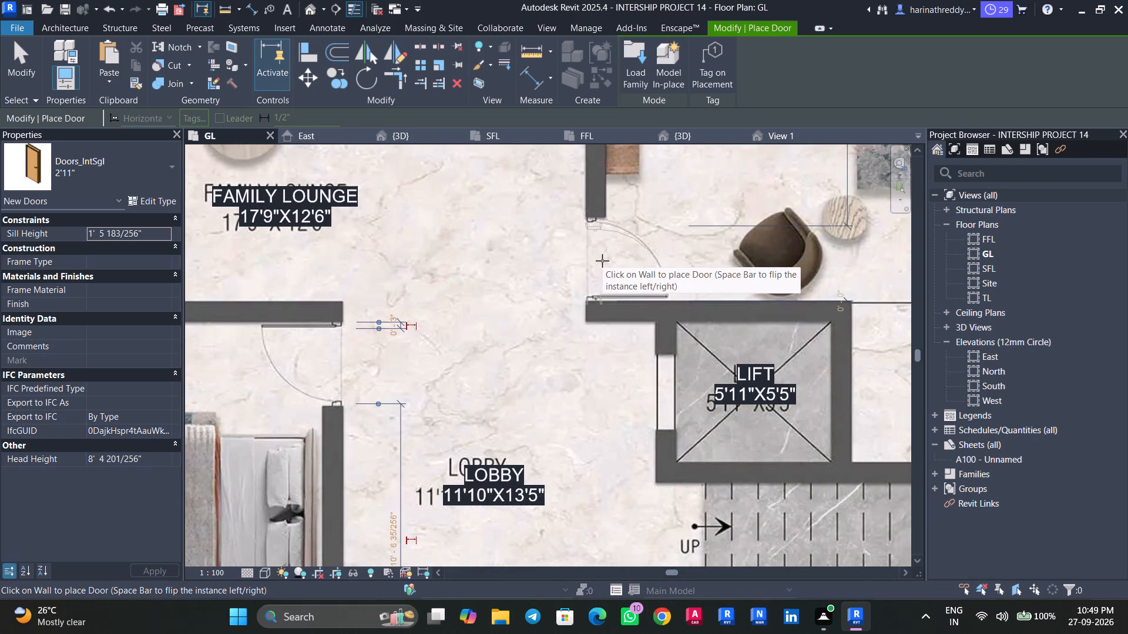
click(602, 261)
scroll(602, 261, down, 9)
middle_drag(603, 259, 558, 344)
middle_drag(553, 395, 553, 275)
scroll(511, 362, up, 9)
scroll(520, 345, down, 1)
scroll(520, 344, up, 1)
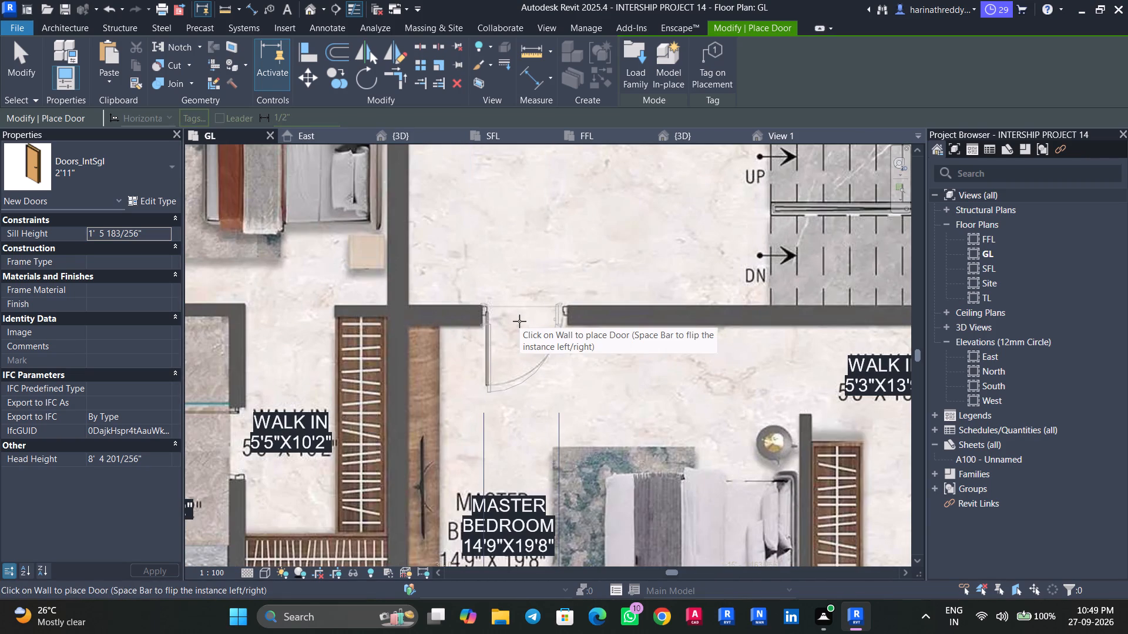
click(519, 321)
Duplicate the Doors_IntSgl 2'11" door type as 2.5' for the MASTER TOILET doorway.
scroll(519, 321, down, 7)
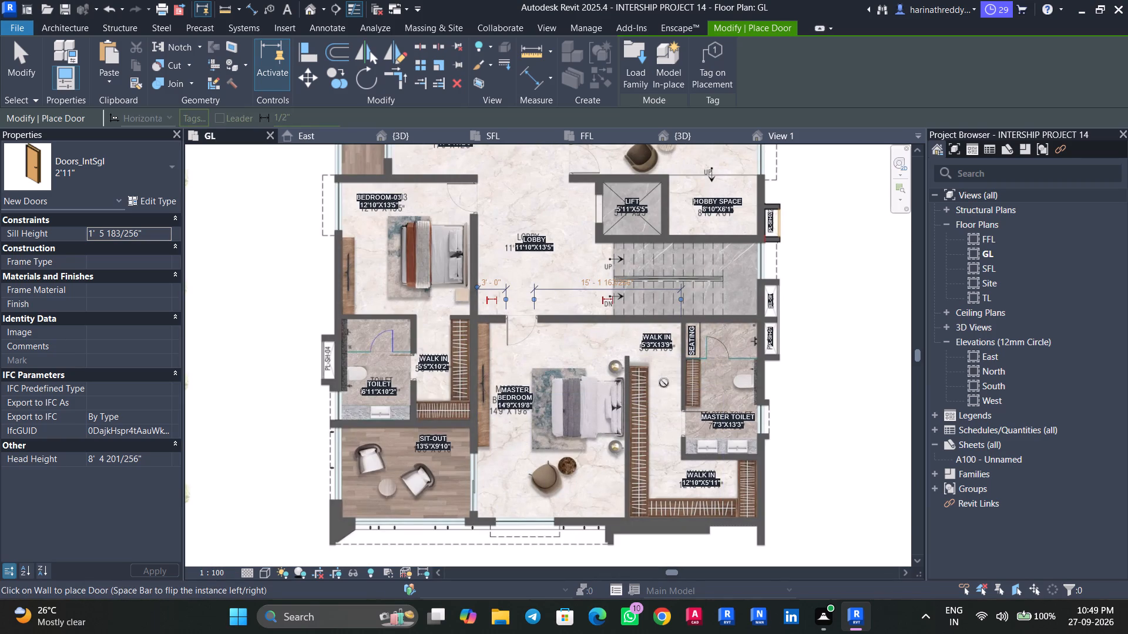
scroll(686, 436, up, 9)
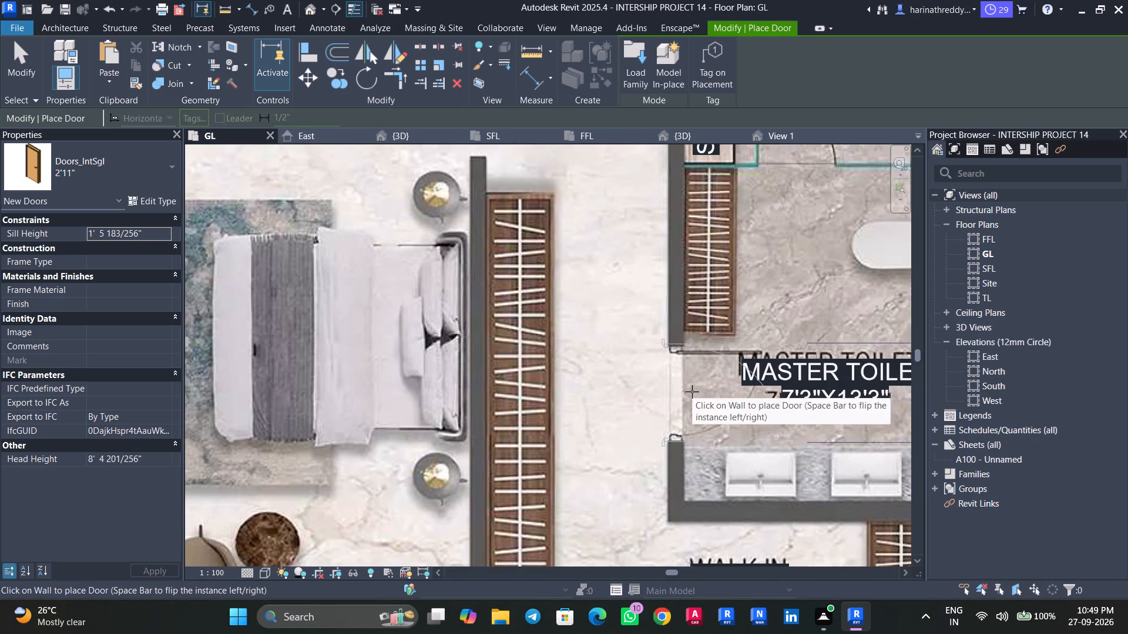
click(170, 197)
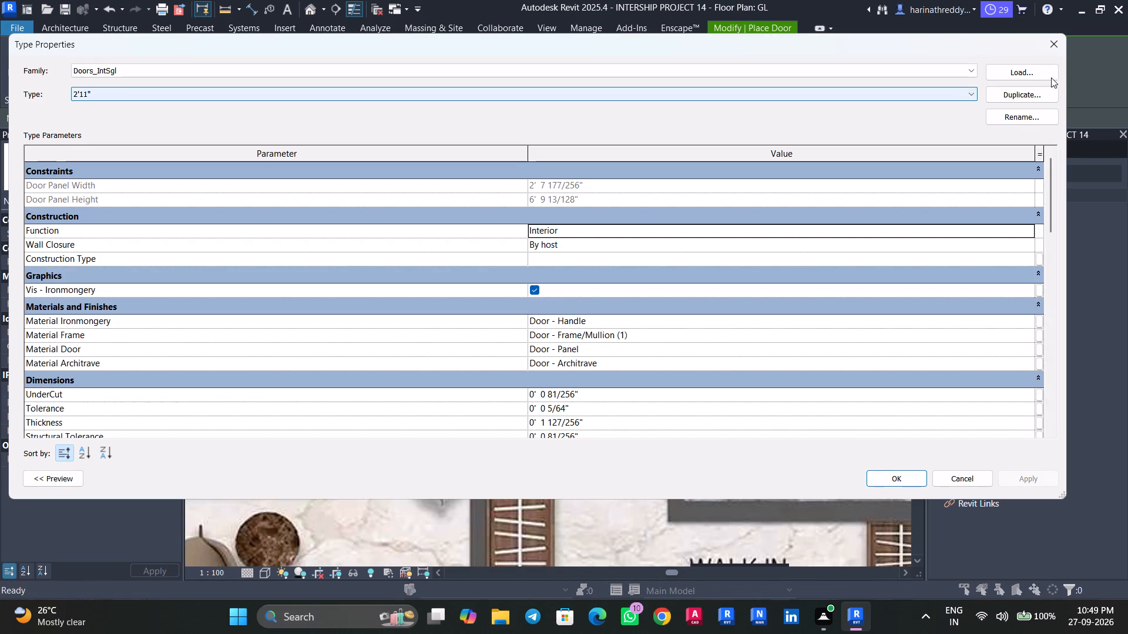
click(1050, 87)
key(2)
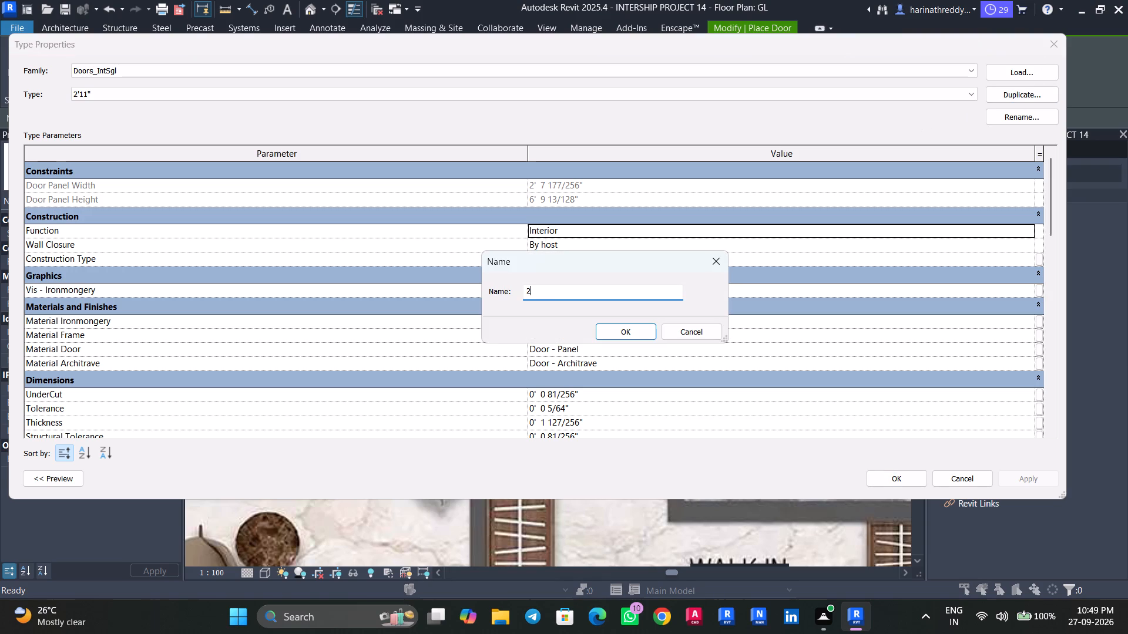
text(.5)
key(apostrophe)
key(Return)
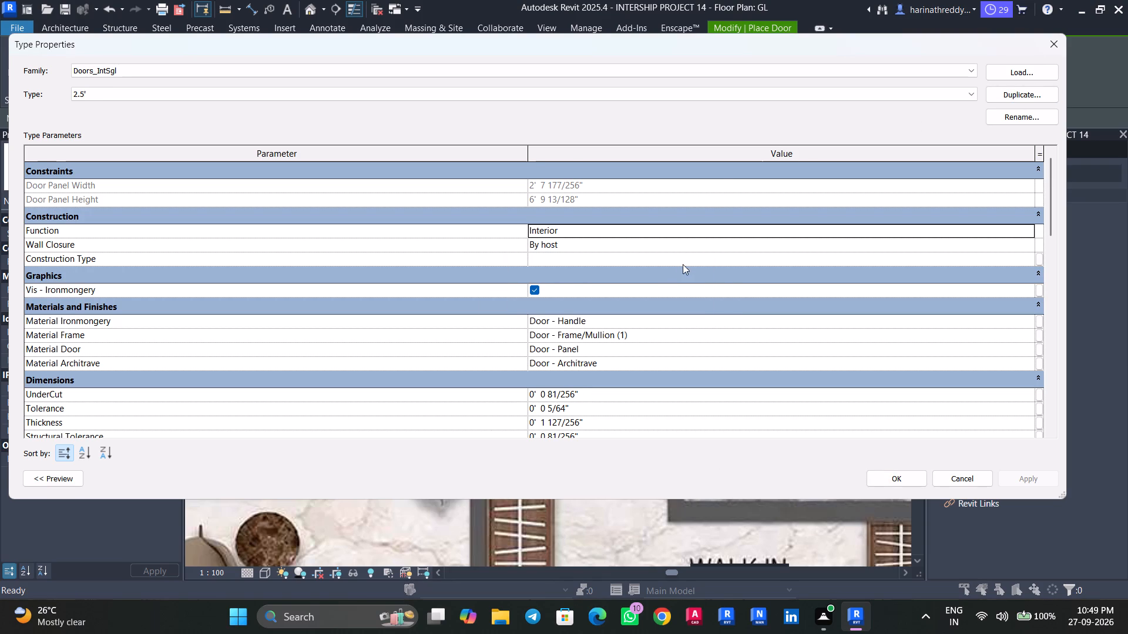
Set the 2.5' door type's rough width to 2.5' and rough height to 6', and apply the type changes.
scroll(683, 264, down, 3)
scroll(624, 335, down, 1)
click(611, 345)
text(2.5')
key(Return)
click(642, 362)
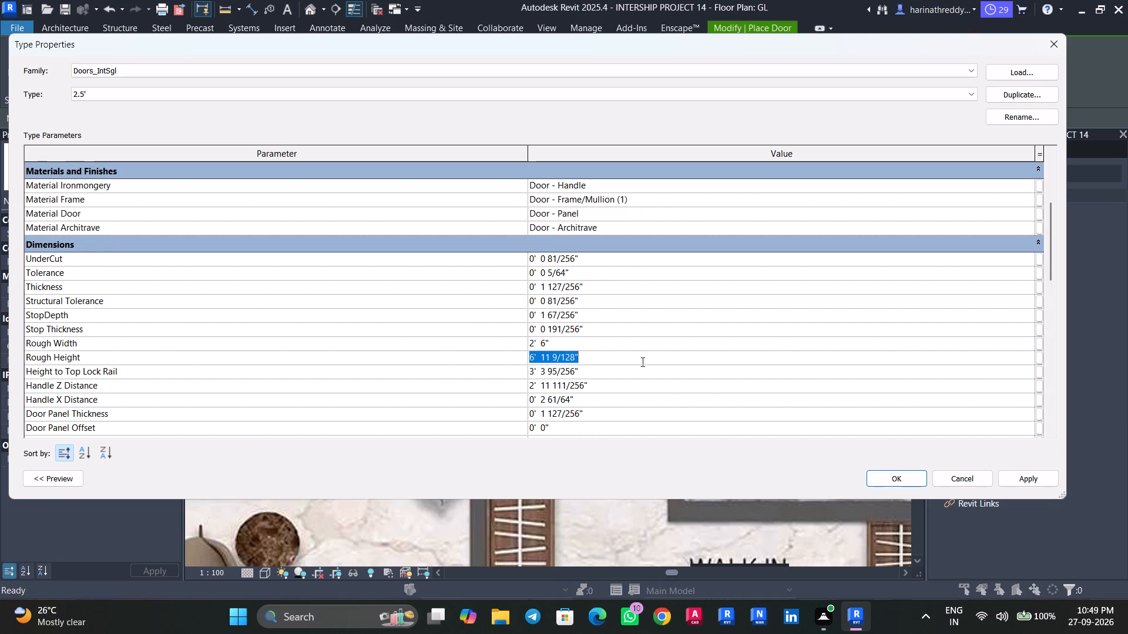
key(6)
key(apostrophe)
key(Return)
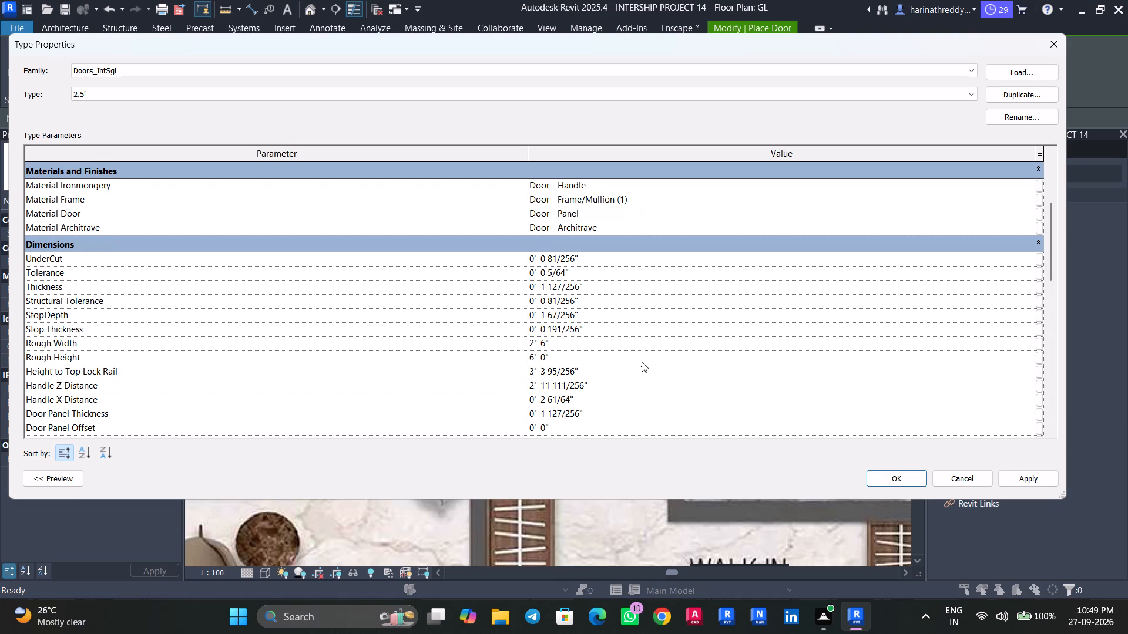
click(1015, 478)
click(892, 473)
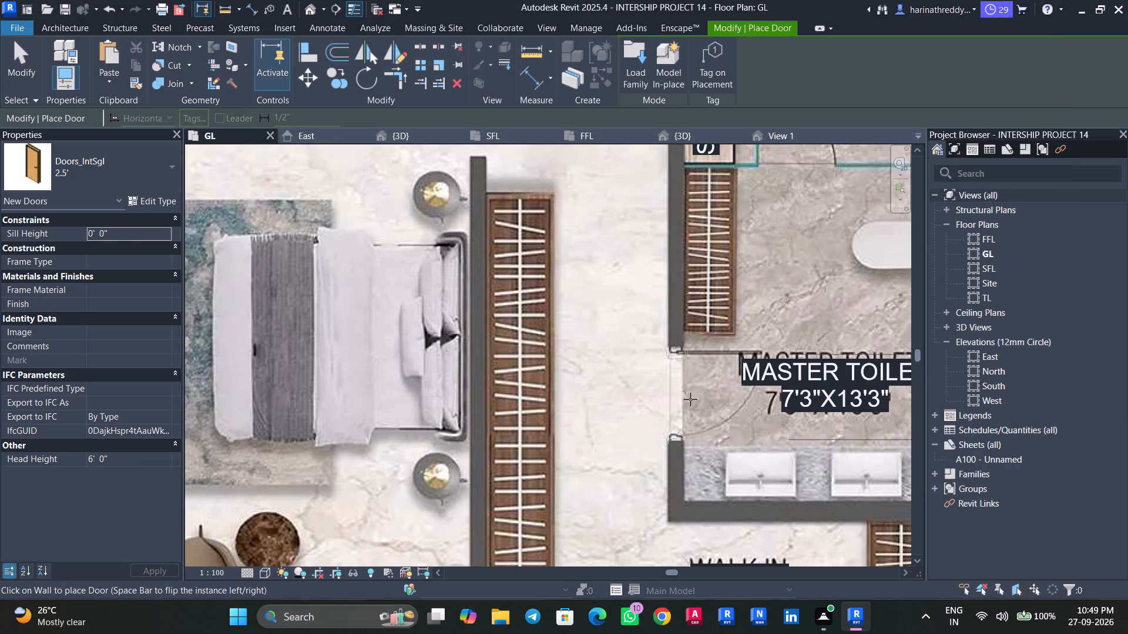
Place a Doors_IntSgl 2.5' door in the MASTER TOILET doorway, opening into the toilet, and set its sill height to 450 mm.
key(space)
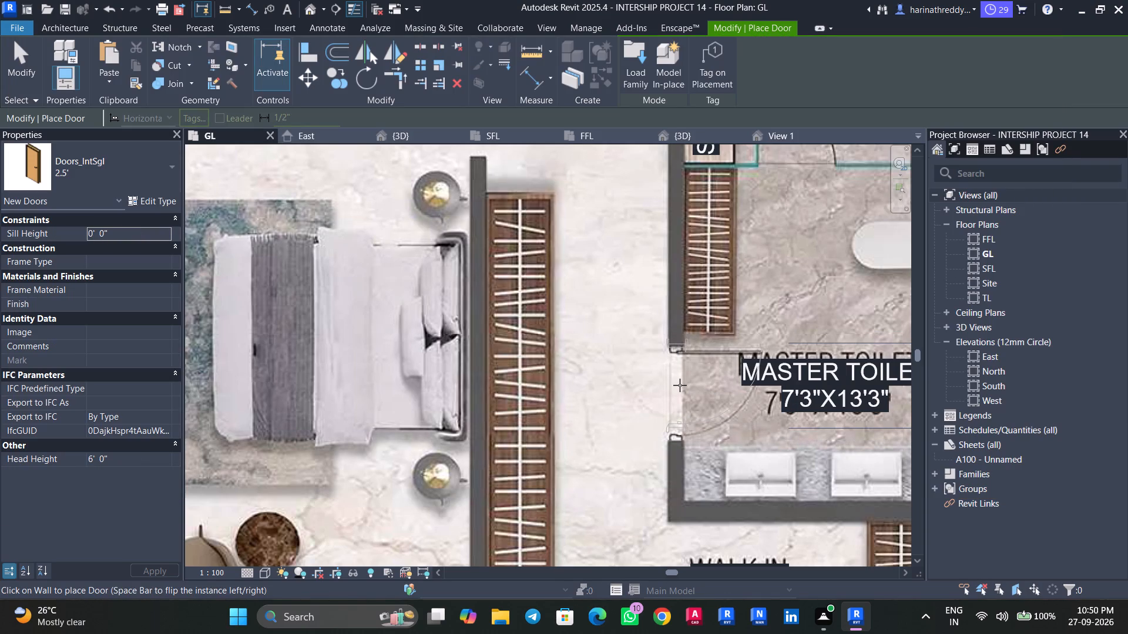
click(679, 392)
scroll(679, 392, down, 2)
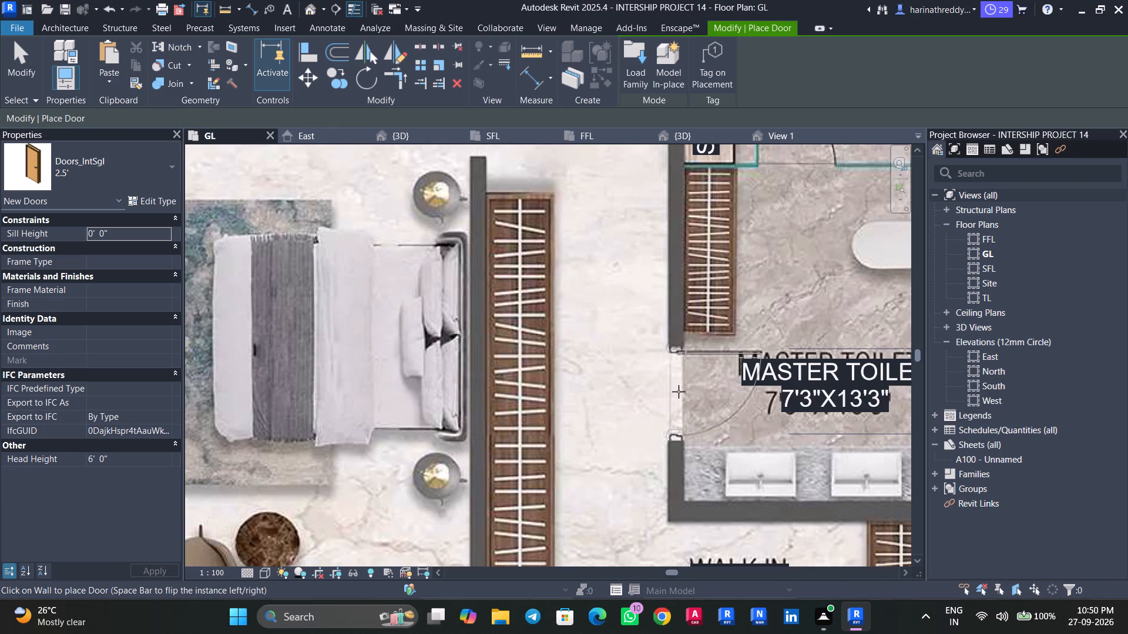
scroll(679, 392, down, 3)
key(Escape)
key(Escape)
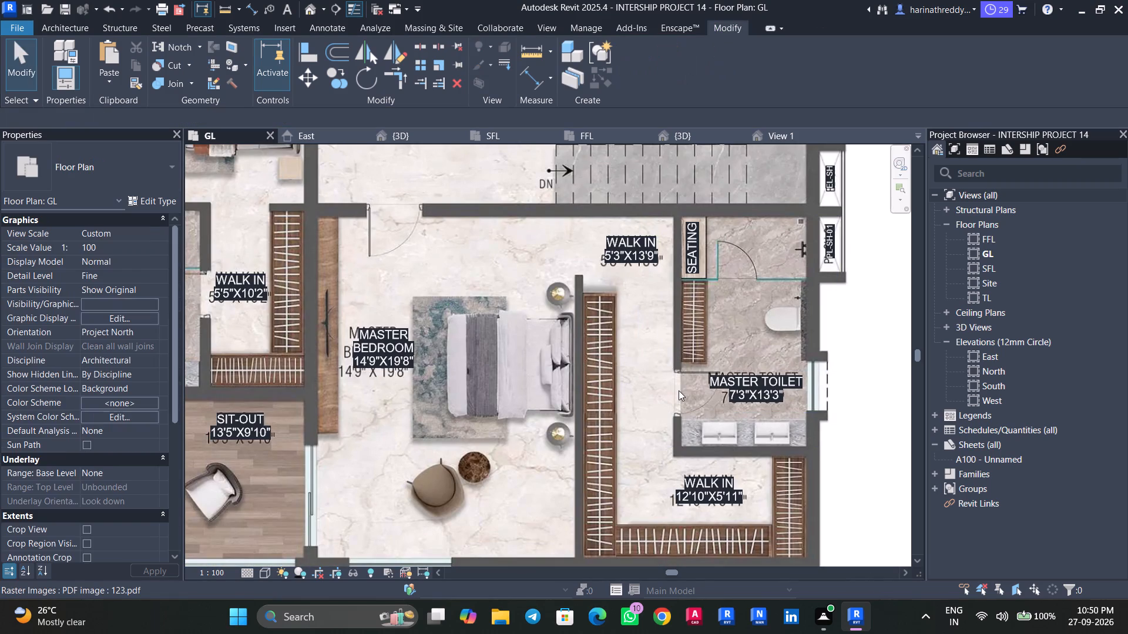
key(Tab)
click(679, 390)
click(119, 245)
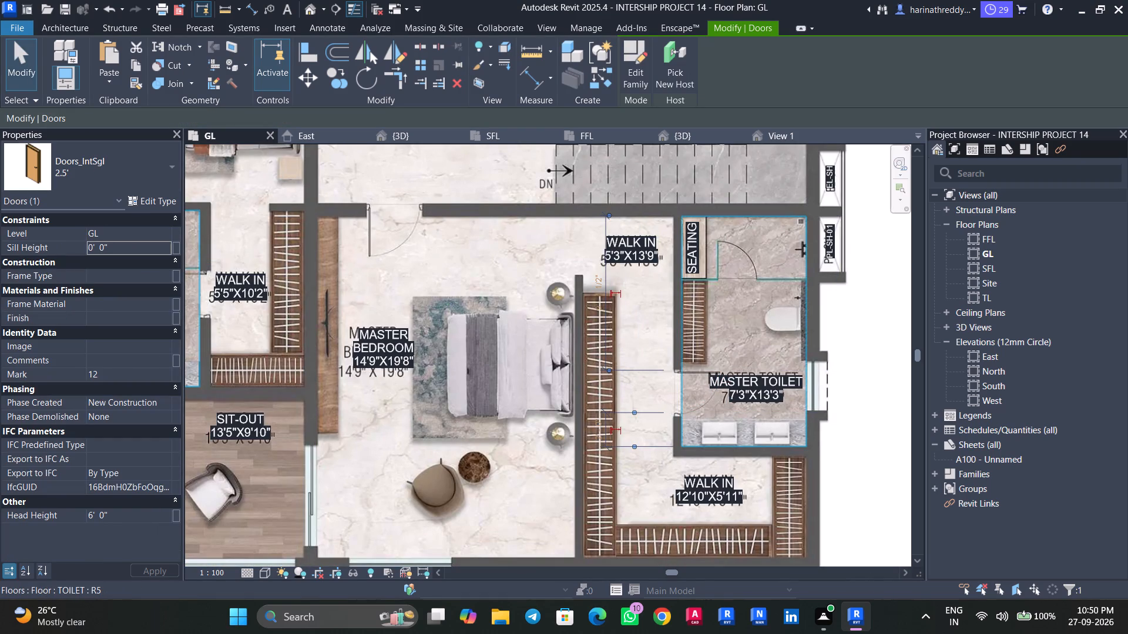
text(450MM)
key(Return)
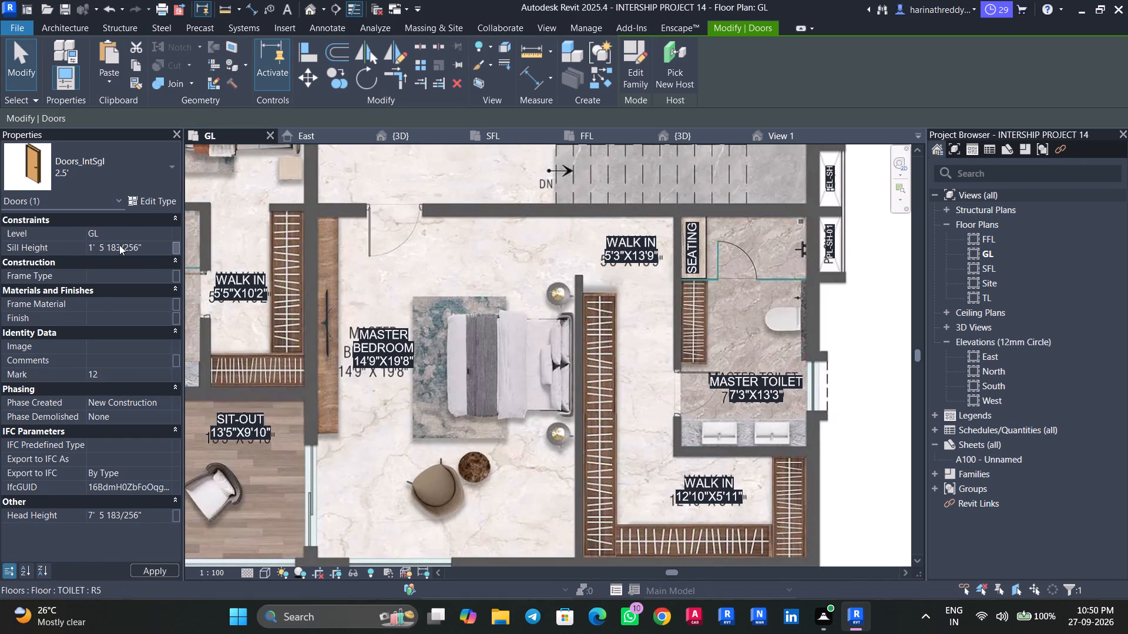
key(Escape)
key(Escape)
Create a similar 2.5' door and place it in the 6'11"X10'2" TOILET doorway beside BEDROOM-03's WALK IN.
click(696, 395)
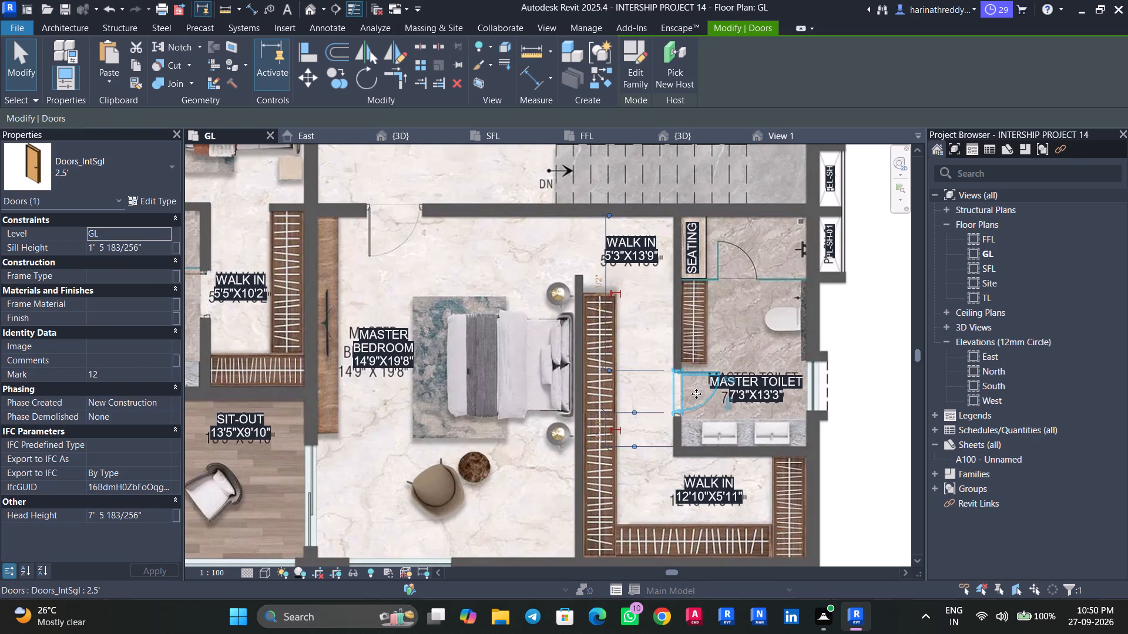
text(CS)
scroll(725, 271, up, 4)
scroll(710, 348, down, 2)
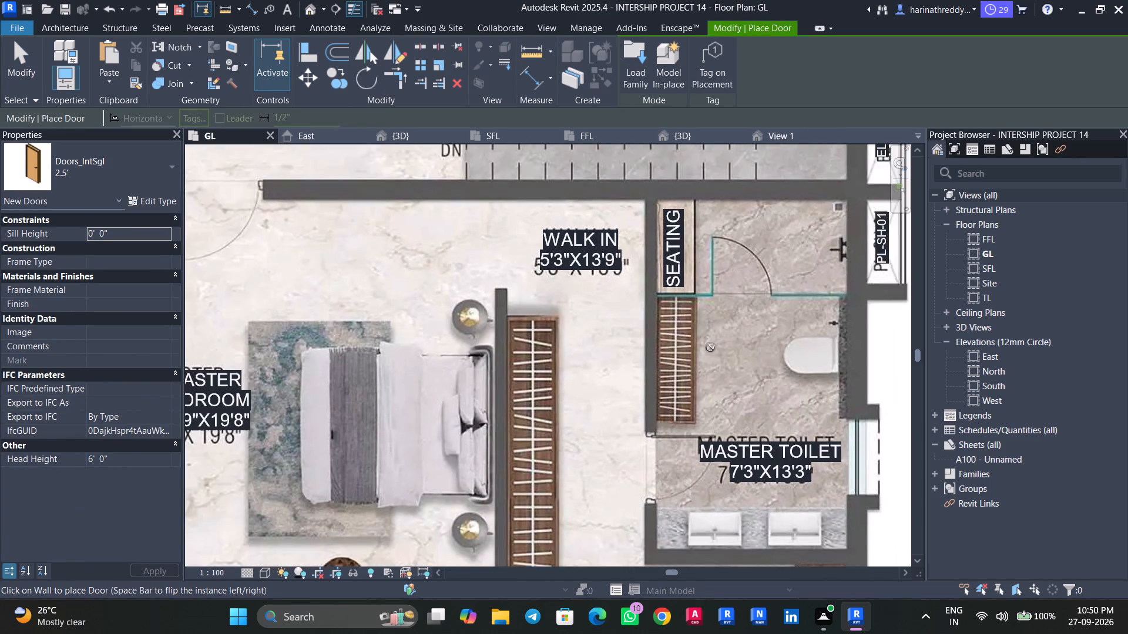
middle_drag(711, 357, 800, 212)
scroll(800, 212, down, 3)
middle_drag(345, 273, 415, 485)
scroll(434, 408, up, 1)
scroll(434, 408, down, 1)
scroll(434, 408, up, 3)
scroll(380, 404, up, 4)
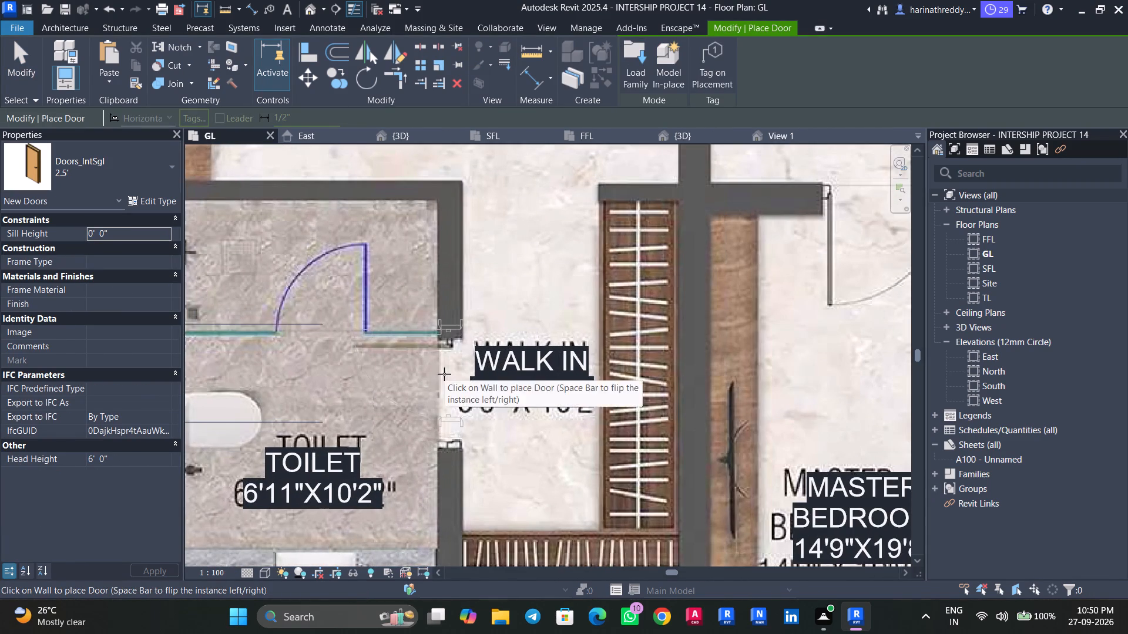
click(439, 393)
Place another 2.5' door between BEDROOM-02's WALK-IN and the 9'10"X7'5" TOILET.
scroll(439, 393, down, 9)
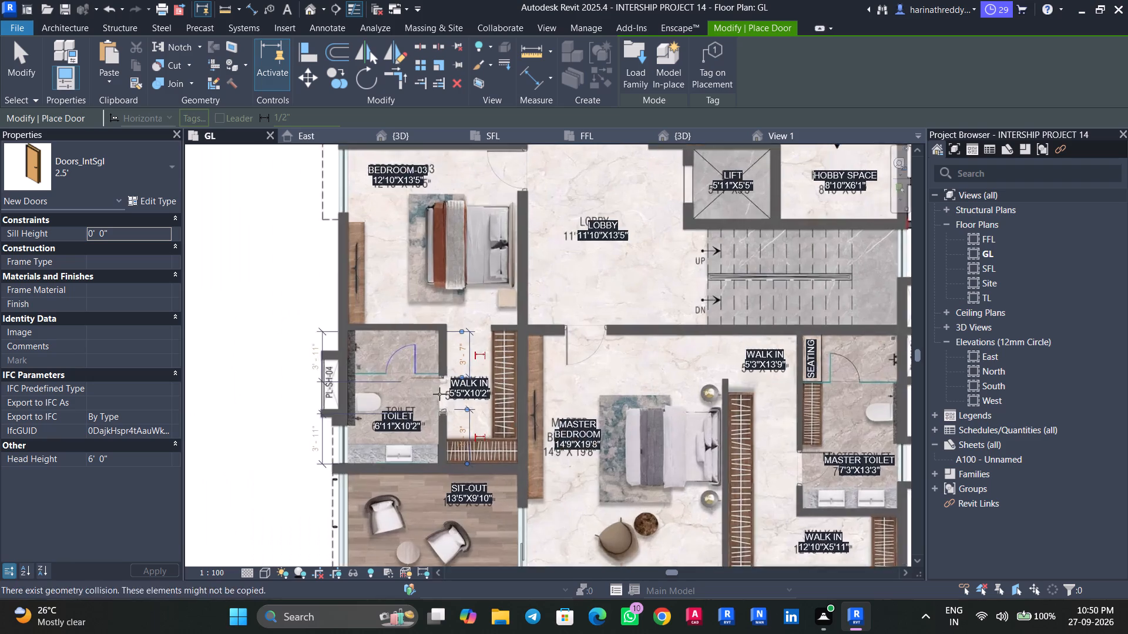
middle_drag(560, 295, 522, 441)
middle_drag(549, 394, 479, 518)
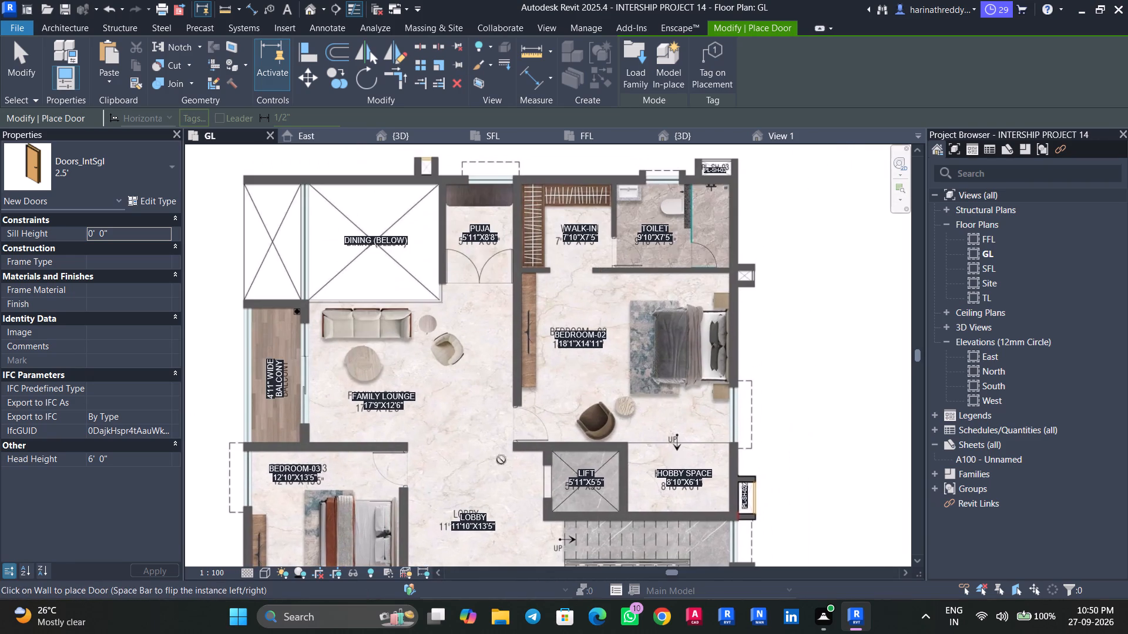
scroll(617, 262, up, 9)
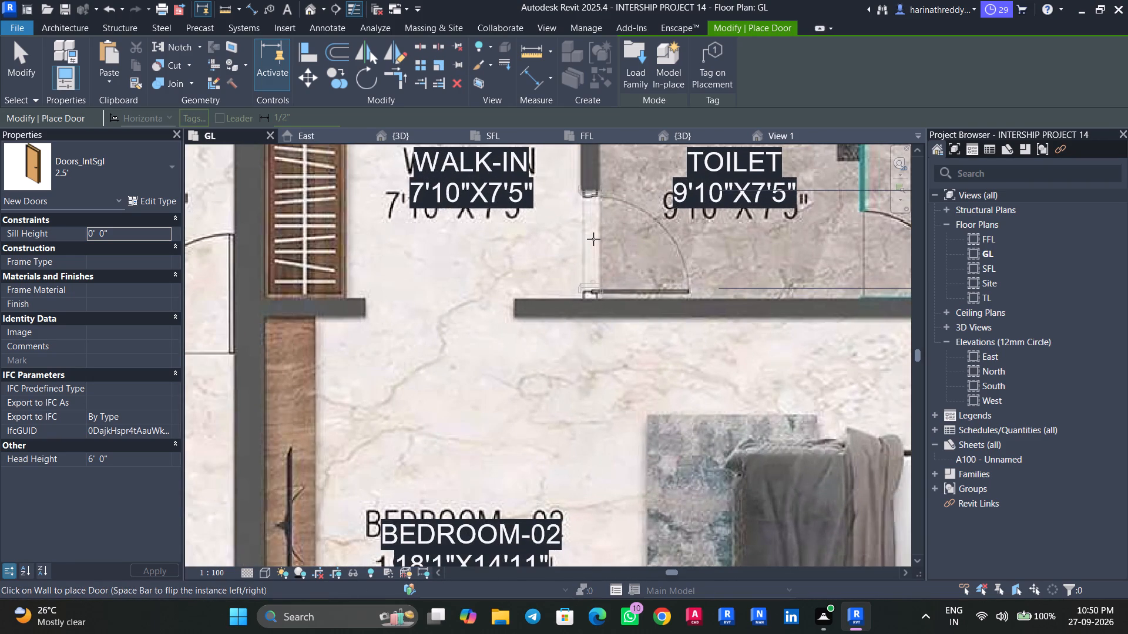
click(593, 239)
scroll(593, 239, down, 9)
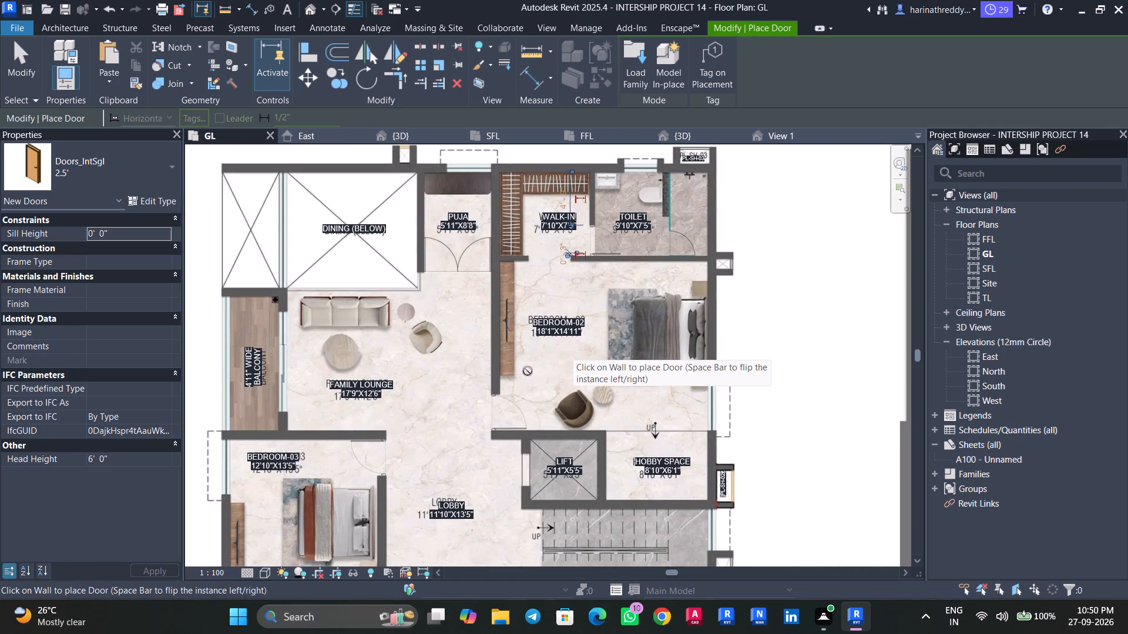
key(Escape)
key(Escape)
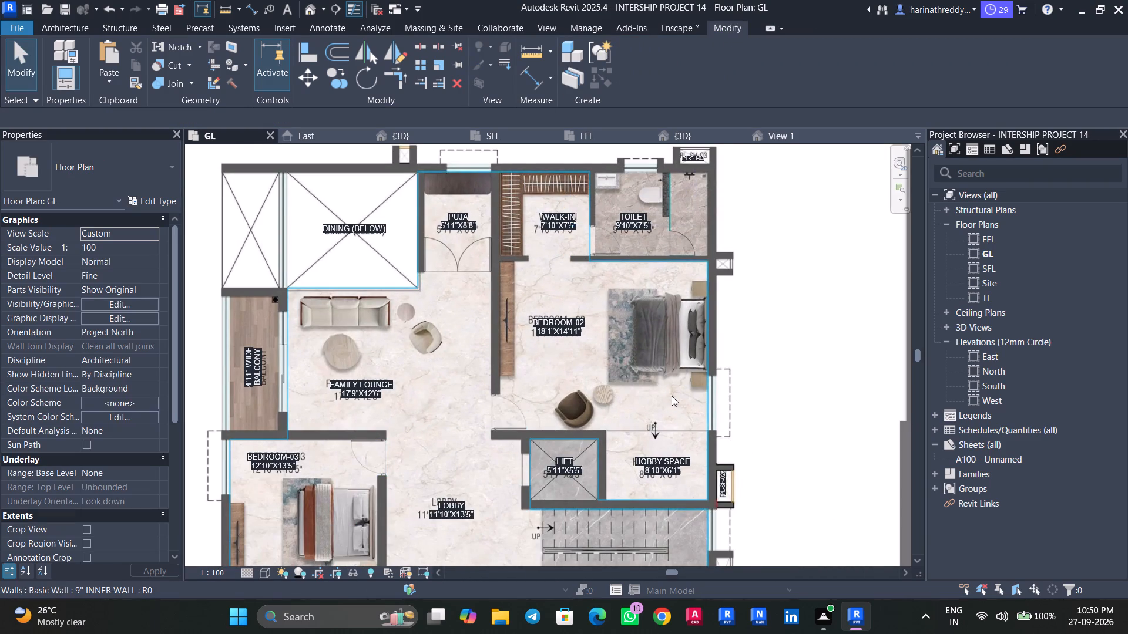
Check the bedrooms, toilets, lobby and PUJA of the first-floor plan for door openings still missing a door.
middle_drag(669, 387, 694, 215)
middle_drag(683, 464, 686, 381)
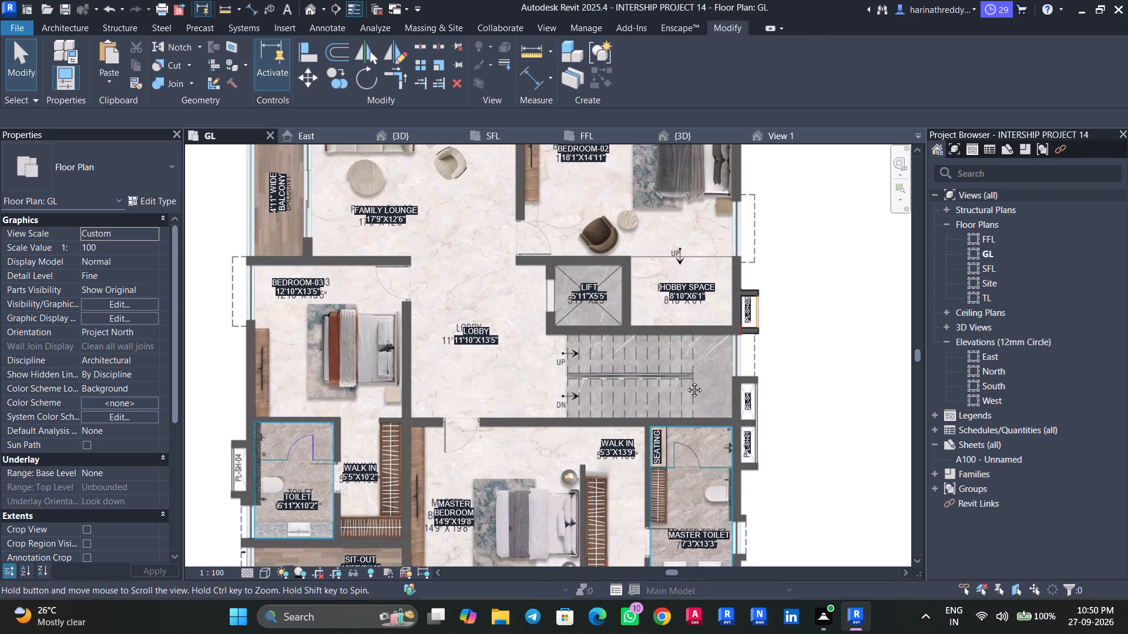
middle_drag(686, 381, 694, 341)
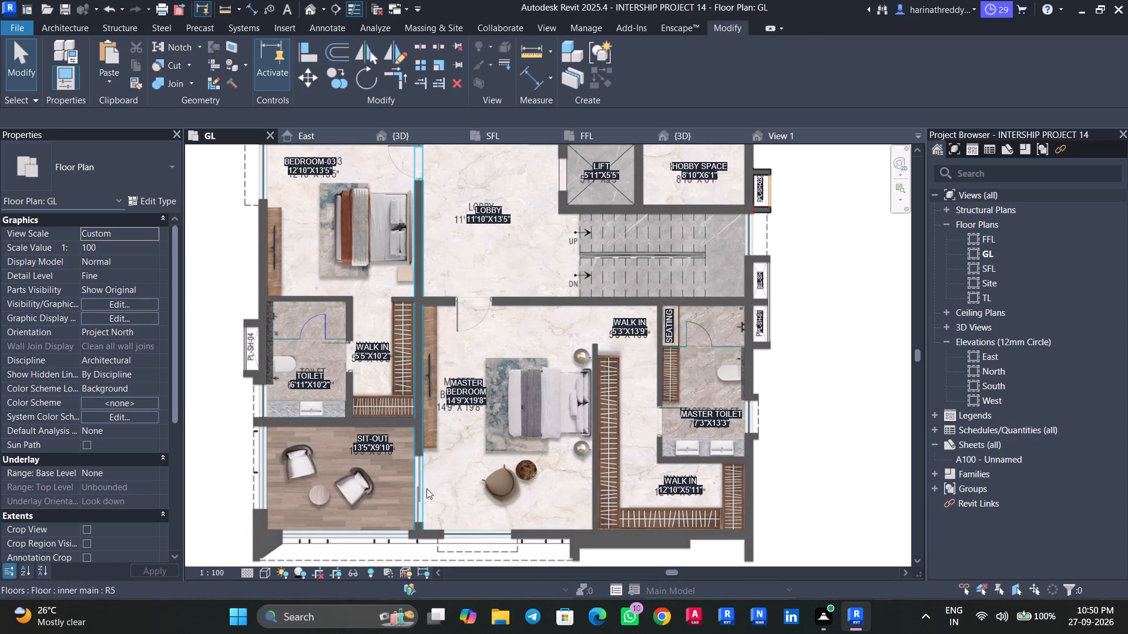
middle_drag(318, 343, 341, 506)
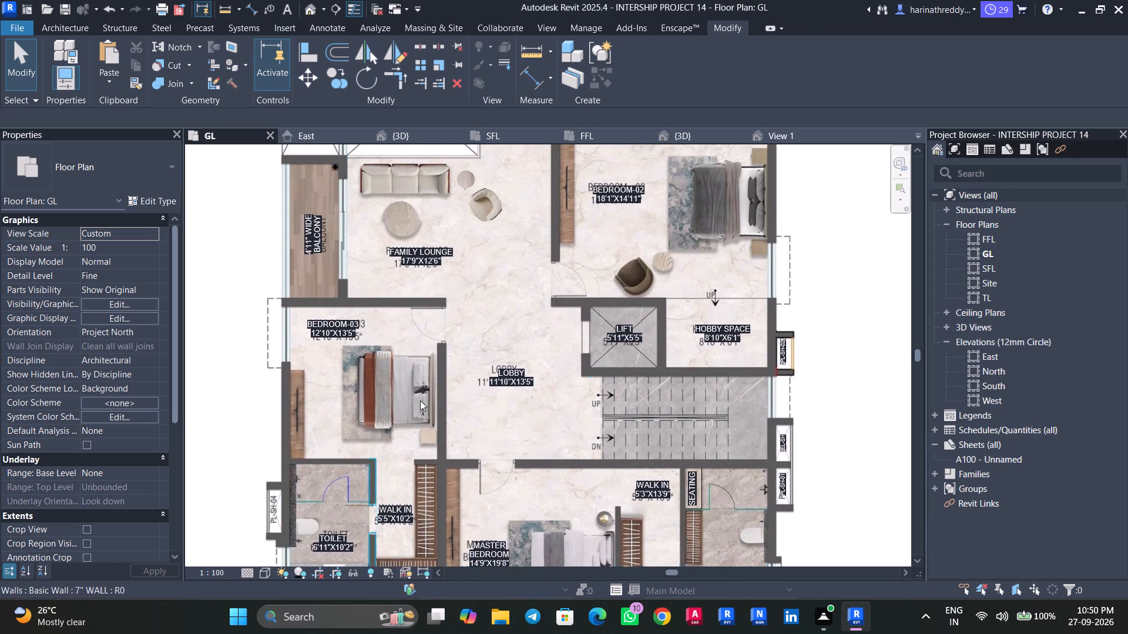
middle_drag(478, 318, 460, 511)
scroll(475, 484, down, 4)
middle_drag(505, 426, 458, 402)
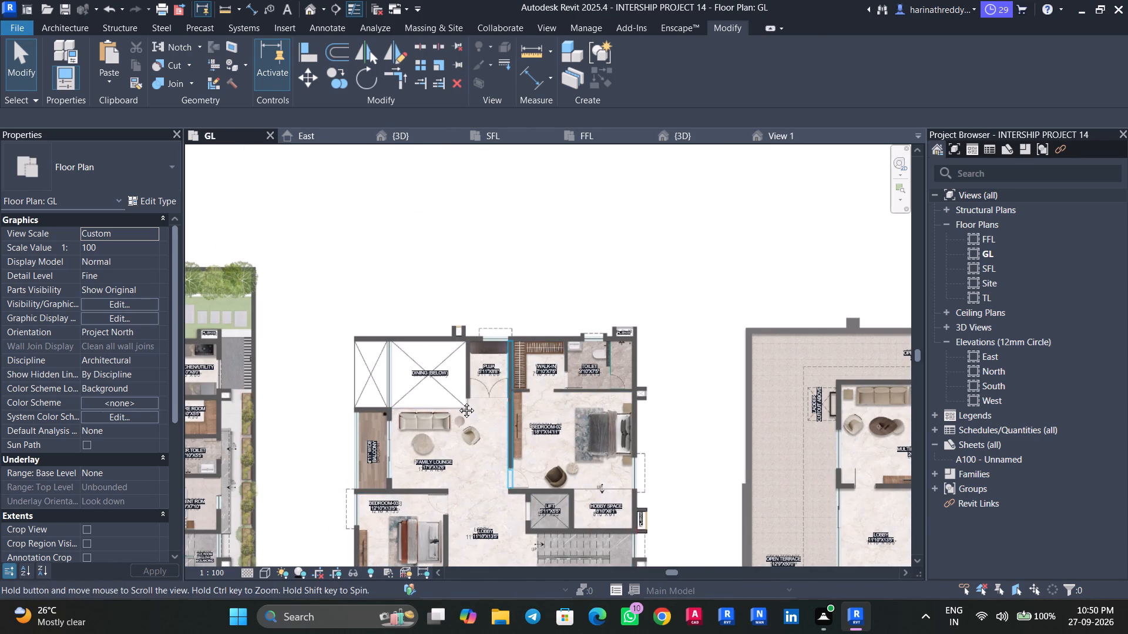
middle_drag(458, 402, 251, 333)
Enter a 450 mm sill height for new doors, switch to Doors_IntSgl 2'11", and place one in the MULTIPURPOSE HALL entrance from the LOBBY.
scroll(614, 421, up, 4)
middle_drag(624, 419, 501, 431)
scroll(501, 431, up, 4)
text(DR)
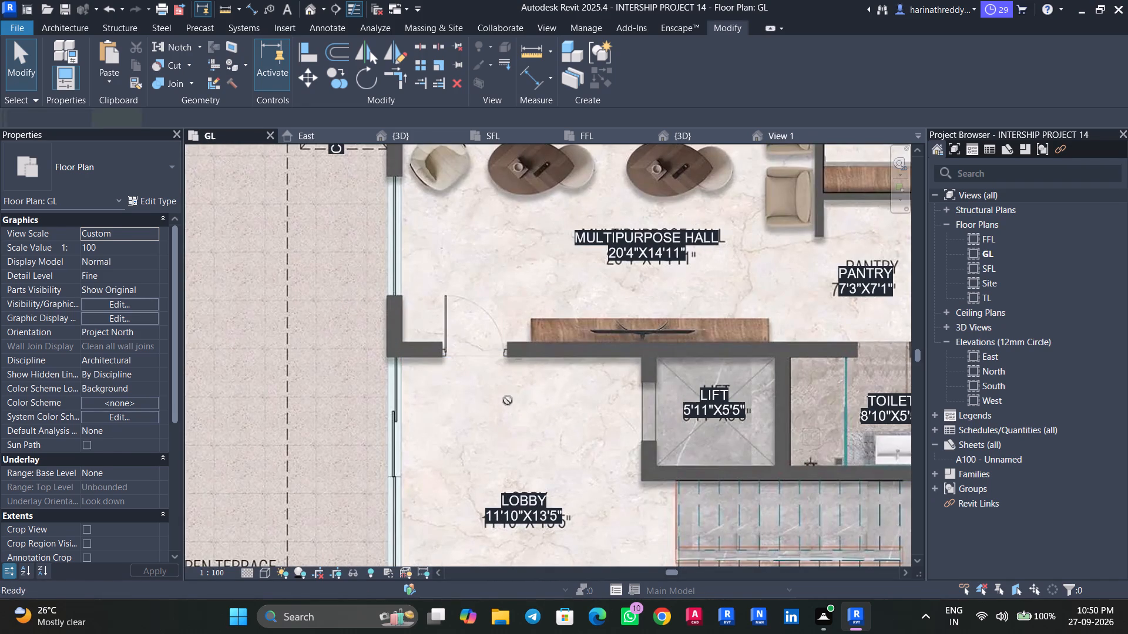
click(129, 233)
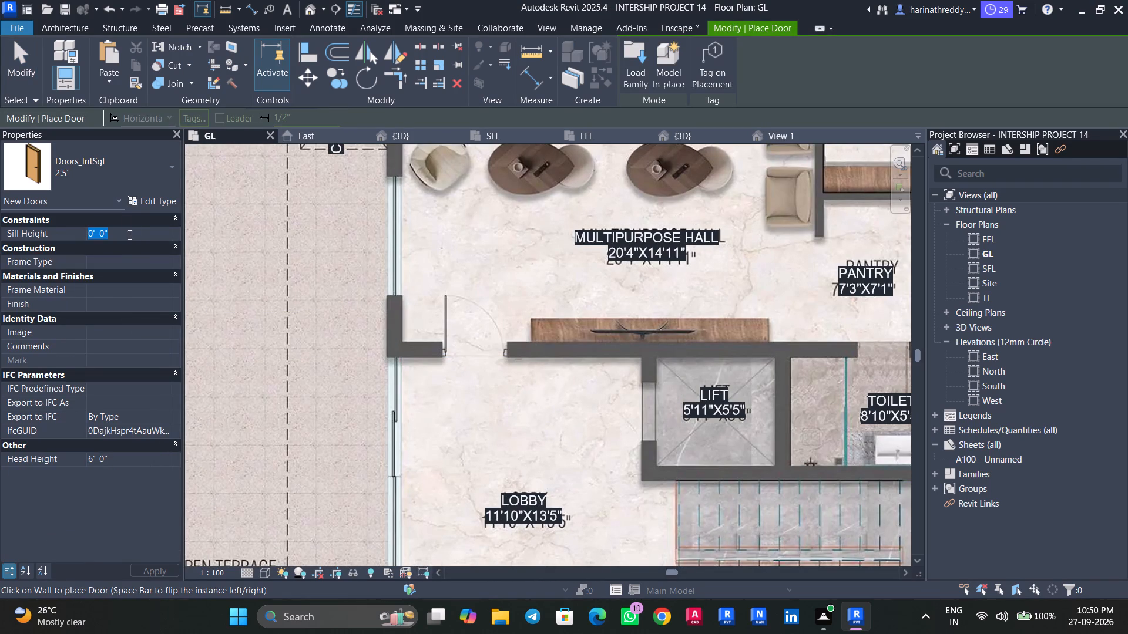
text(450MM)
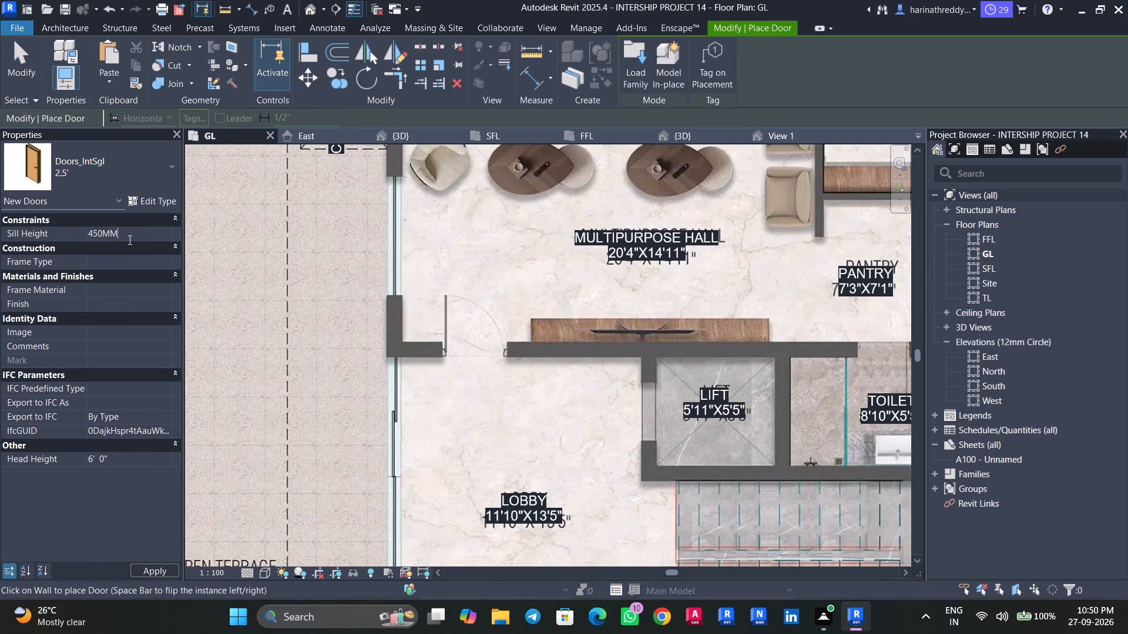
key(Return)
click(90, 174)
click(55, 364)
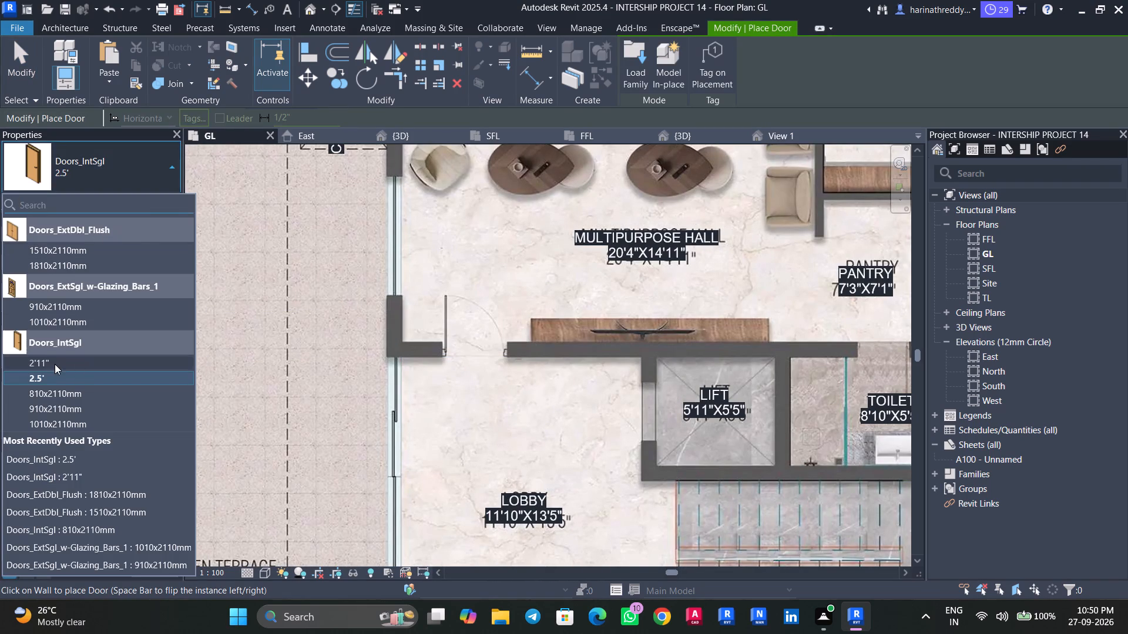
scroll(480, 341, up, 3)
key(space)
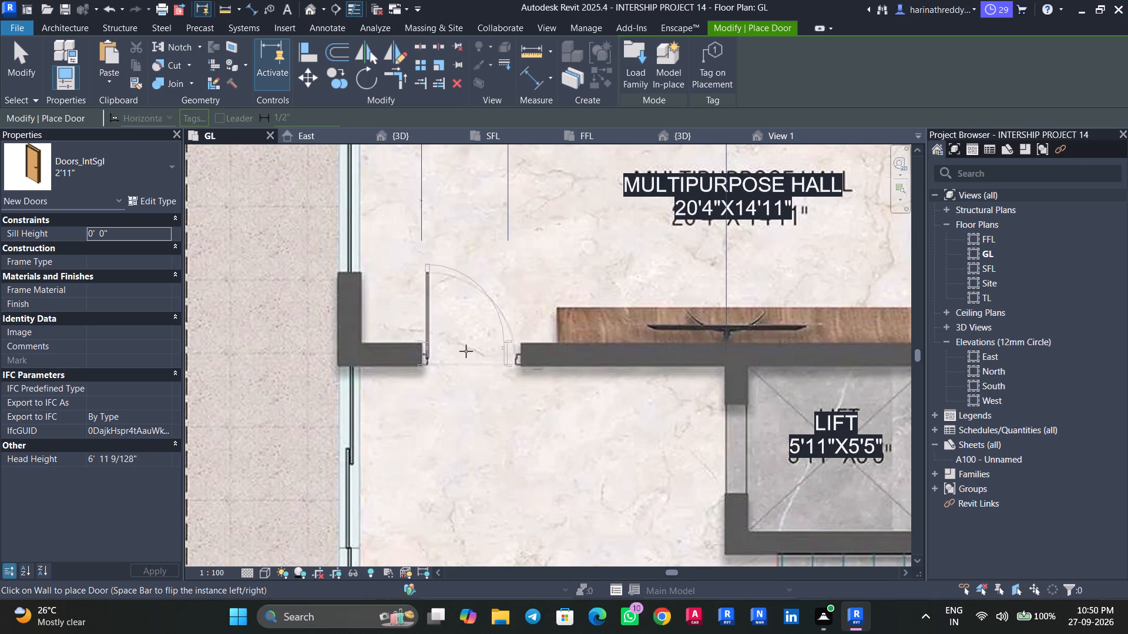
click(470, 351)
Place a Doors_IntSgl 2'11" door in the LENIN/STORE doorway opening onto the terrace.
scroll(470, 351, down, 2)
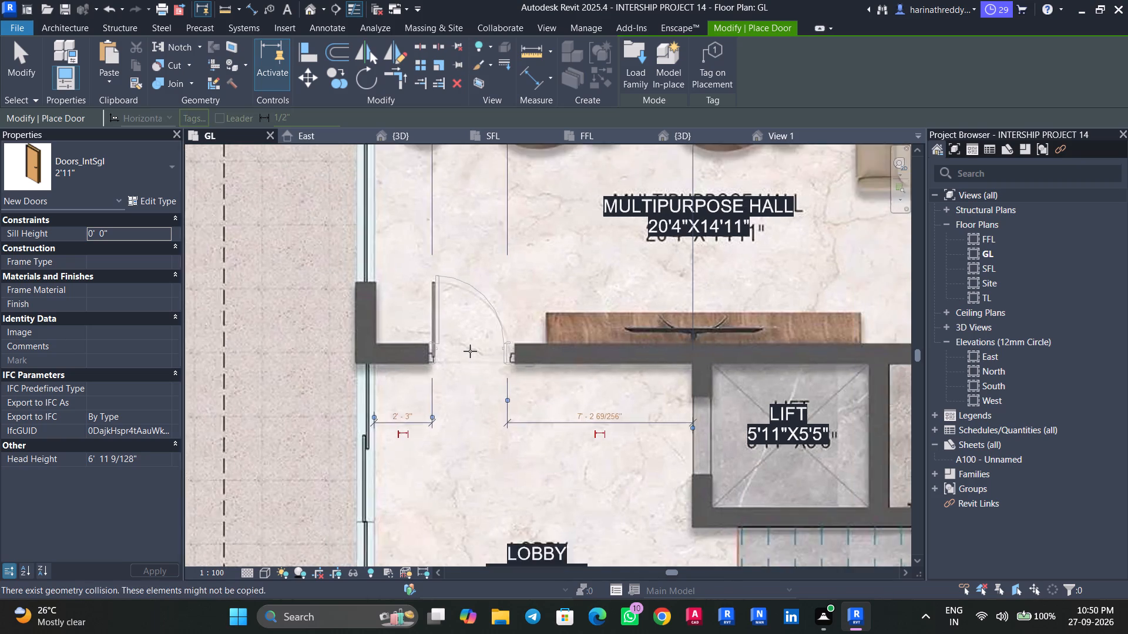
scroll(470, 351, down, 6)
middle_drag(611, 295, 536, 379)
scroll(581, 292, up, 9)
click(616, 251)
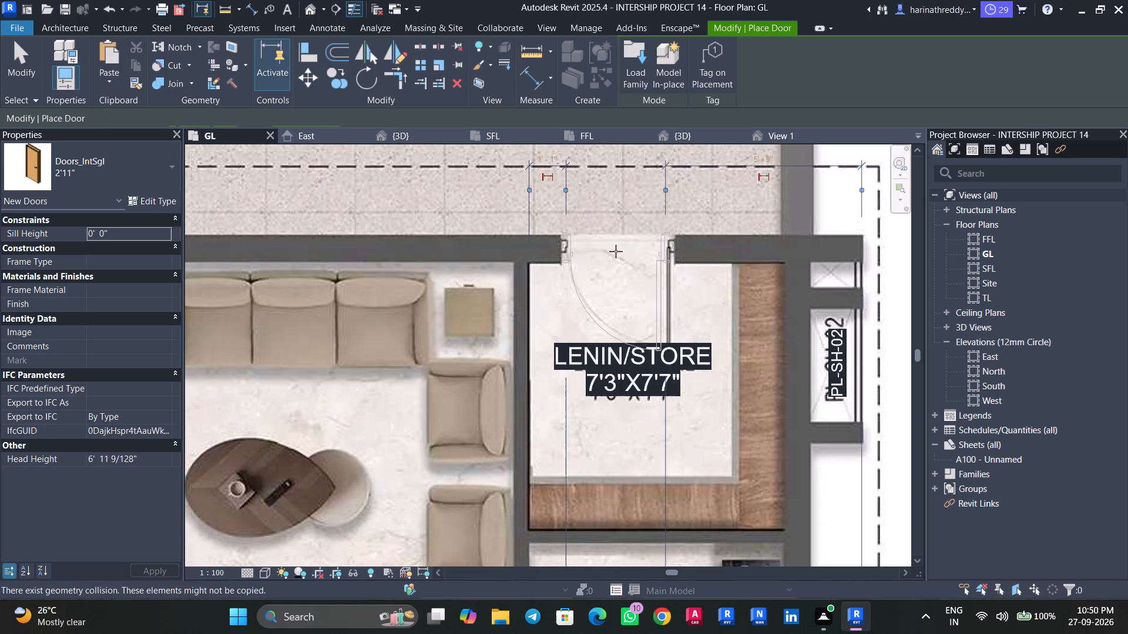
Place a Doors_IntSgl 2'11" door in the BEDROOM-04 entrance opening off the LOBBY, swinging into the bedroom.
scroll(616, 251, down, 8)
middle_drag(582, 355, 581, 245)
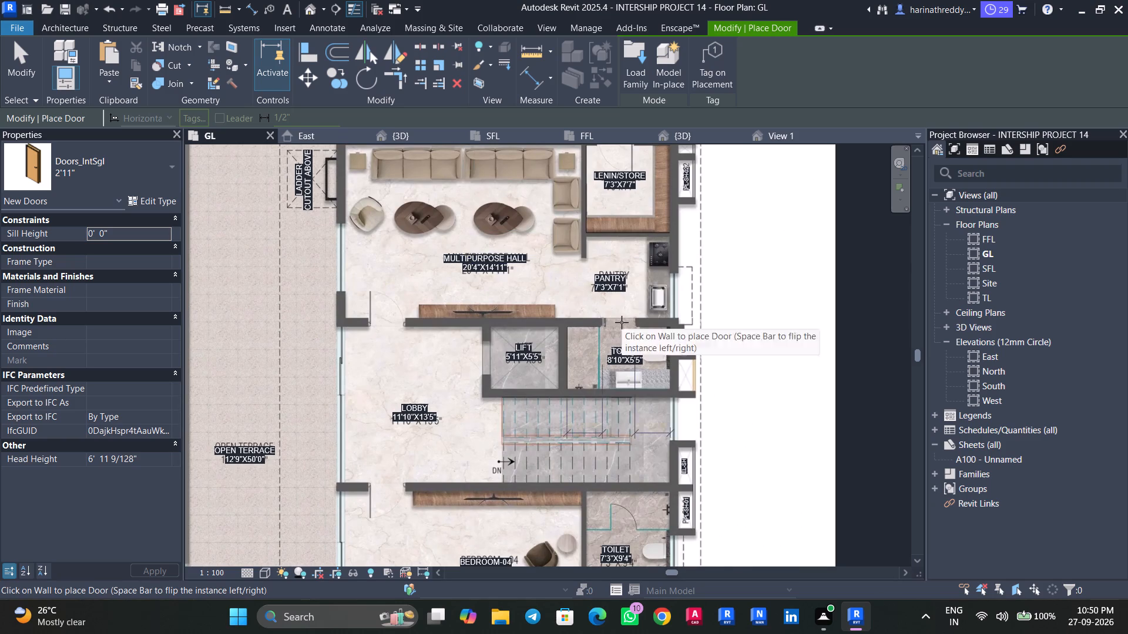
scroll(622, 322, up, 4)
scroll(585, 359, down, 3)
middle_drag(586, 355, 588, 191)
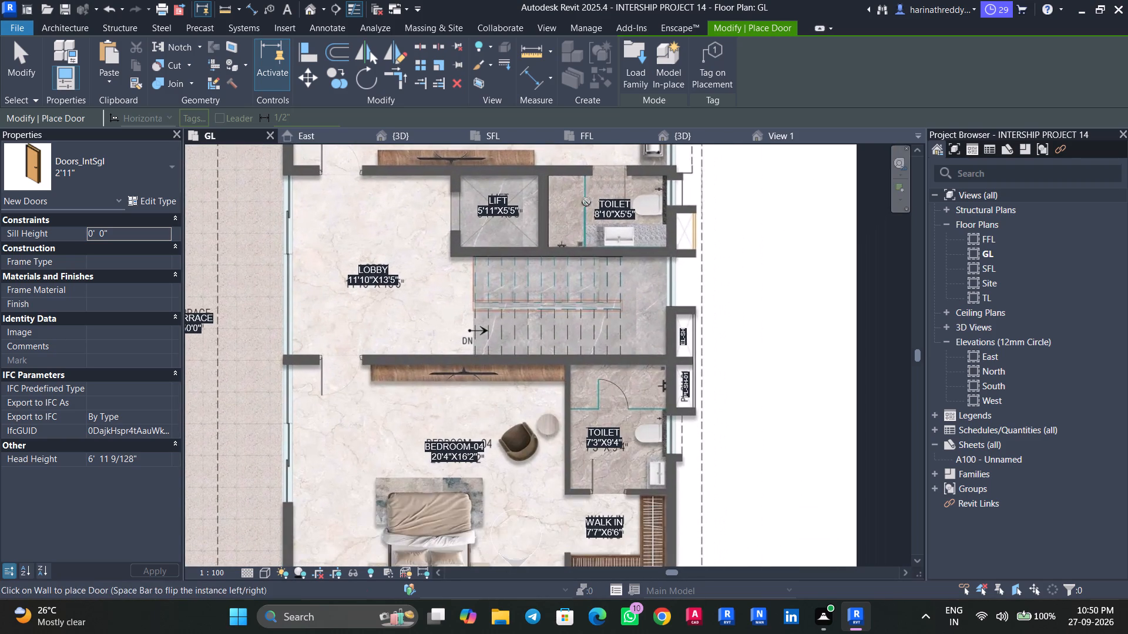
middle_drag(505, 401, 525, 269)
scroll(361, 234, up, 4)
key(space)
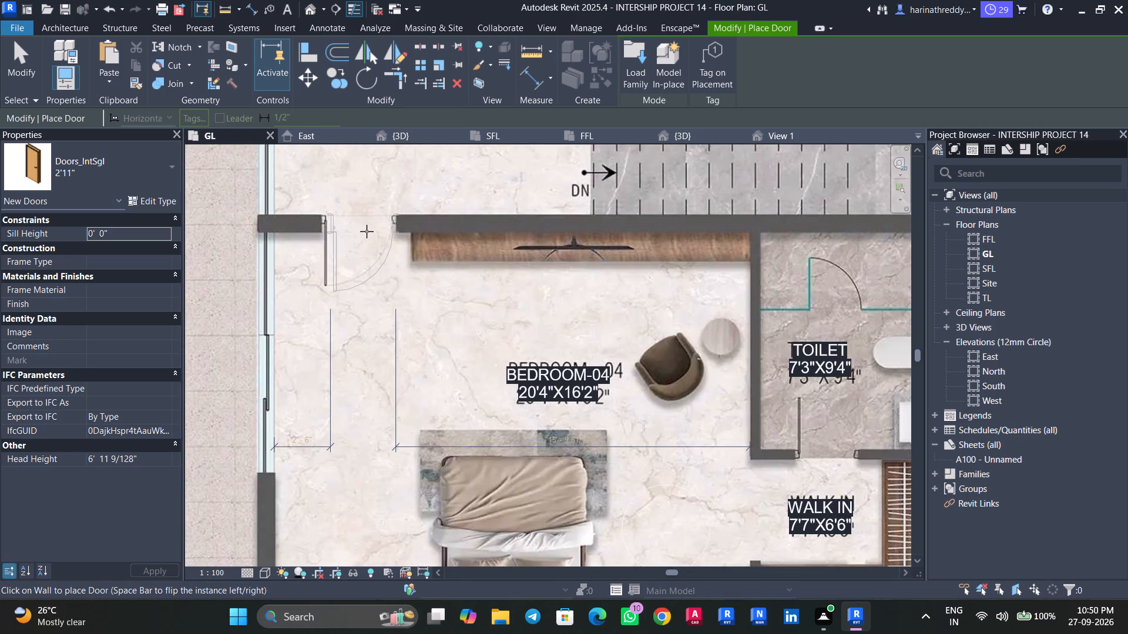
key(Escape)
key(Escape)
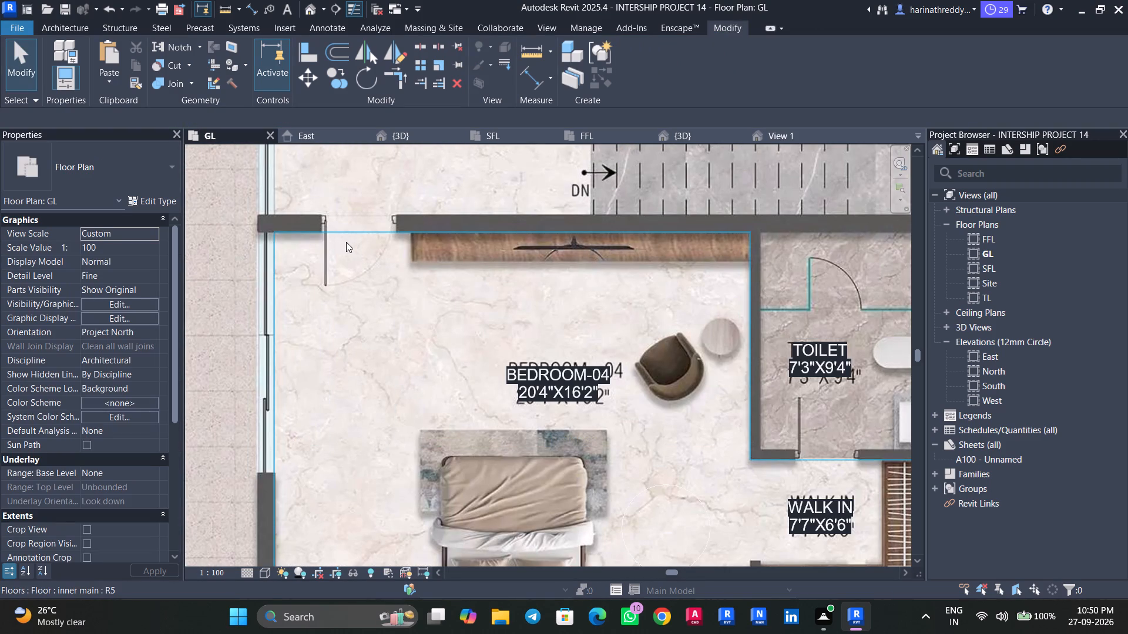
text(DR)
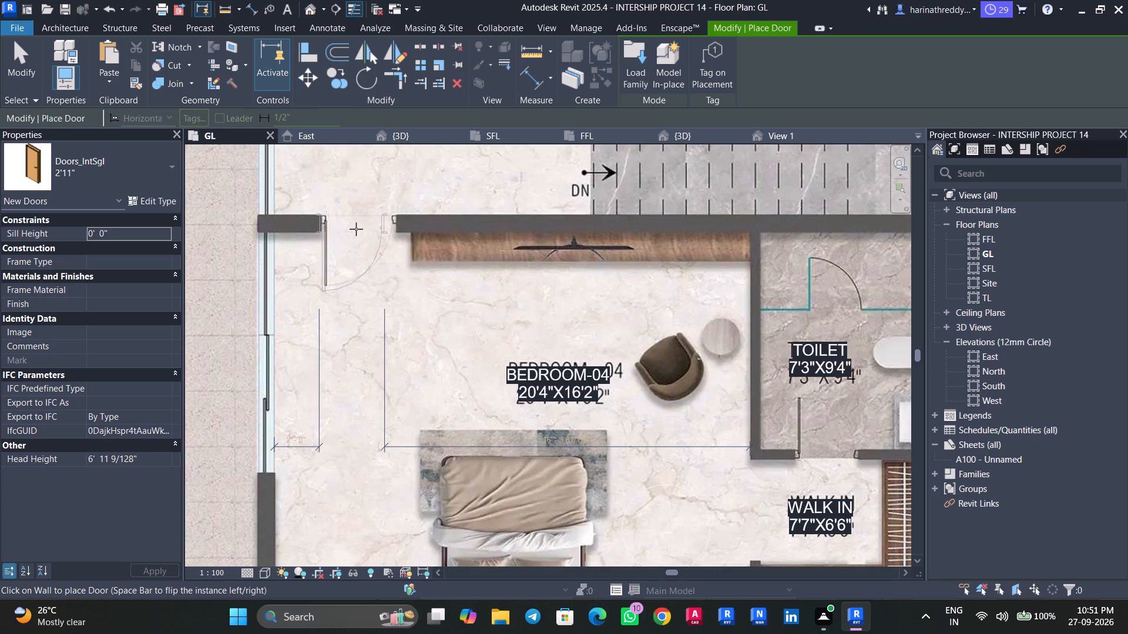
click(356, 229)
Place a Doors_IntSgl 2.5' door with a 450 mm sill height between BEDROOM-04's WALK IN and the 7'3"X9'4" TOILET.
scroll(370, 262, down, 2)
middle_drag(523, 301, 344, 333)
key(Escape)
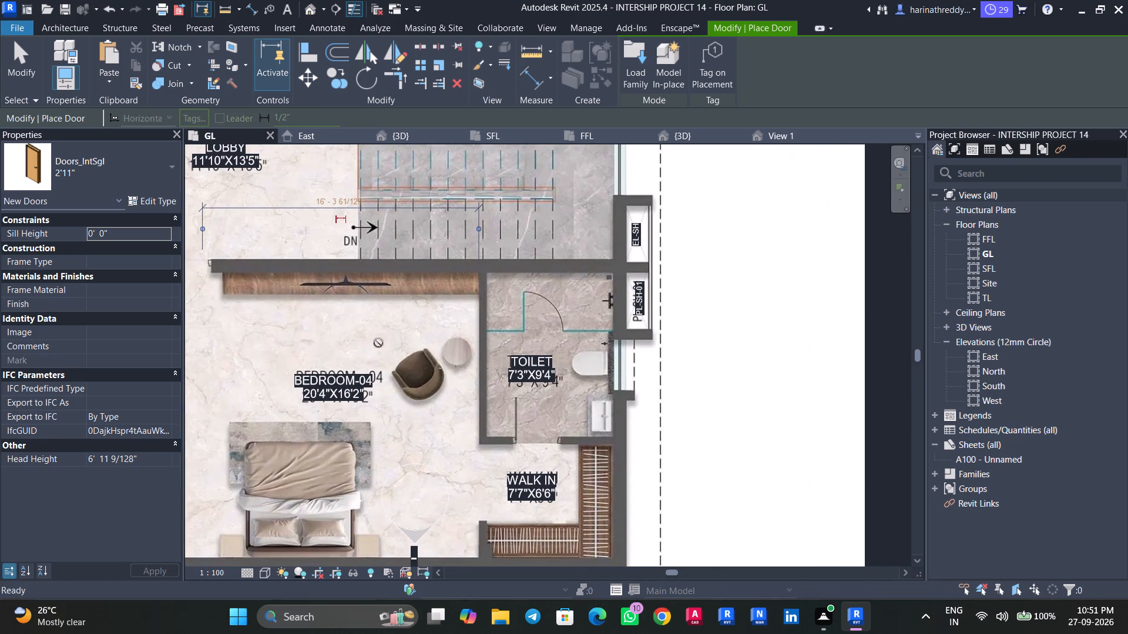
key(Escape)
key(d)
key(r)
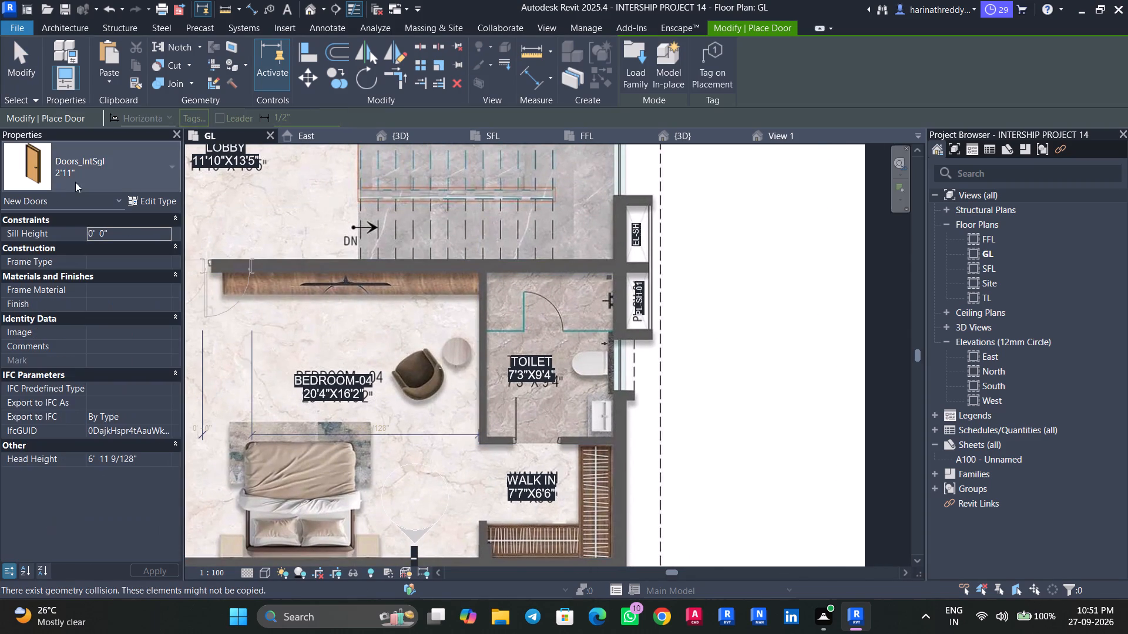
click(78, 173)
click(73, 373)
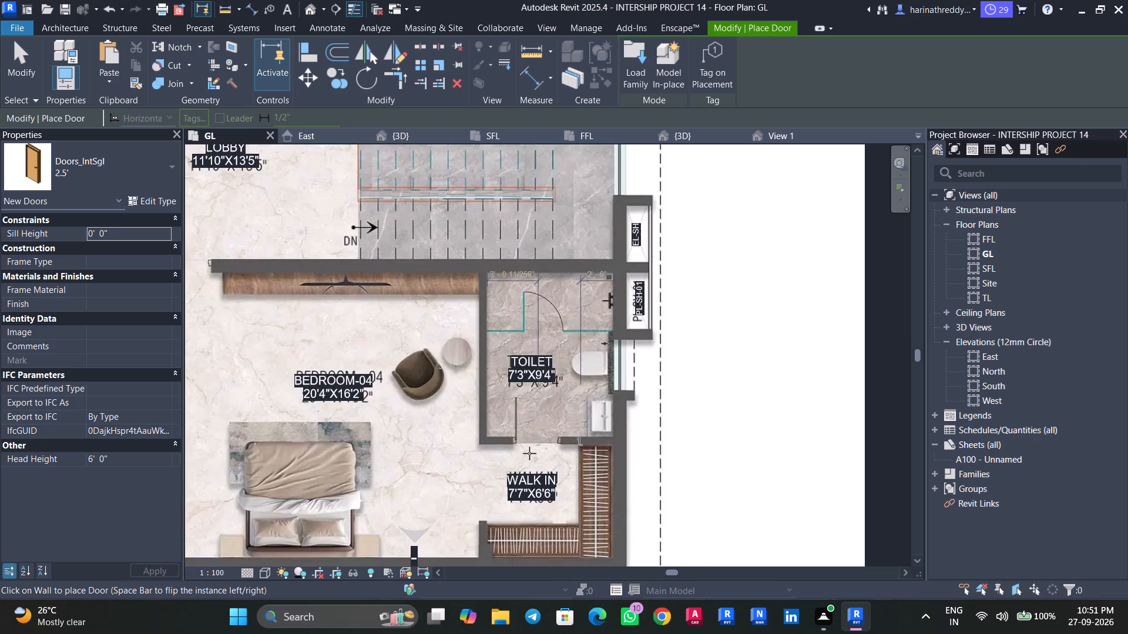
scroll(526, 455, up, 4)
click(147, 230)
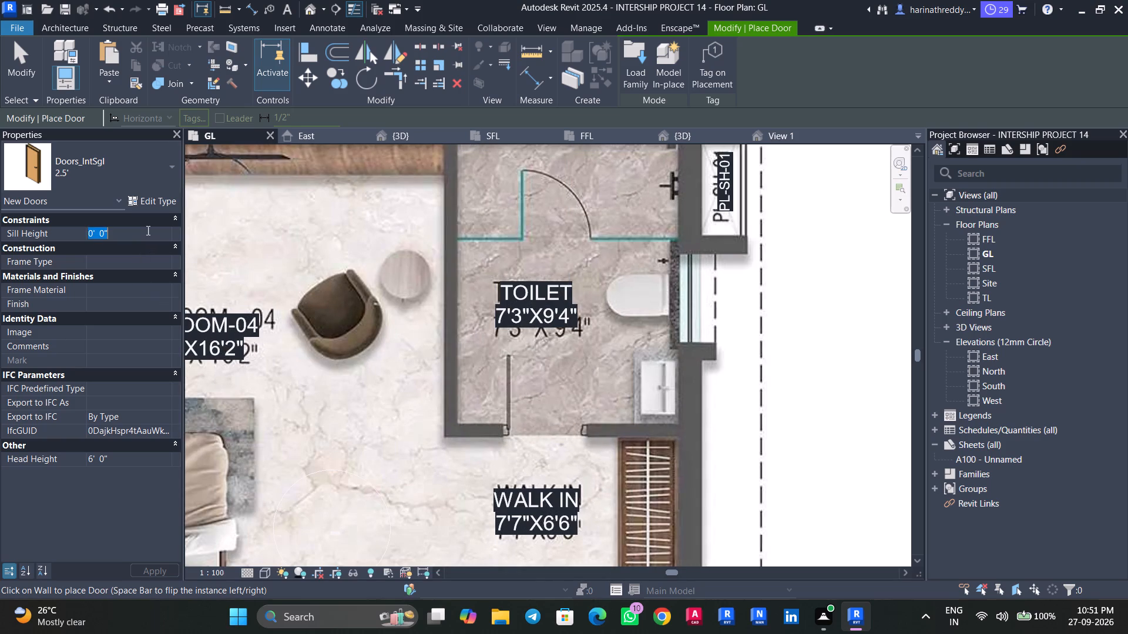
text(450)
text(MM)
key(Return)
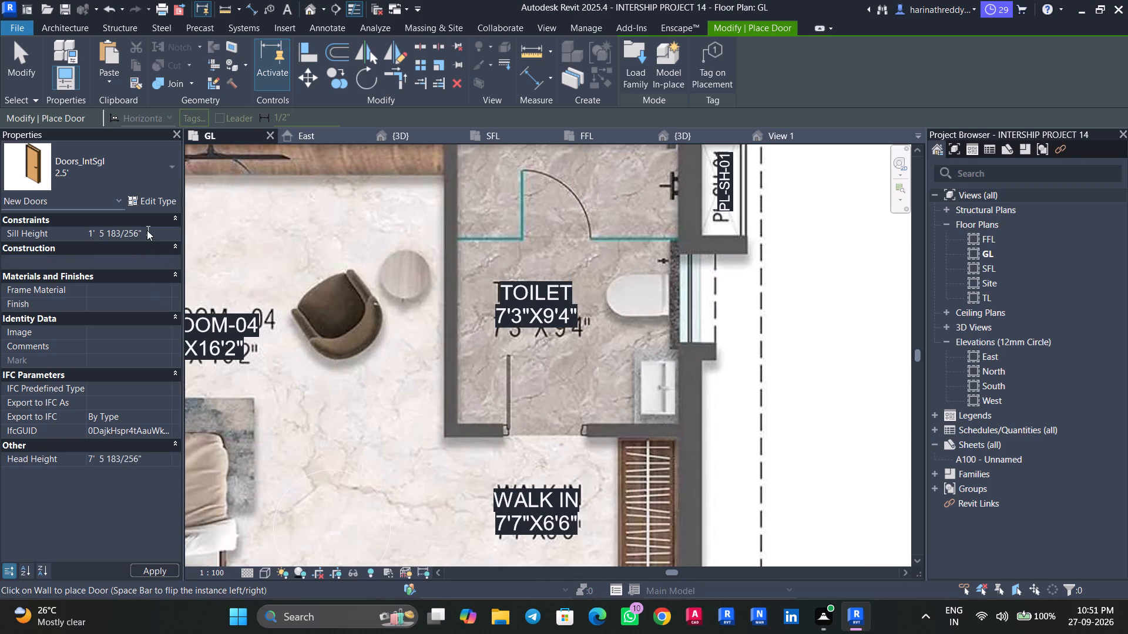
click(546, 424)
scroll(521, 379, down, 7)
middle_drag(497, 256, 509, 499)
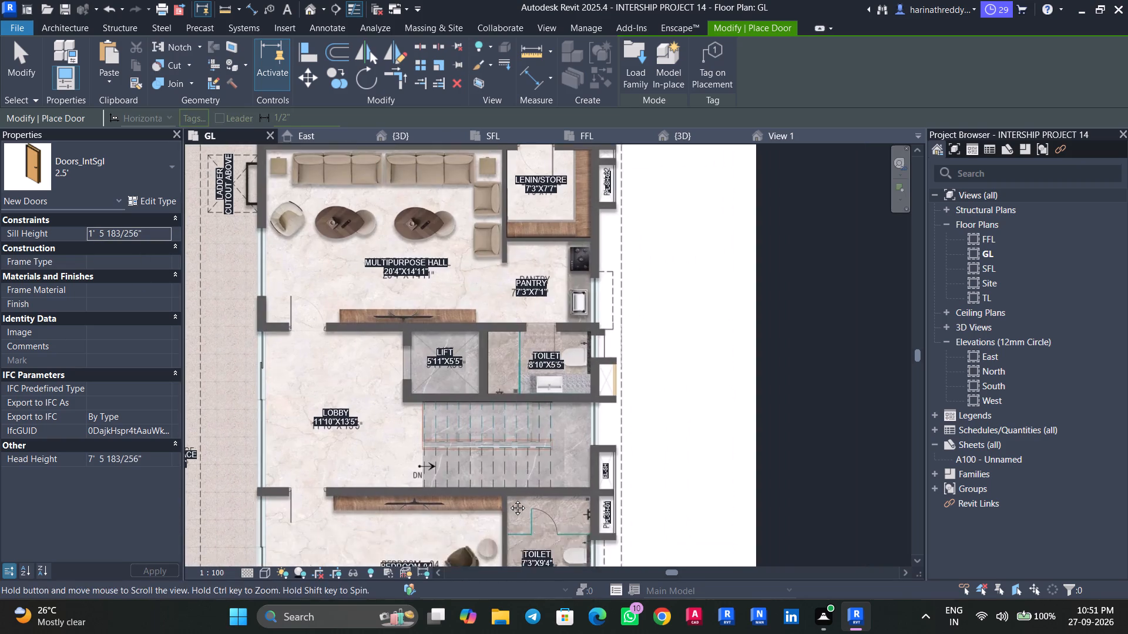
Place a Doors_IntSgl 2.5' door in the opening between the PANTRY and the 8'10"X5'5" TOILET, swinging into the toilet.
middle_drag(509, 499, 509, 501)
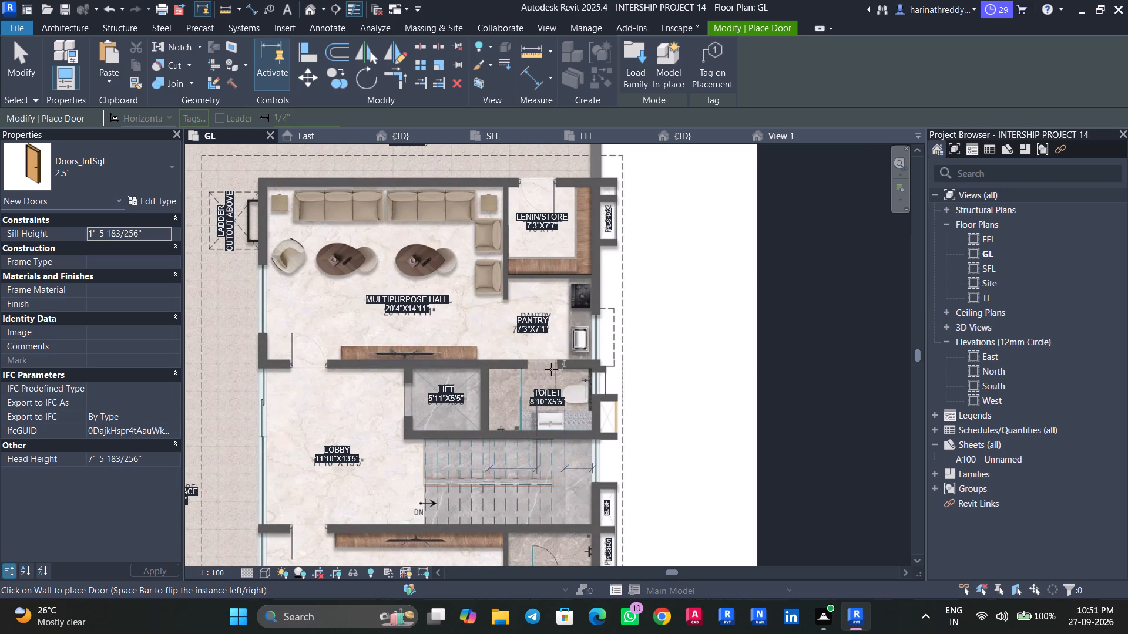
scroll(551, 369, up, 1)
scroll(551, 369, down, 1)
scroll(551, 369, up, 9)
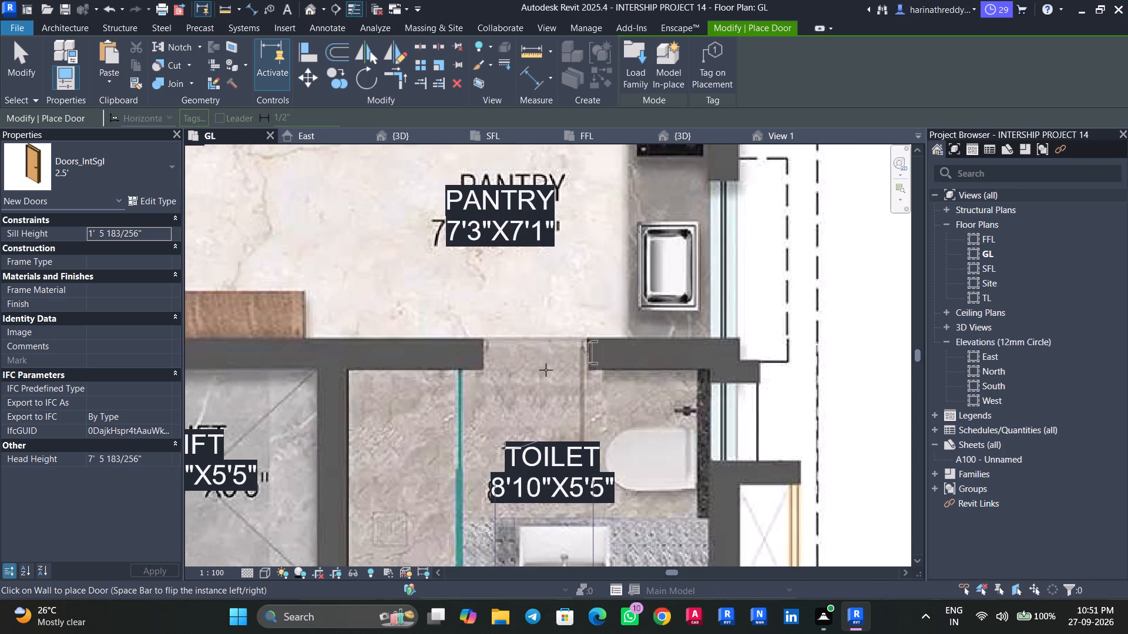
key(space)
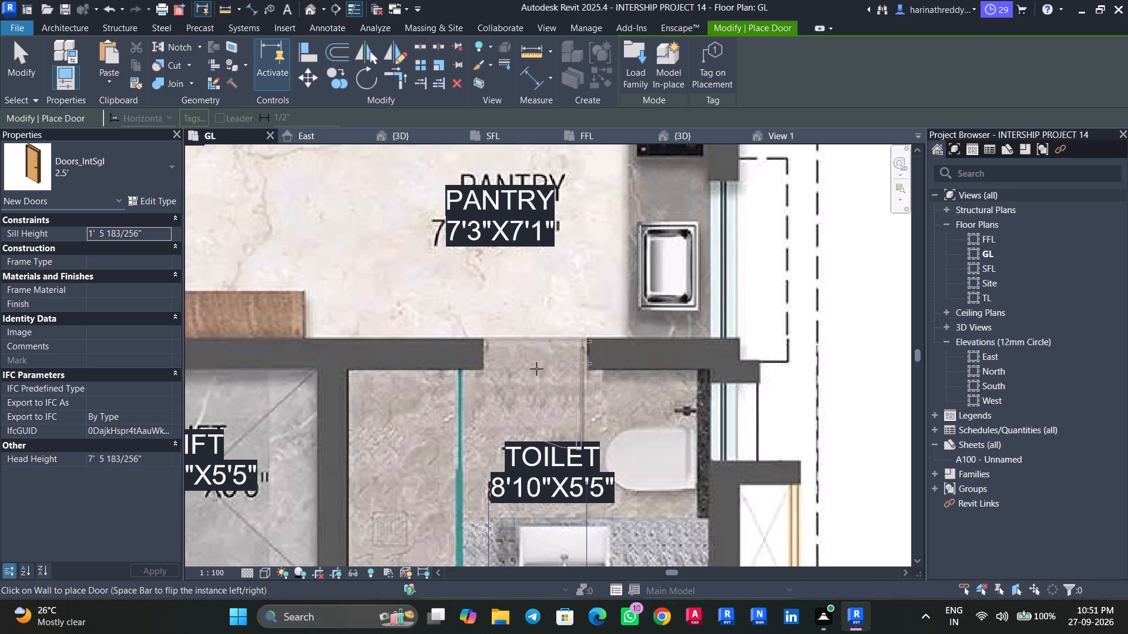
click(536, 369)
key(Escape)
key(Escape)
key(Escape)
scroll(536, 369, down, 3)
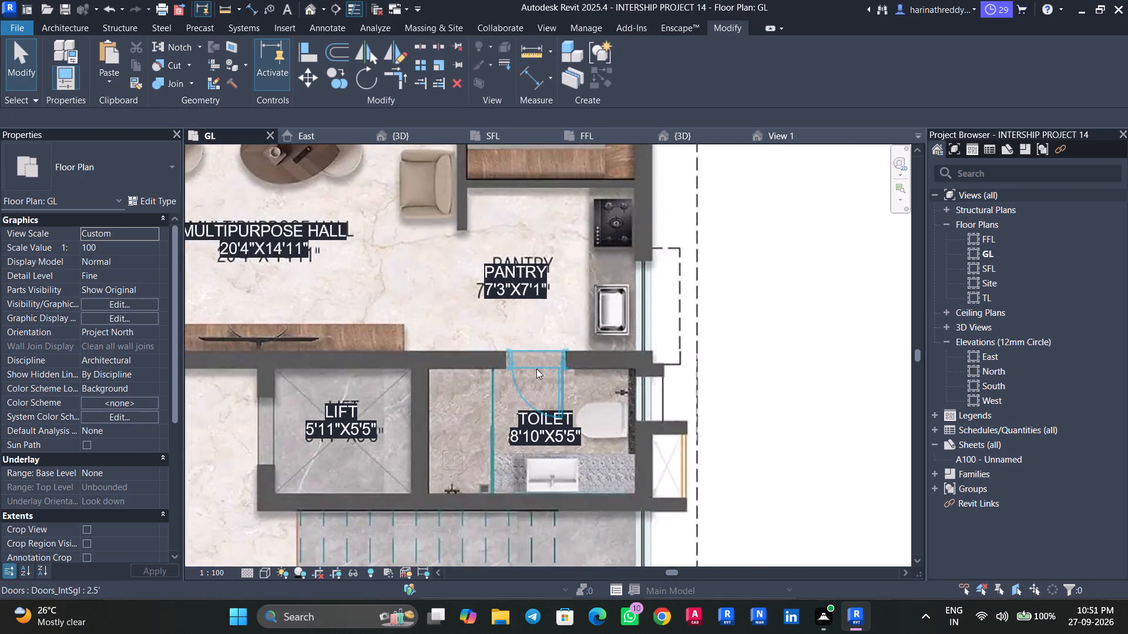
scroll(536, 369, down, 9)
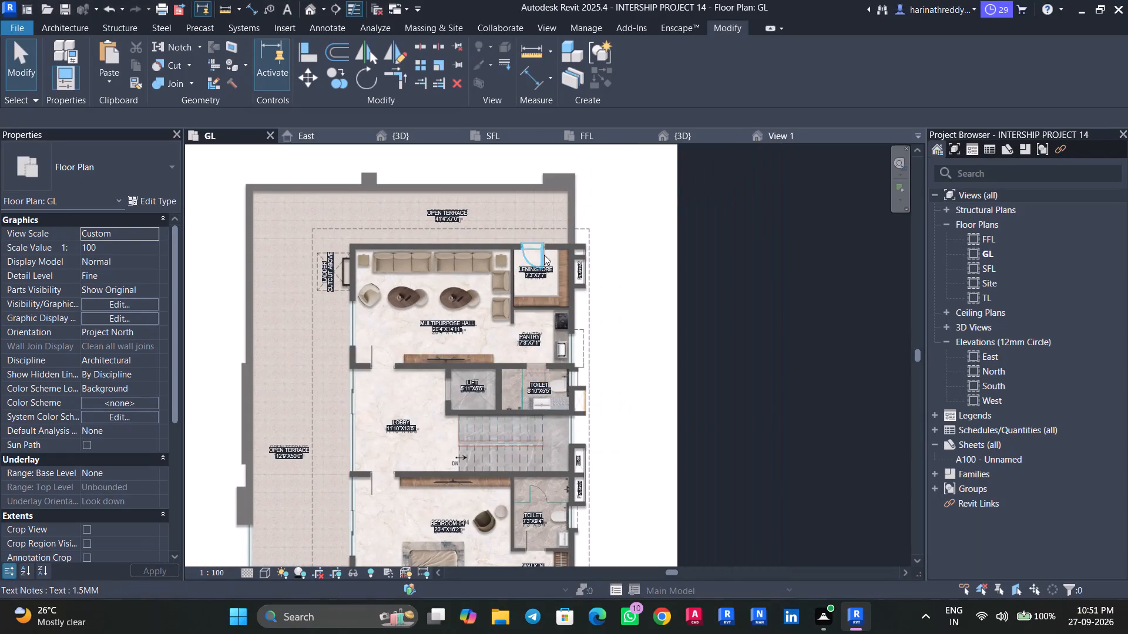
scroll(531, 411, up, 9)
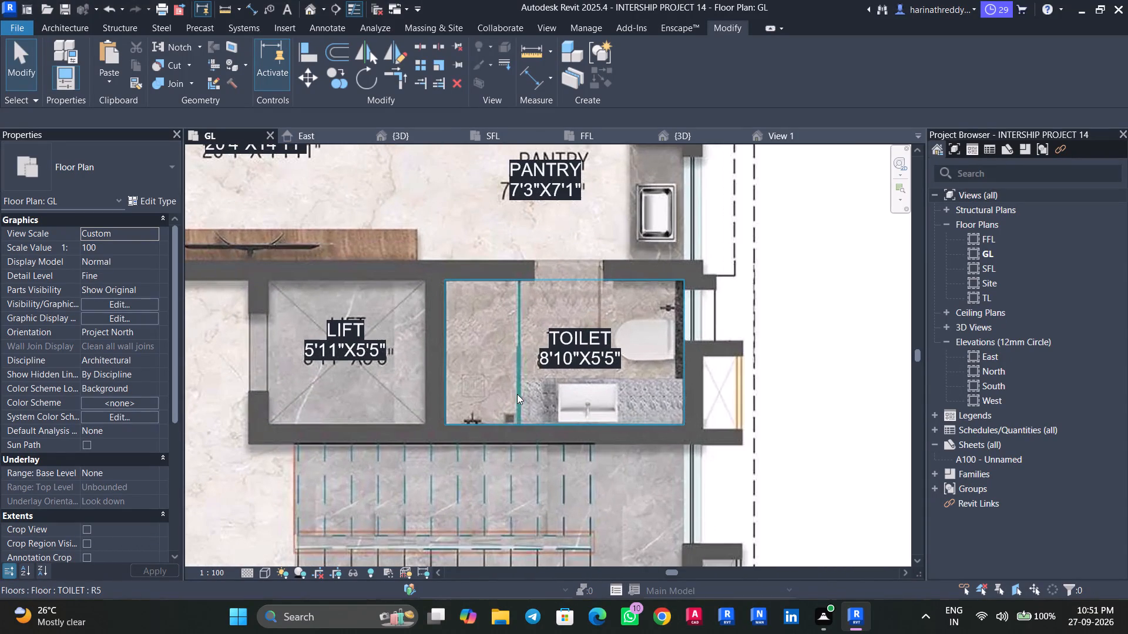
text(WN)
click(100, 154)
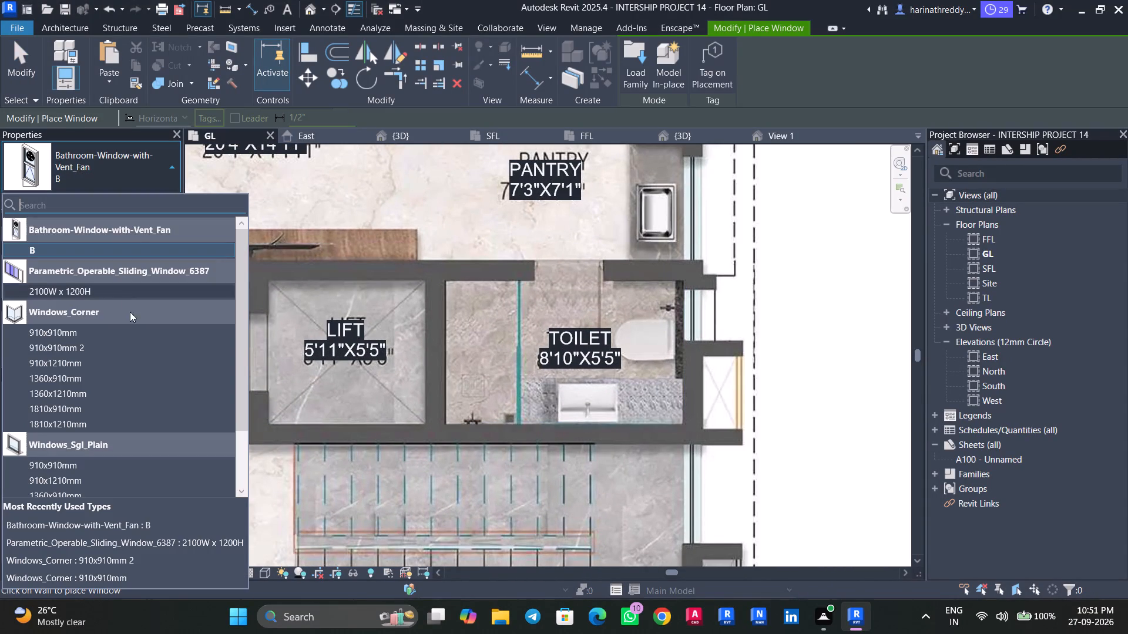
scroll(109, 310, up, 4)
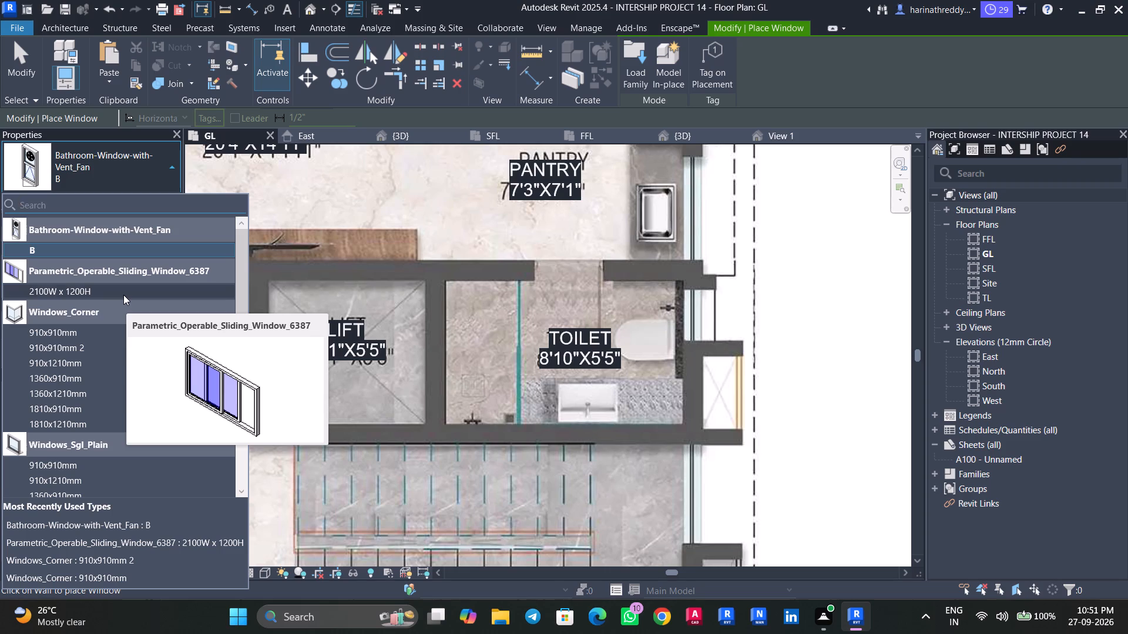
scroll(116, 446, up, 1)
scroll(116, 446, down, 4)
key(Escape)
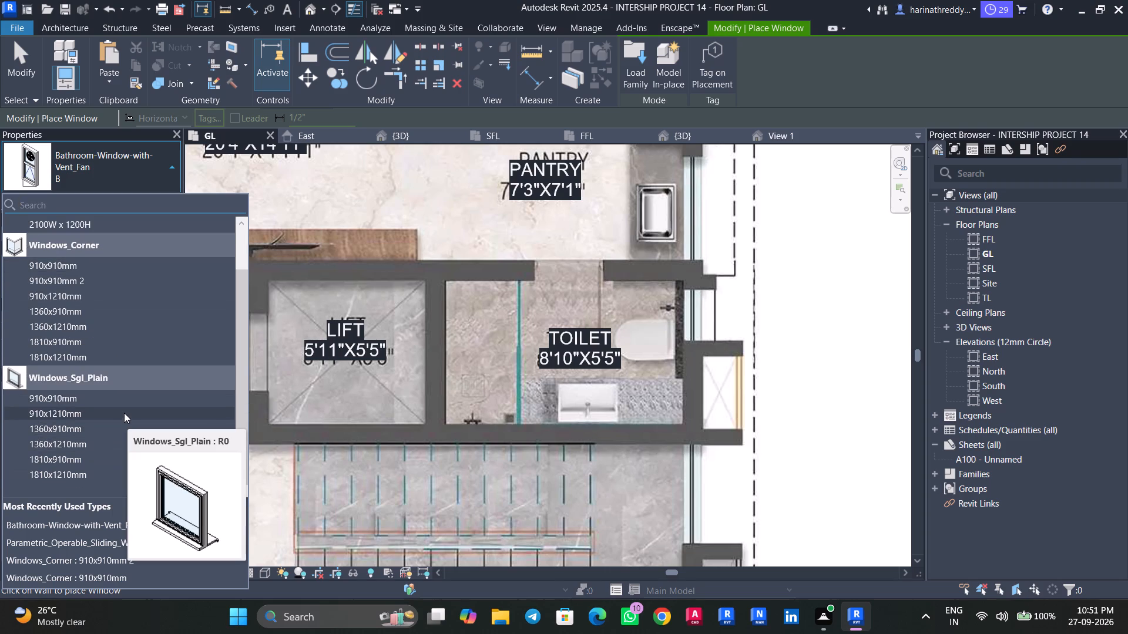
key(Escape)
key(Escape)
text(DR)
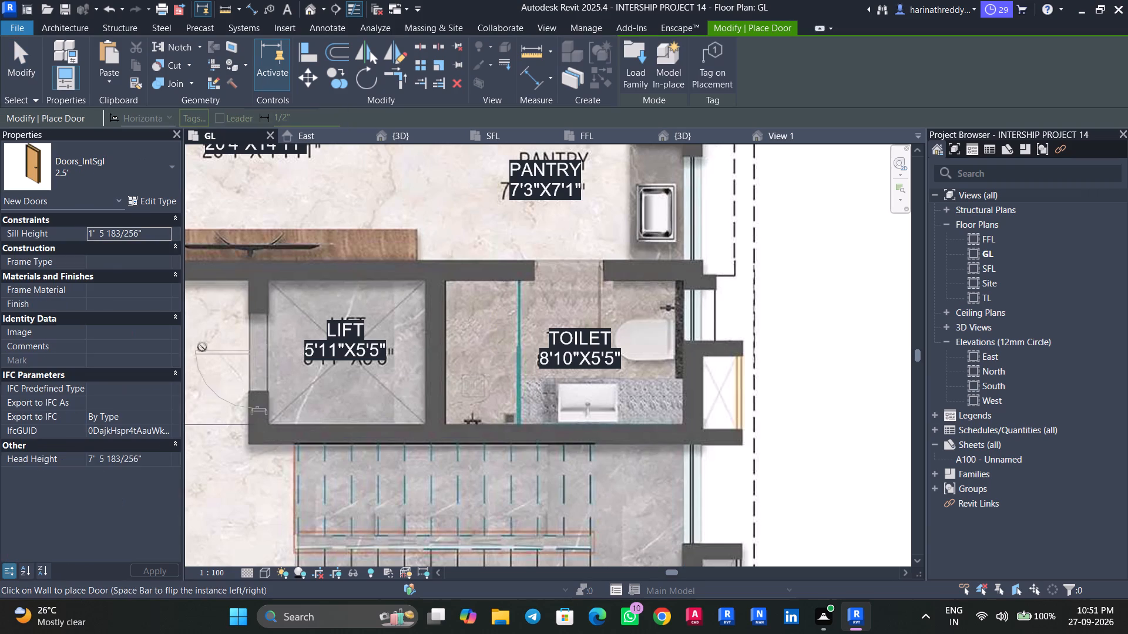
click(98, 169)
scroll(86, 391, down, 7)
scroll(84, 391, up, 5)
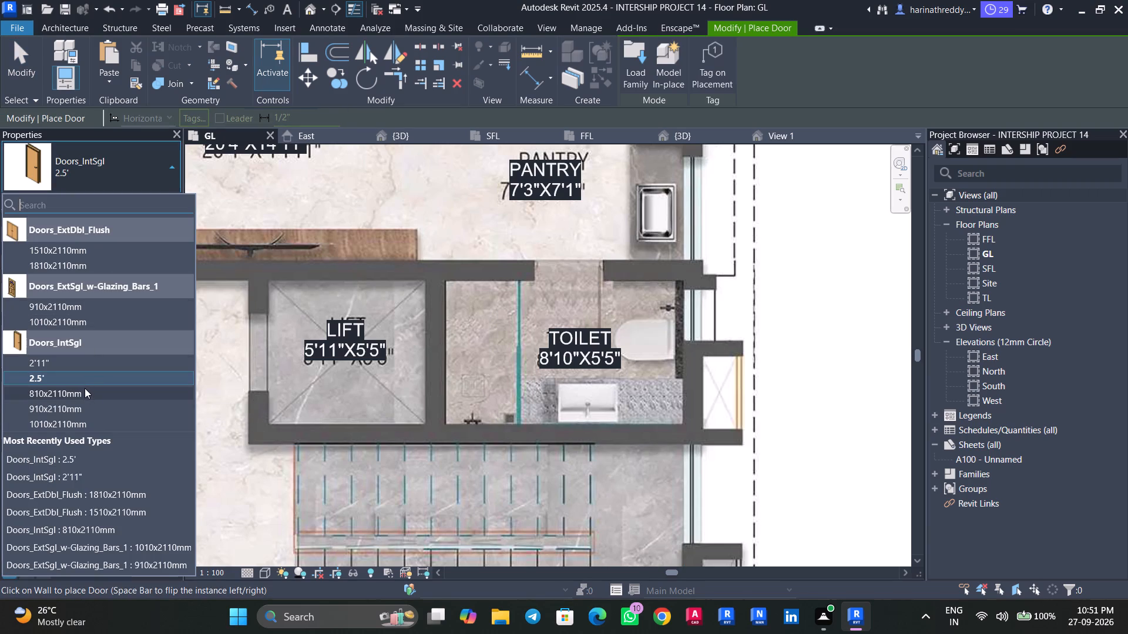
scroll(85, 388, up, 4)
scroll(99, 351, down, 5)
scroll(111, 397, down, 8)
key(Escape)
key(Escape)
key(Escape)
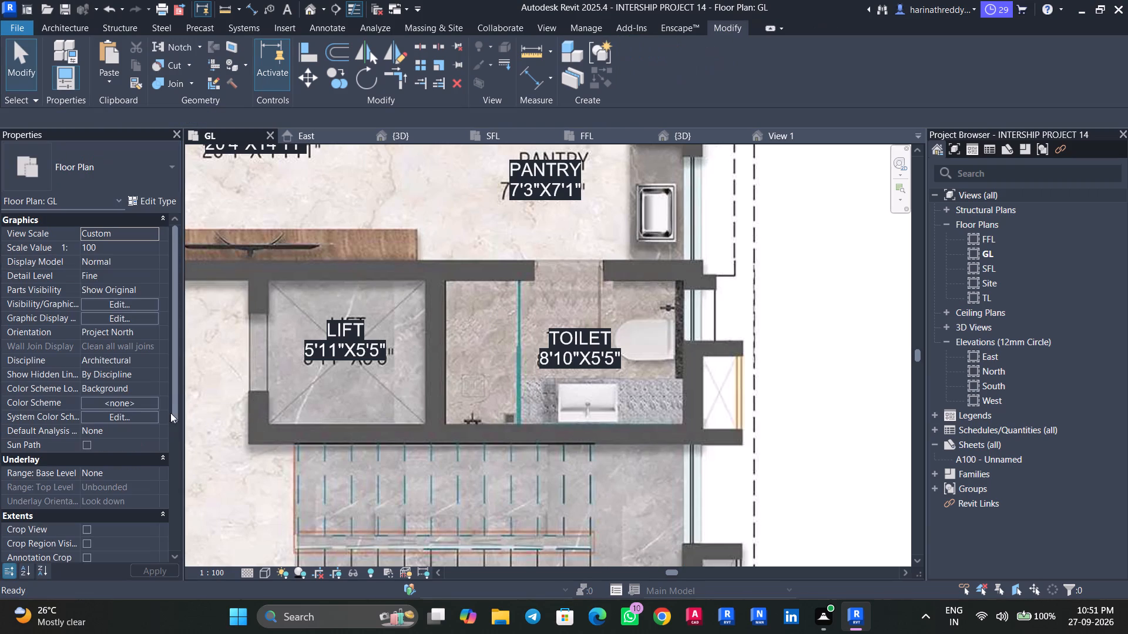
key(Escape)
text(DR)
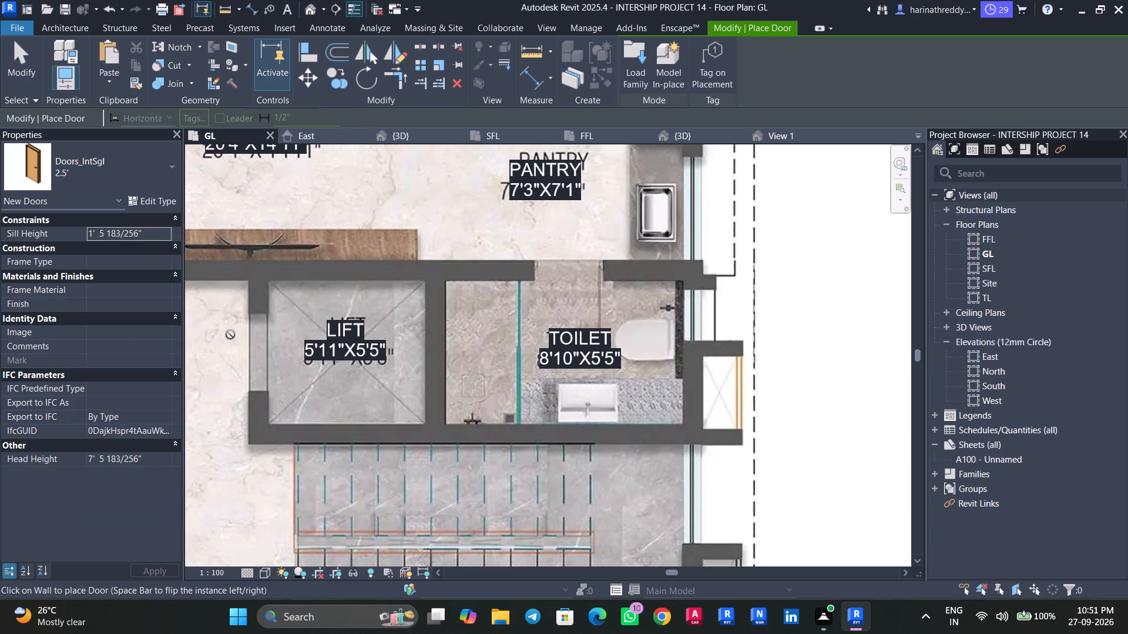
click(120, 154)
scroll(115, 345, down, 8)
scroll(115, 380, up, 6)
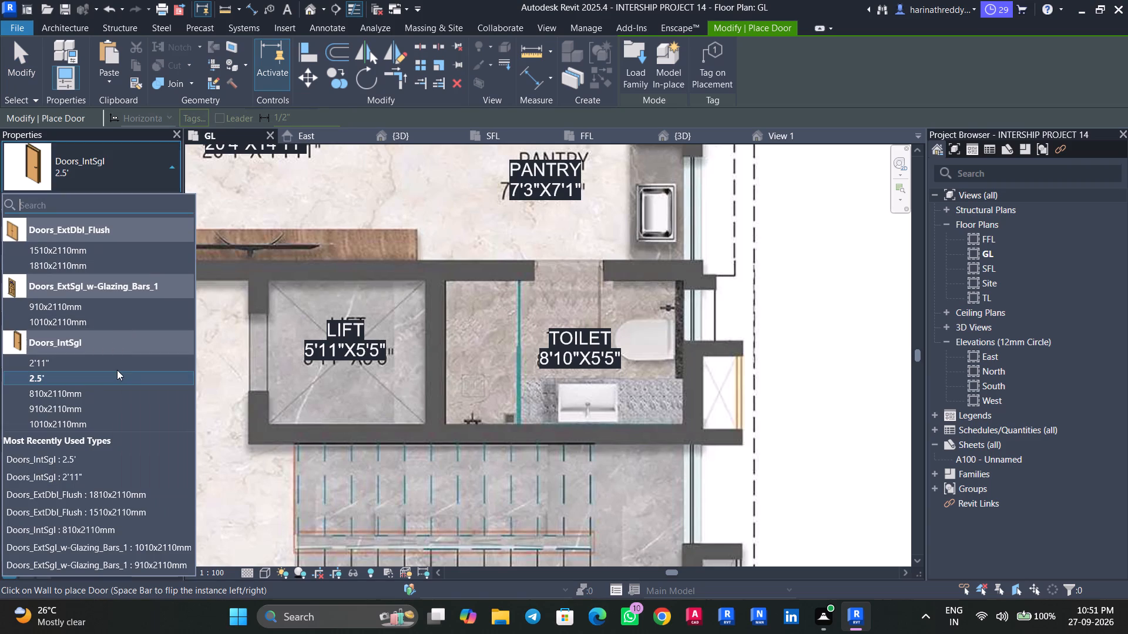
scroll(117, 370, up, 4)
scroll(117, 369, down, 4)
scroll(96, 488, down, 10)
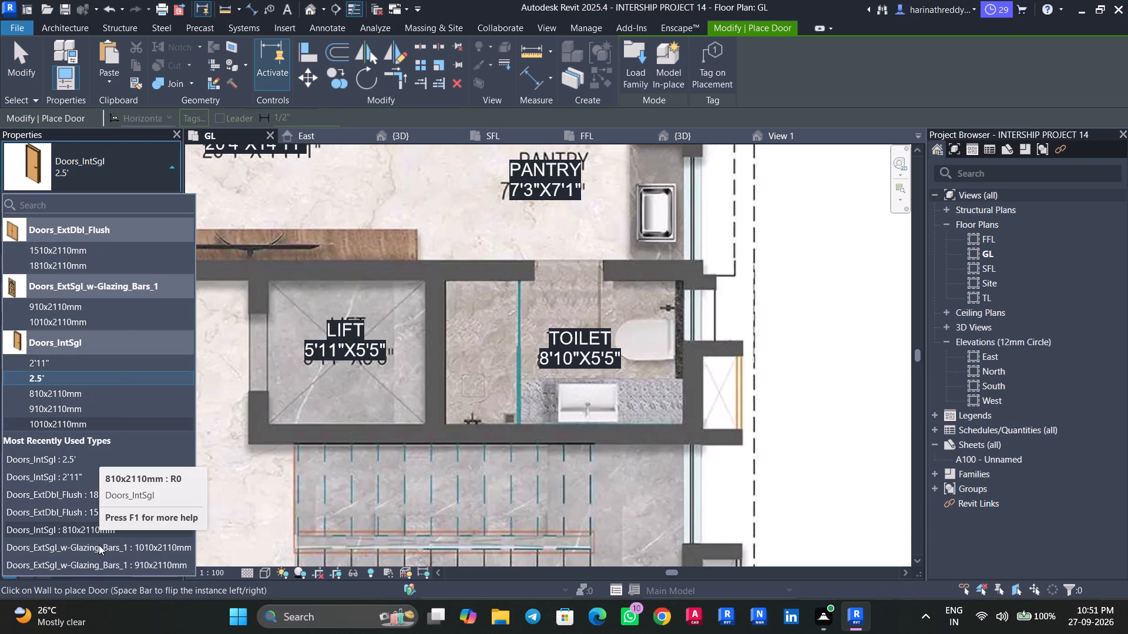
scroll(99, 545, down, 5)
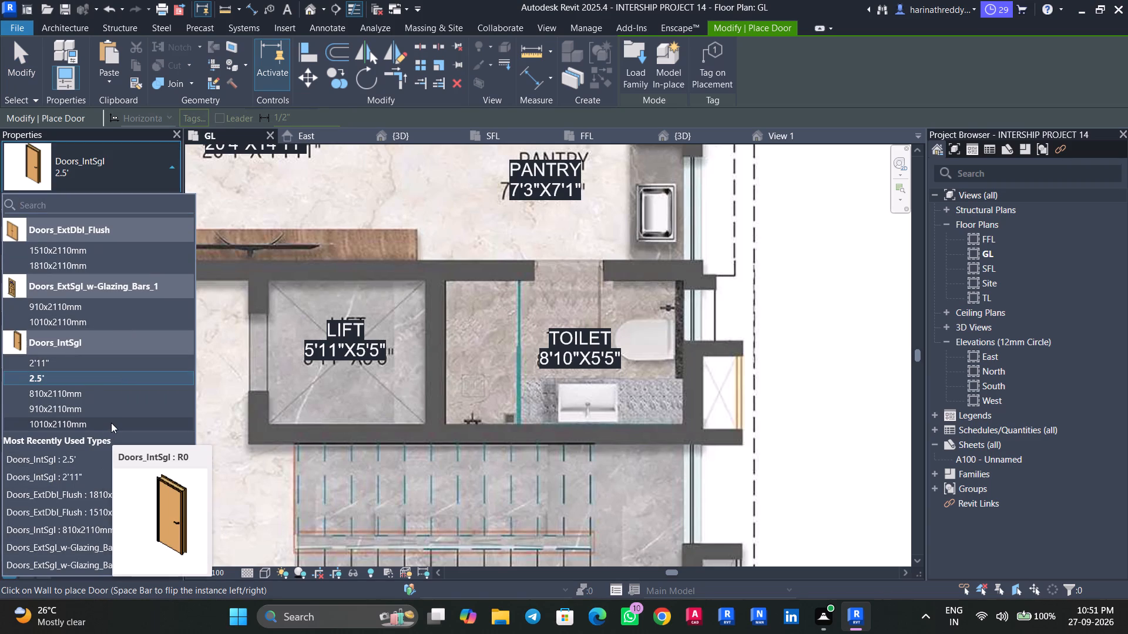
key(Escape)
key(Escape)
Draw a Curtain_Wall-Empty glass partition along the teal shower line across the 8'10"X5'5" TOILET, from wall to wall.
text(WA)
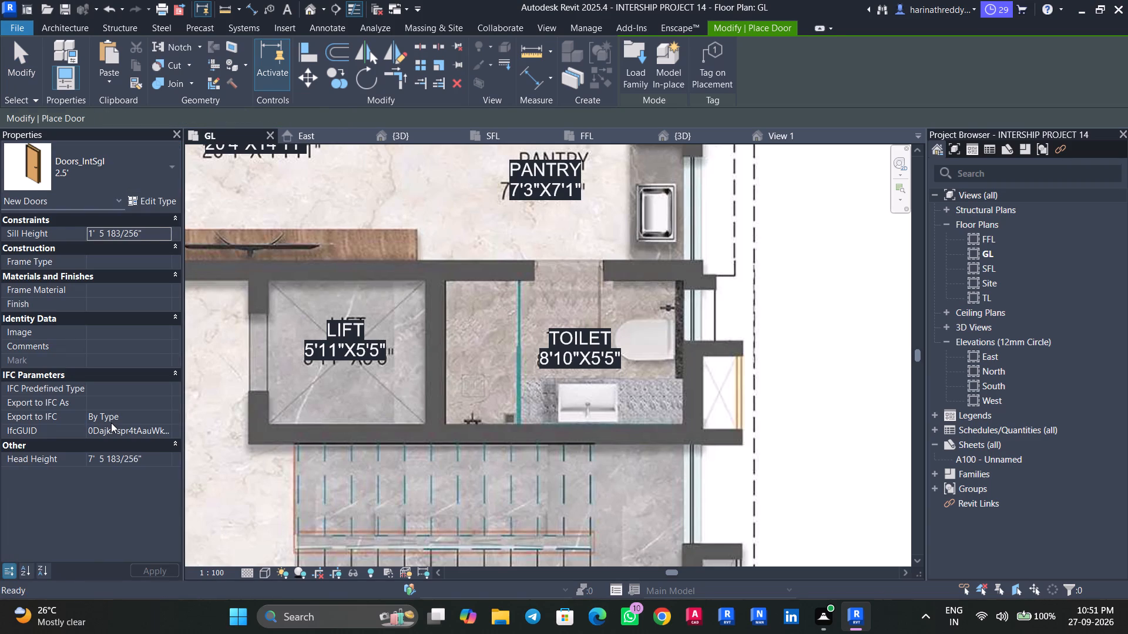
click(135, 176)
scroll(92, 436, down, 5)
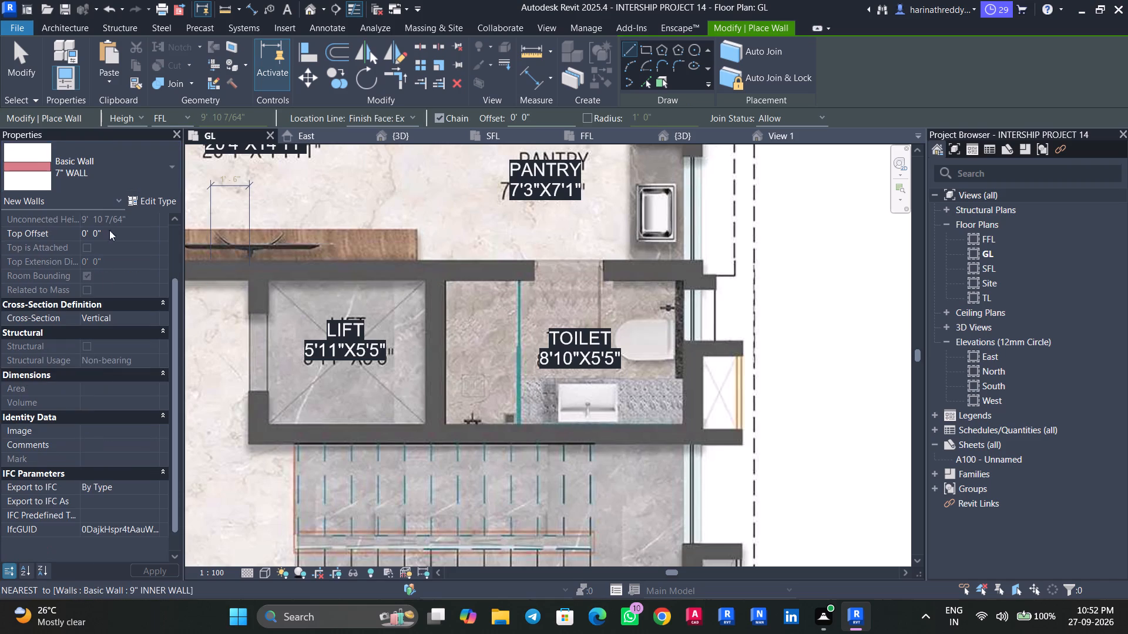
click(114, 170)
scroll(69, 419, down, 8)
click(98, 279)
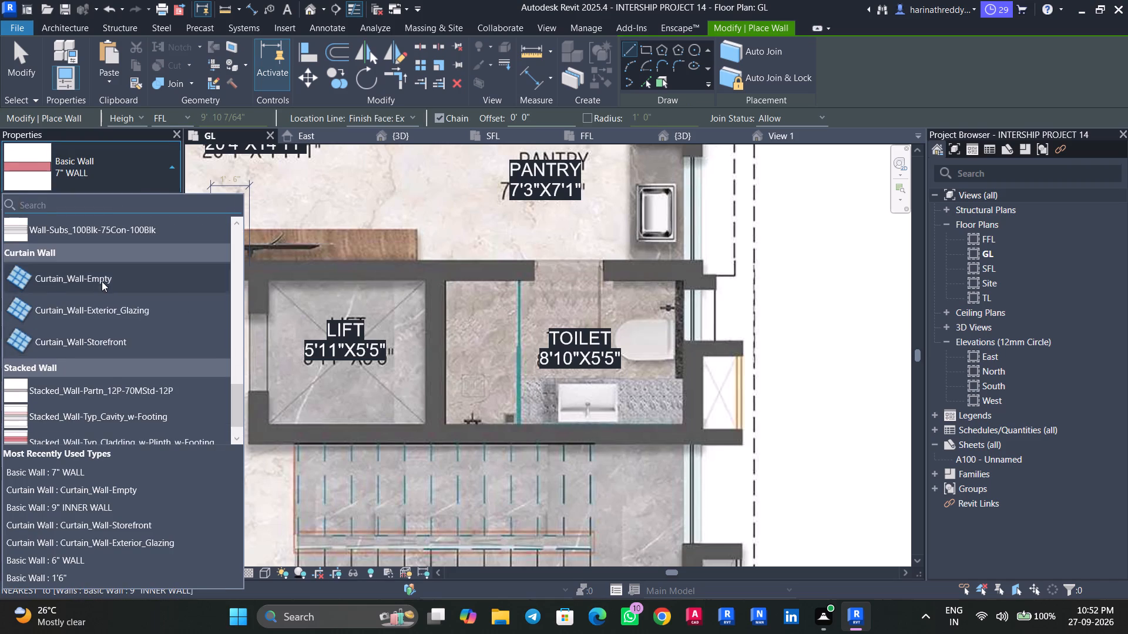
scroll(515, 288, up, 4)
click(521, 280)
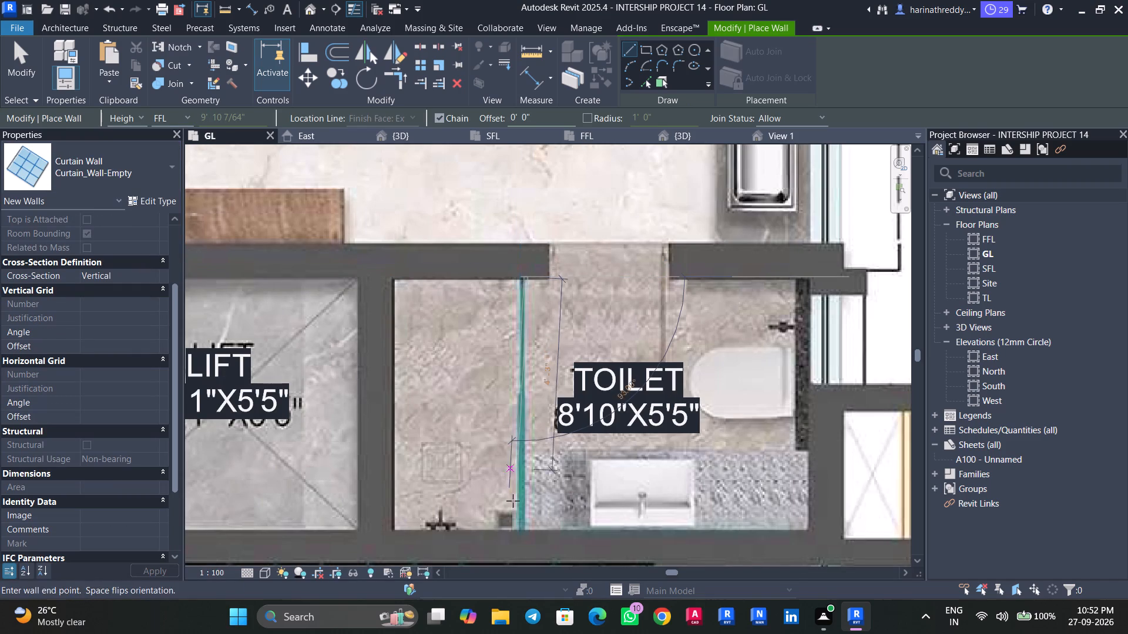
click(519, 534)
key(Escape)
key(Escape)
Set the base offset of the curtain wall in the 8'10"X5'5" TOILET to 450 mm.
scroll(484, 451, down, 6)
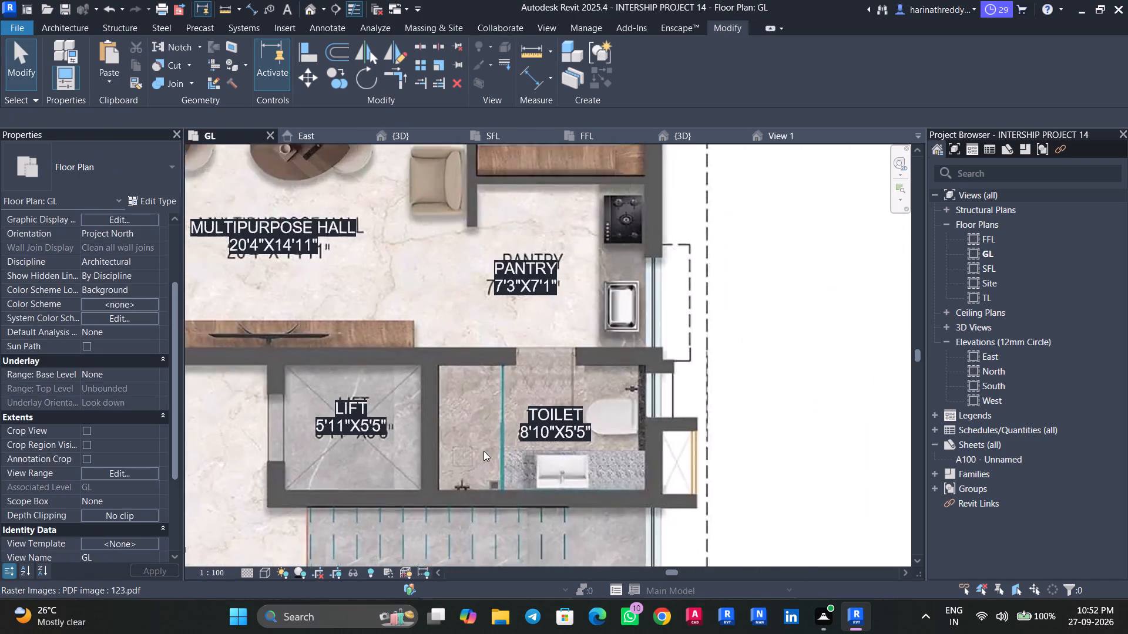
scroll(484, 451, down, 2)
key(Tab)
click(498, 439)
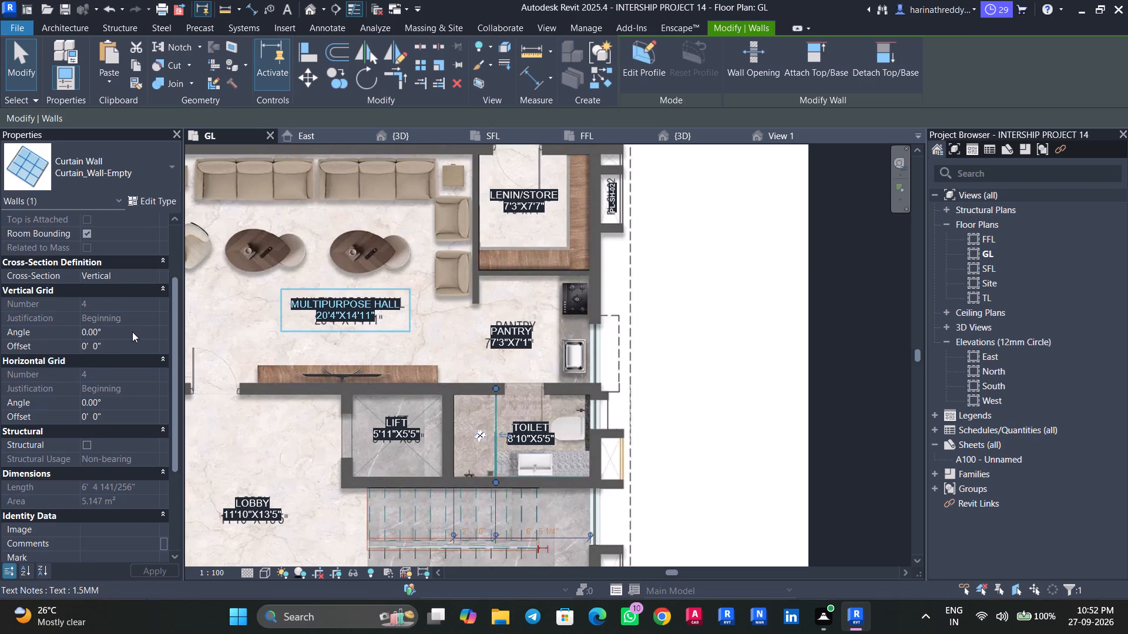
scroll(120, 231, up, 5)
click(126, 249)
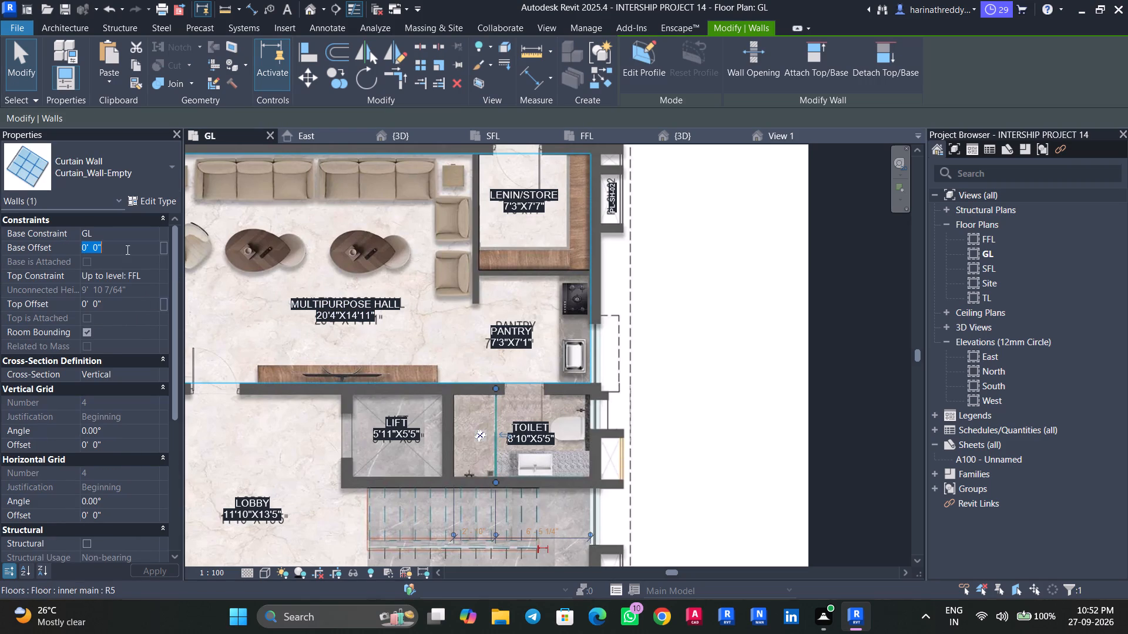
text(450MM)
key(Return)
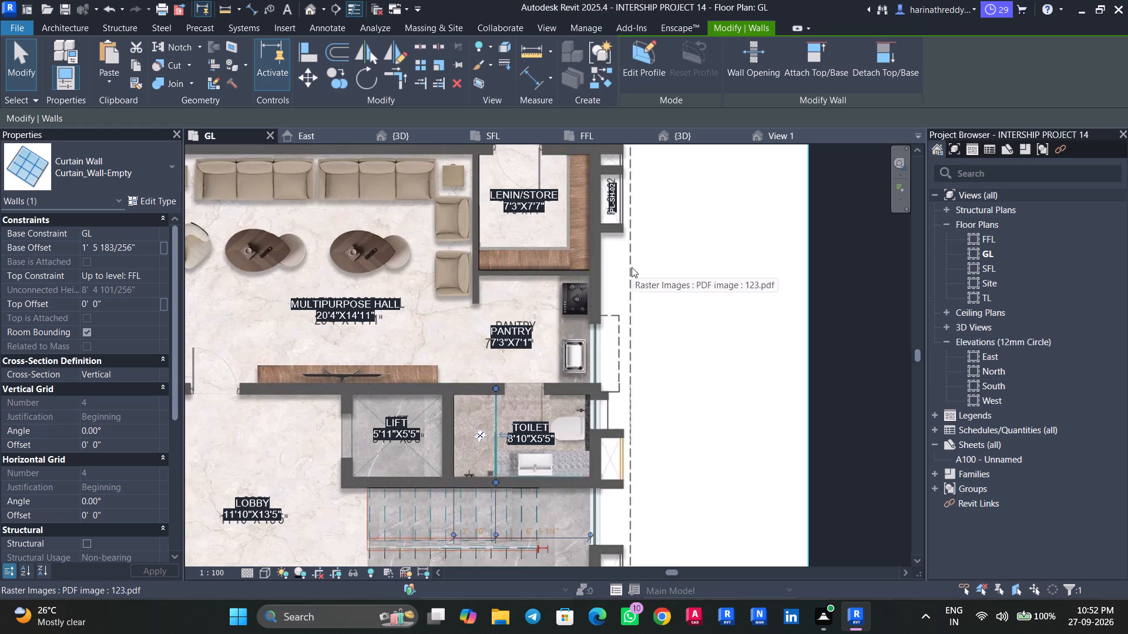
key(Escape)
key(Escape)
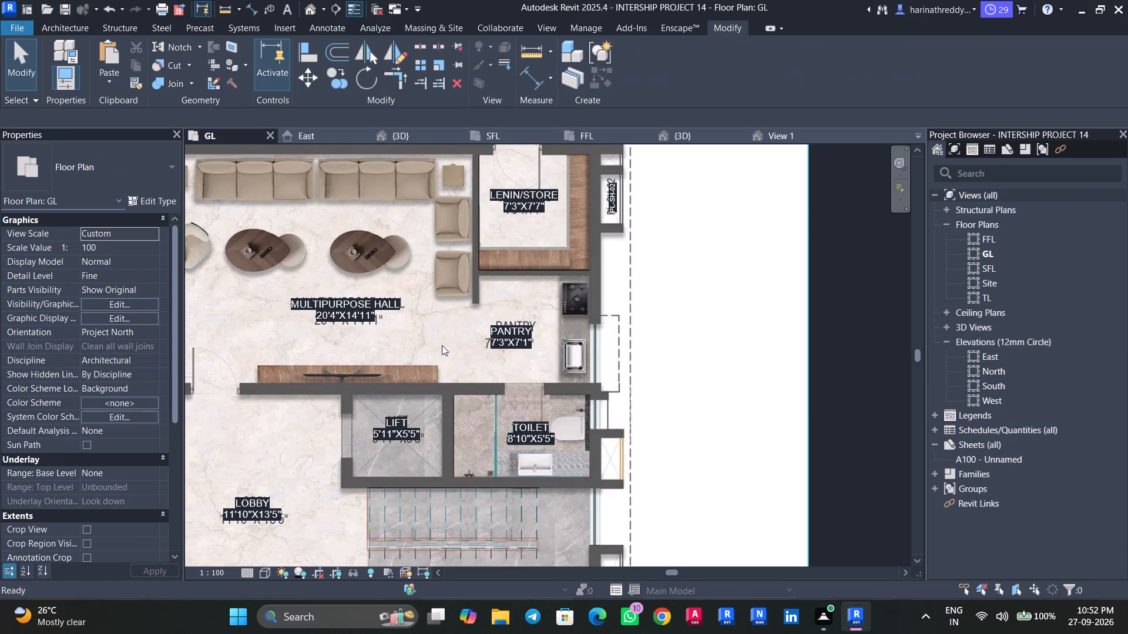
Draw a Curtain_Wall-Empty shower partition with a 450 mm base offset across the 7'3"X9'4" TOILET along the teal line.
scroll(448, 337, up, 1)
scroll(448, 337, down, 3)
middle_drag(449, 337, 570, 203)
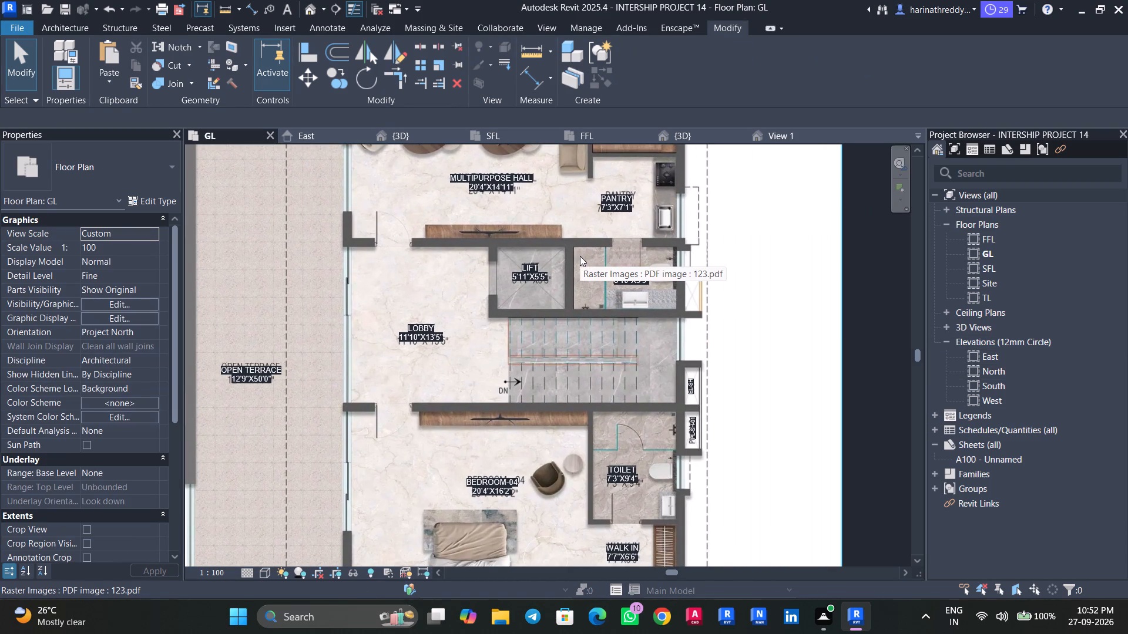
scroll(621, 350, down, 6)
middle_drag(619, 342, 603, 244)
scroll(535, 317, up, 6)
middle_drag(595, 275, 569, 357)
middle_drag(696, 340, 665, 392)
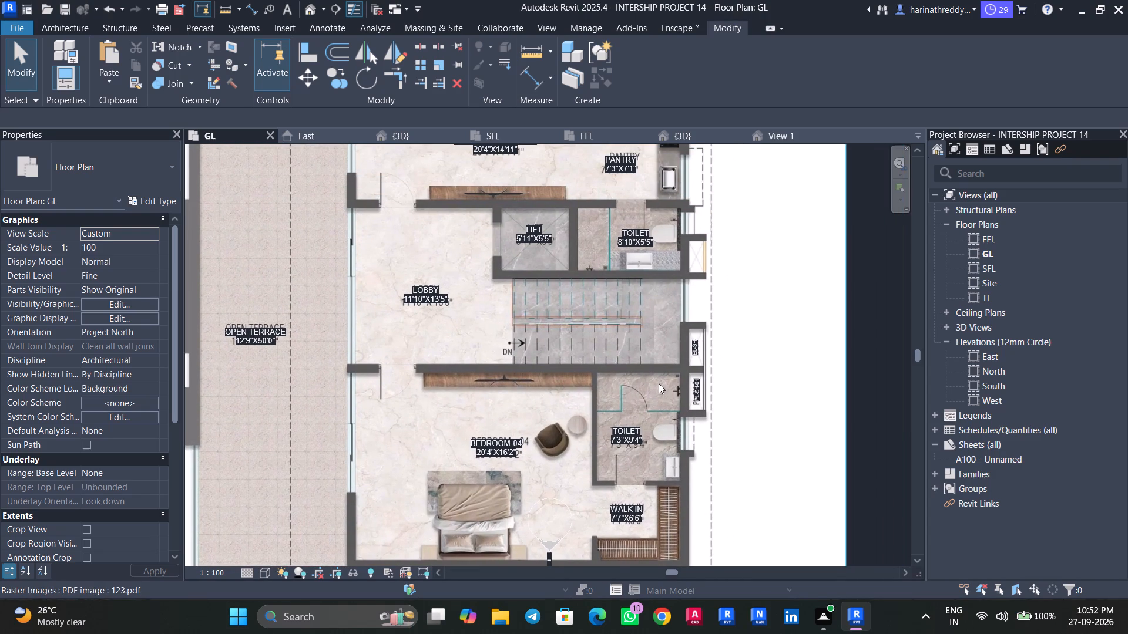
text(WA)
scroll(670, 410, up, 5)
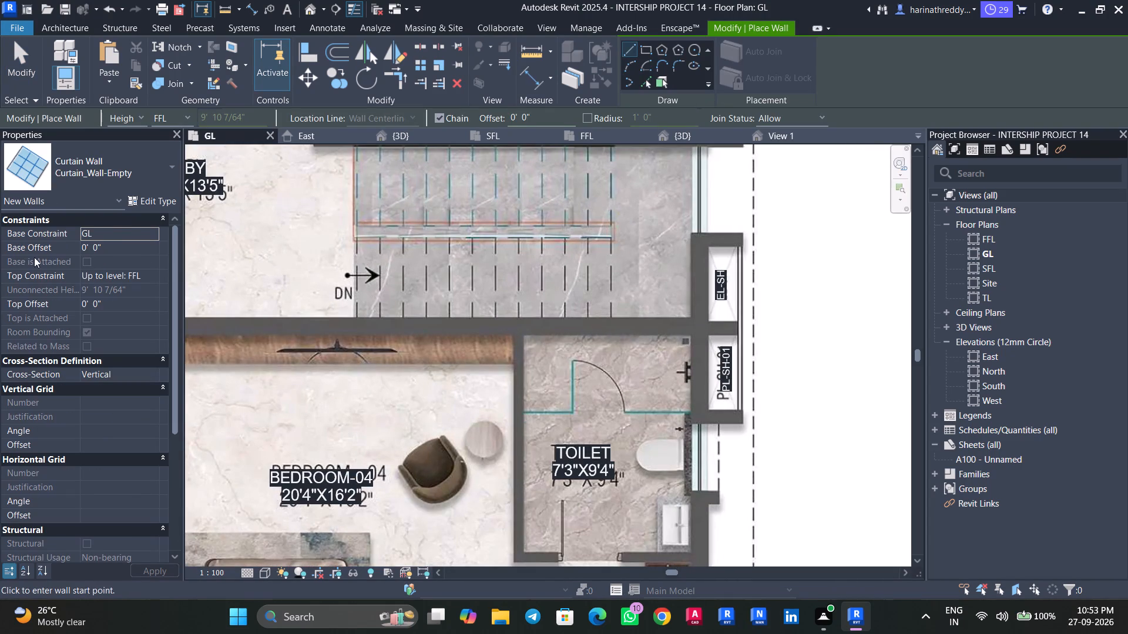
click(141, 252)
text(450MM)
key(Return)
scroll(597, 417, up, 4)
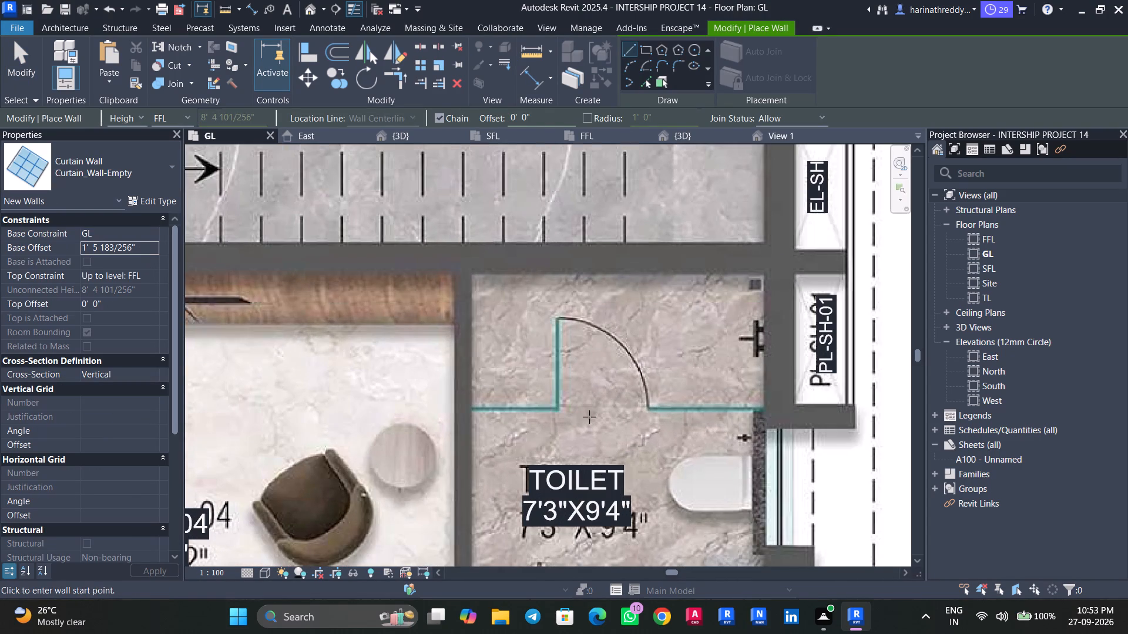
click(766, 407)
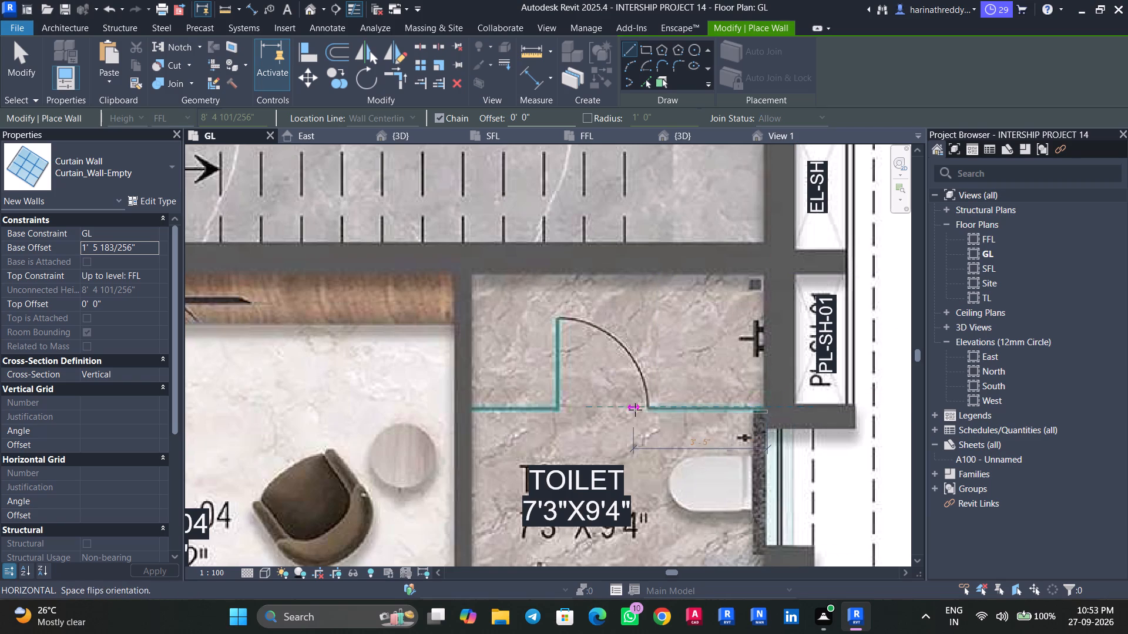
click(478, 409)
key(Escape)
key(Escape)
key(Escape)
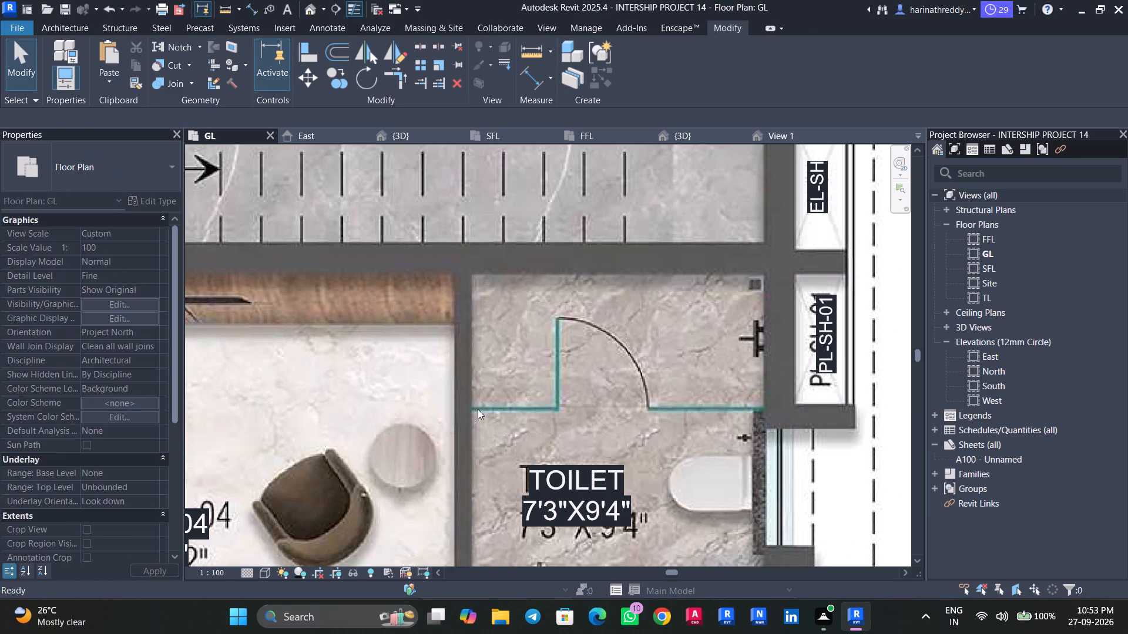
Examine the GL floor in plan and in 3D, checking the toilets' doors and shower partitions and the wall along the open terrace.
scroll(478, 409, down, 8)
middle_drag(470, 371, 642, 470)
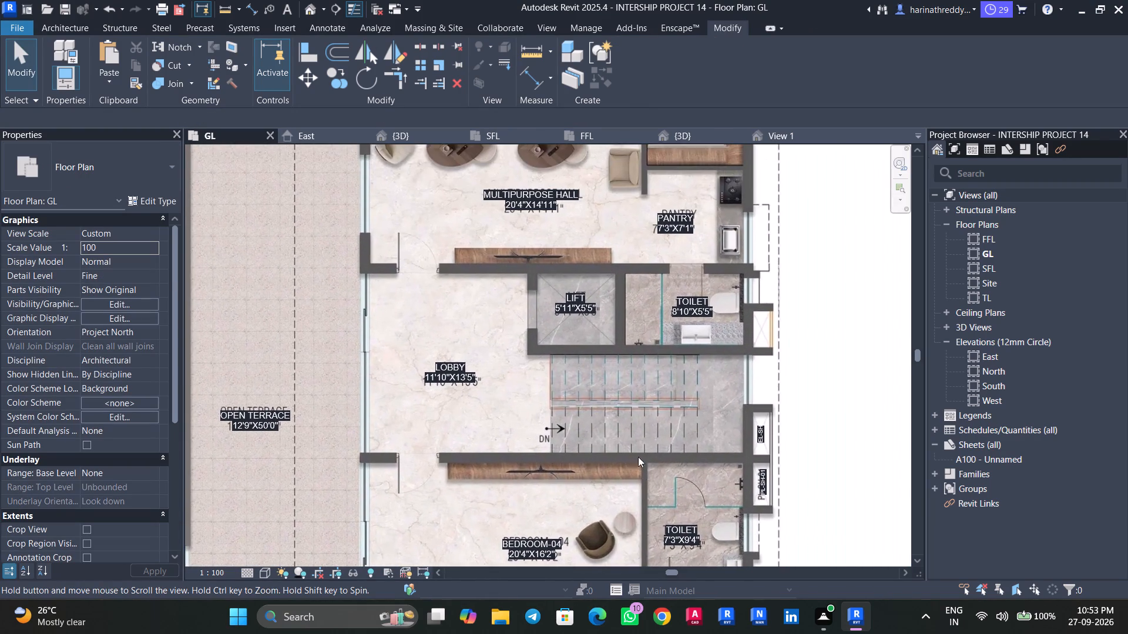
scroll(392, 388, down, 1)
scroll(392, 388, up, 1)
scroll(392, 388, down, 1)
middle_drag(392, 388, 473, 259)
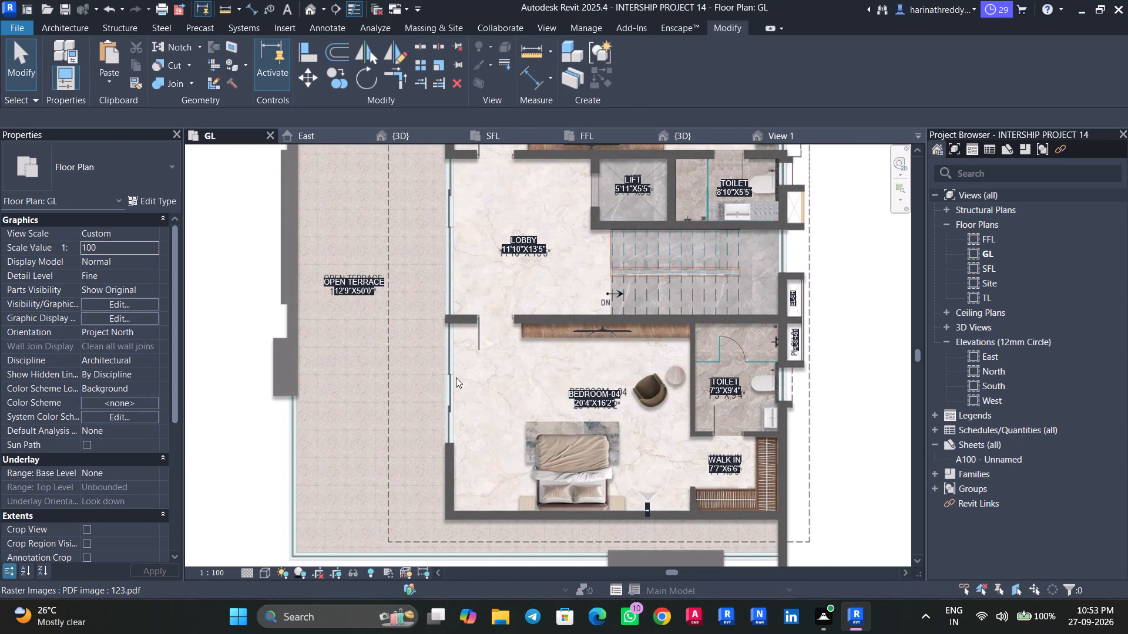
click(416, 132)
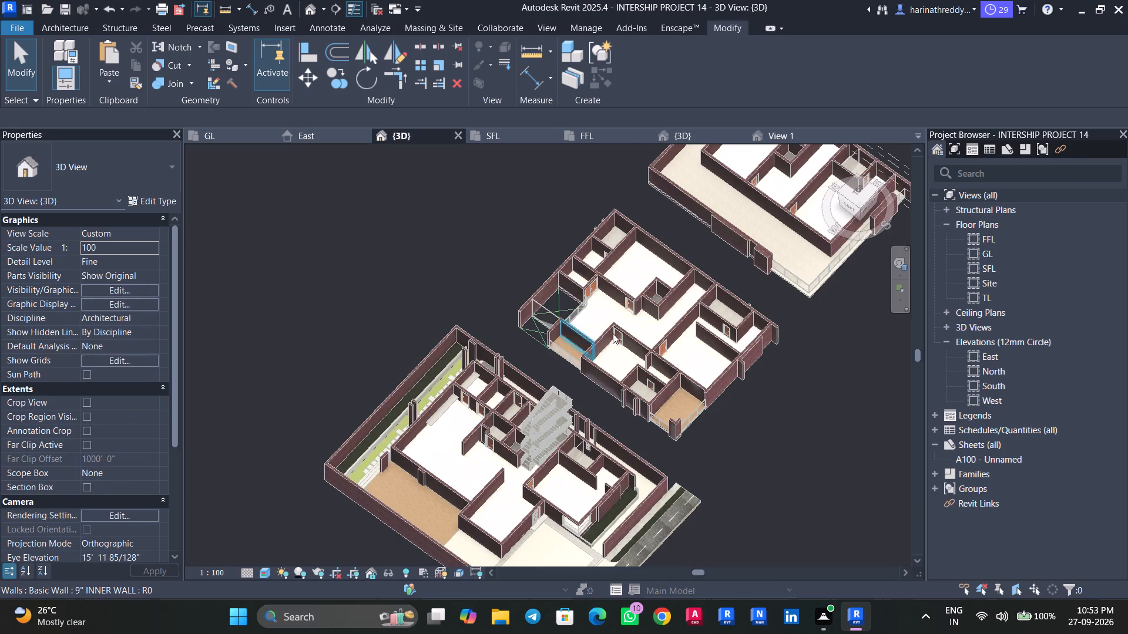
middle_drag(730, 418, 455, 470)
scroll(595, 210, up, 4)
middle_drag(499, 252, 457, 414)
scroll(463, 392, up, 1)
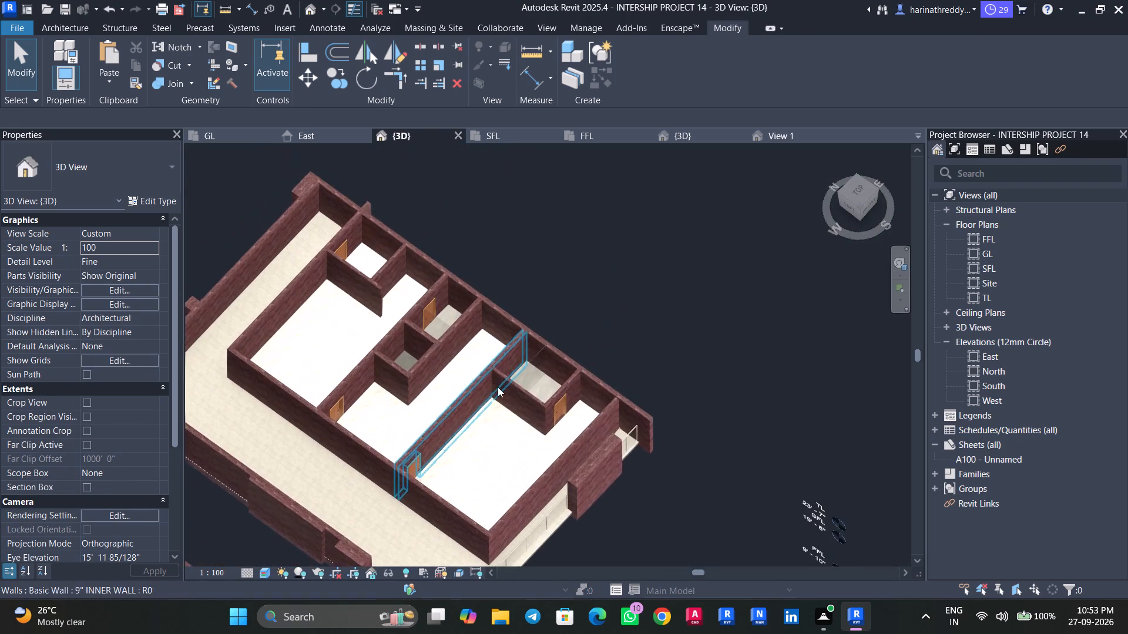
scroll(548, 373, up, 5)
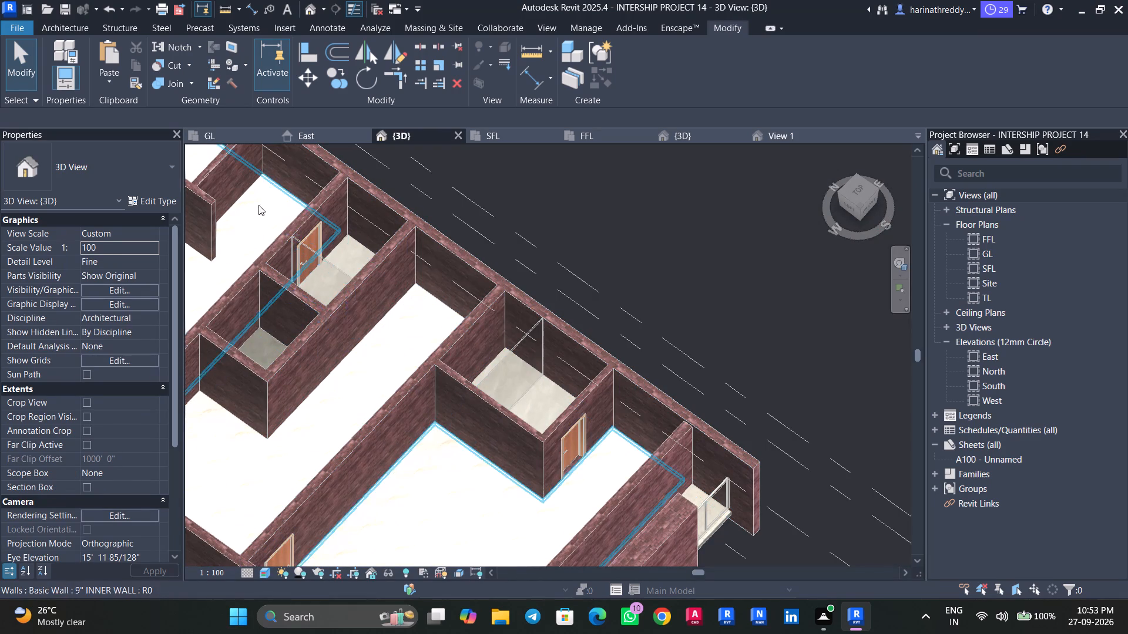
scroll(270, 211, down, 4)
middle_drag(294, 228, 478, 302)
scroll(467, 305, up, 5)
middle_drag(422, 290, 594, 278)
scroll(570, 275, down, 6)
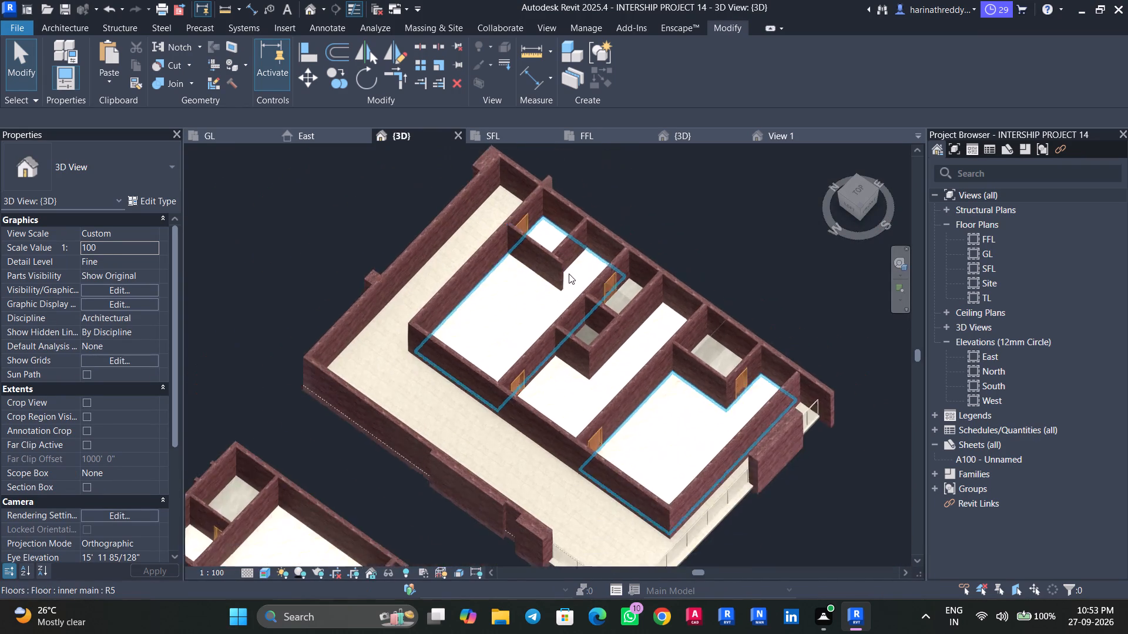
scroll(569, 274, down, 1)
middle_drag(558, 276, 456, 211)
scroll(445, 435, up, 11)
scroll(502, 385, down, 6)
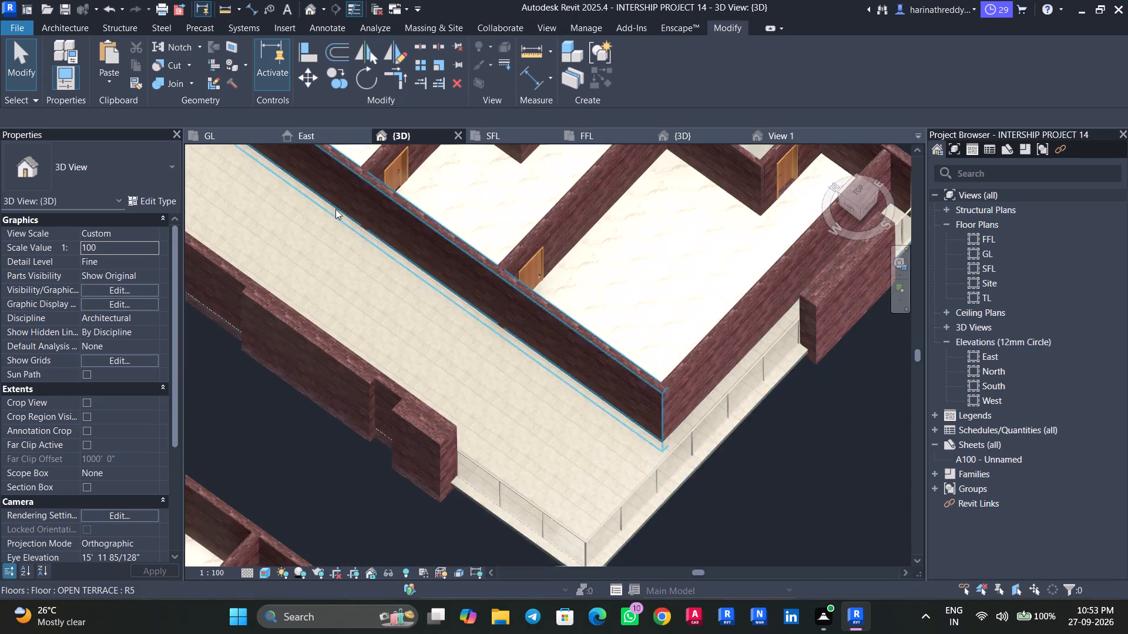
Measure the width of the window opening in BEDROOM-04's wall facing the OPEN TERRACE.
click(219, 136)
scroll(404, 257, down, 4)
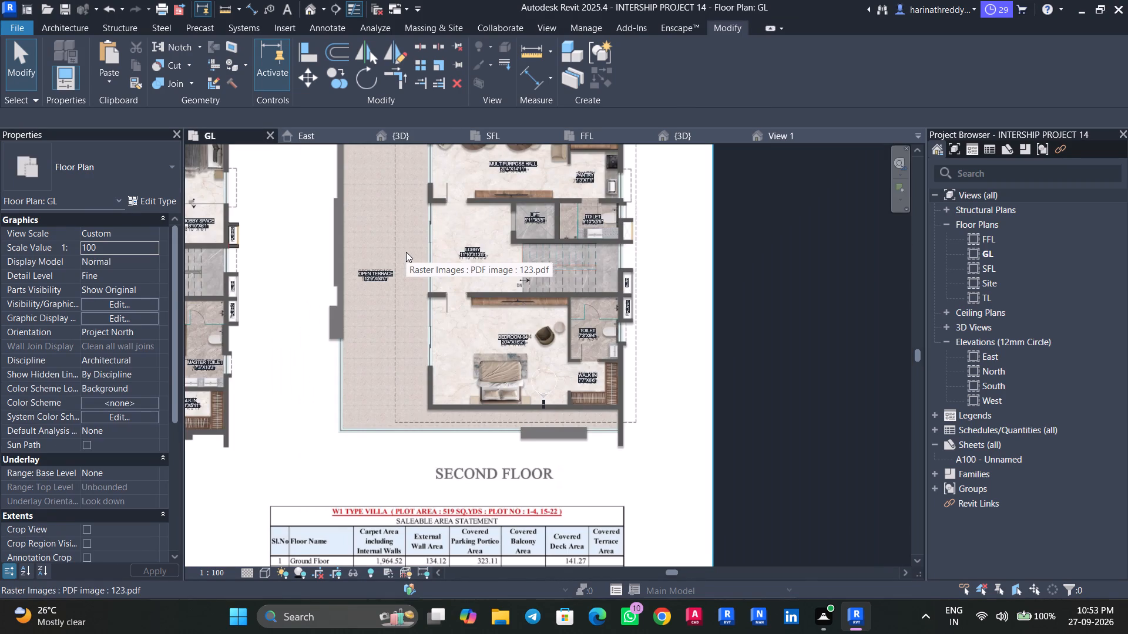
click(307, 376)
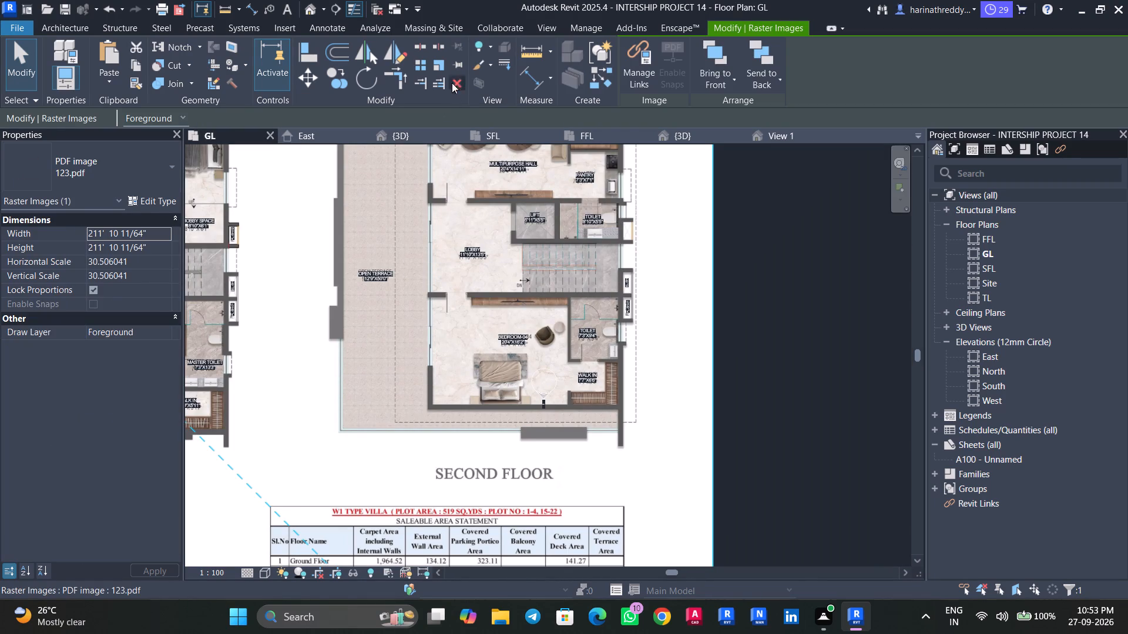
click(440, 63)
scroll(428, 362, up, 9)
click(428, 377)
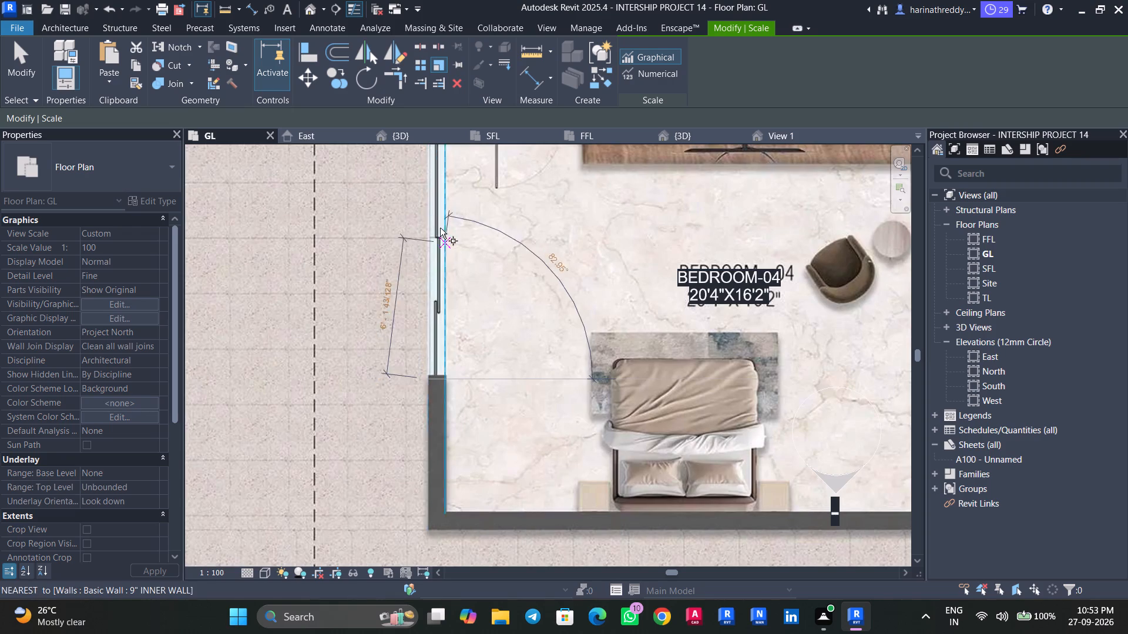
middle_drag(438, 223, 437, 372)
scroll(437, 372, up, 1)
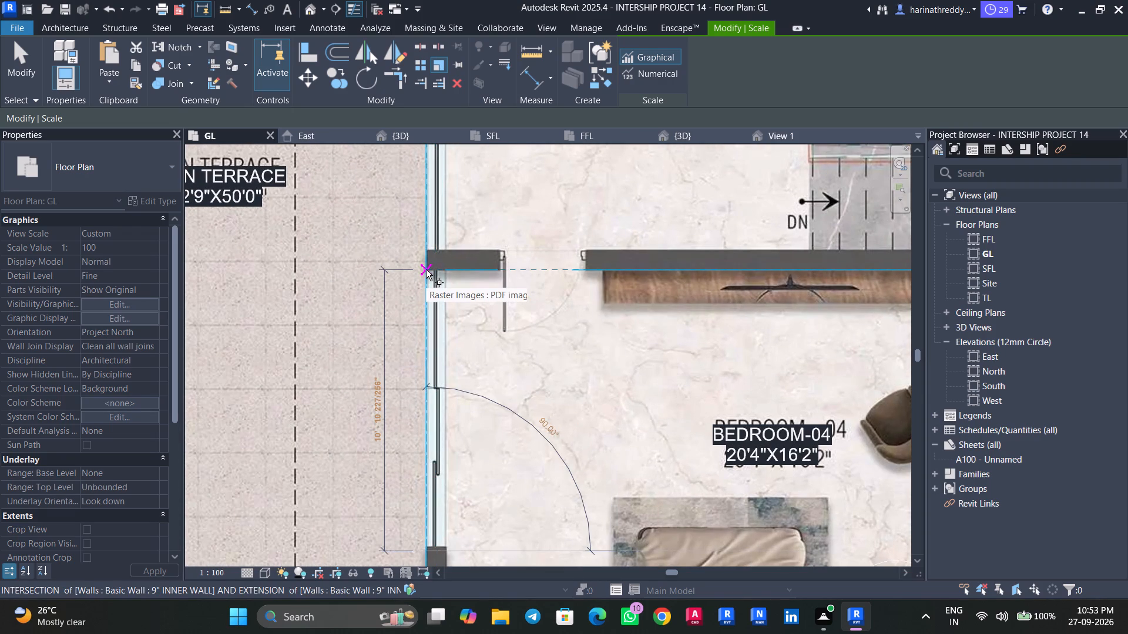
key(Escape)
key(Escape)
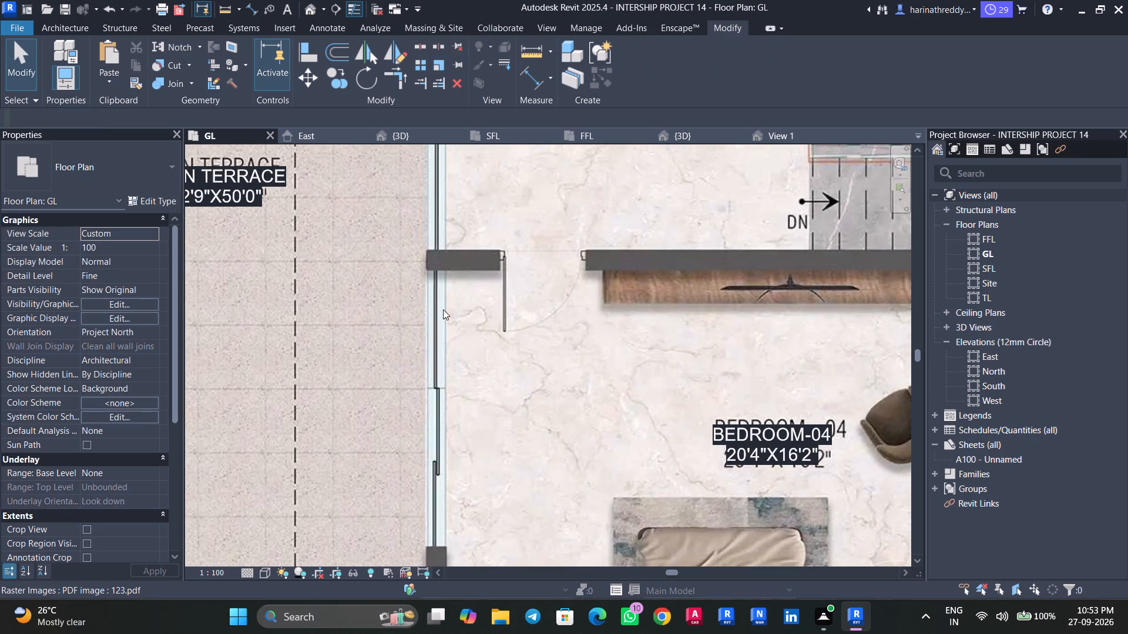
Duplicate the 2100W x 1200H type of Parametric_Operable_Sliding_Window_6387 as 10'10" and set its width to 10'10".
key(w)
key(n)
click(173, 163)
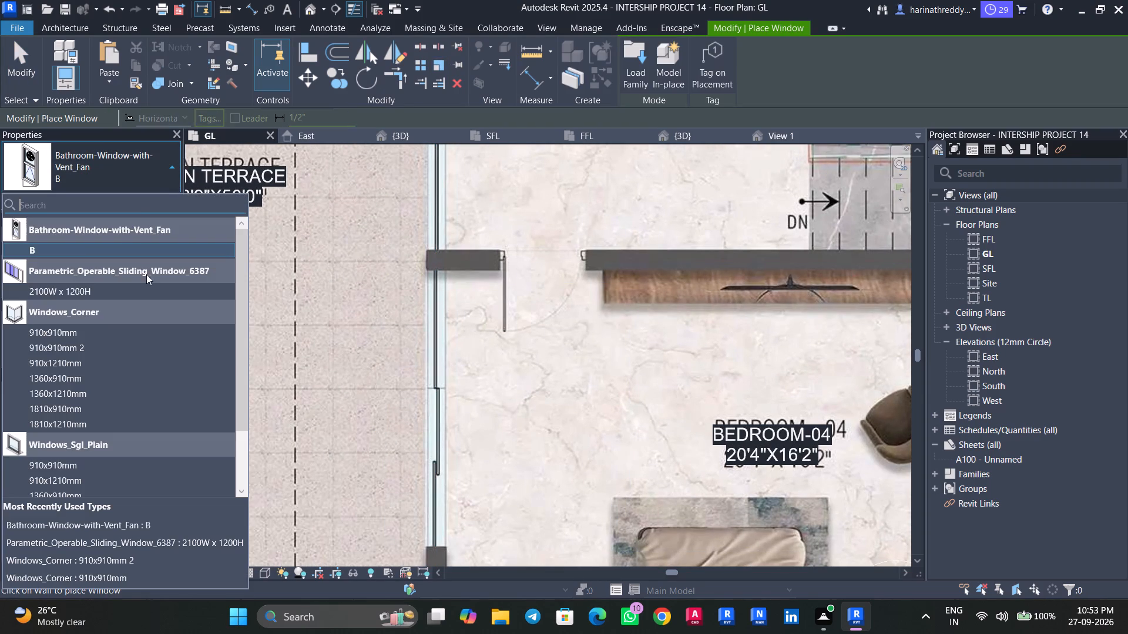
click(146, 289)
click(152, 198)
click(993, 97)
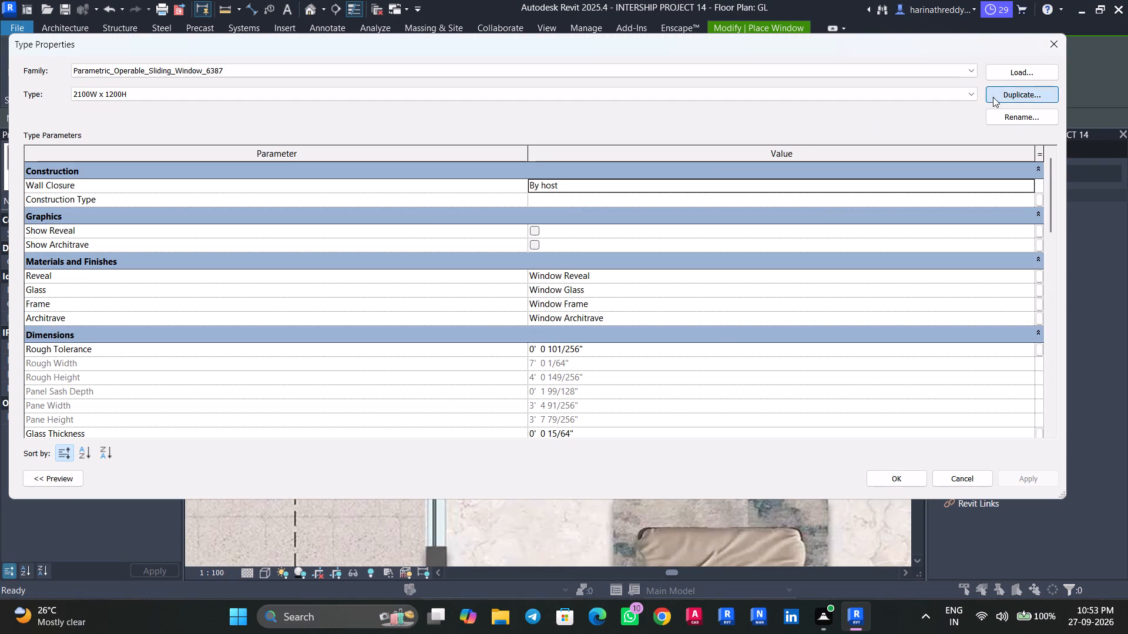
text(10'10")
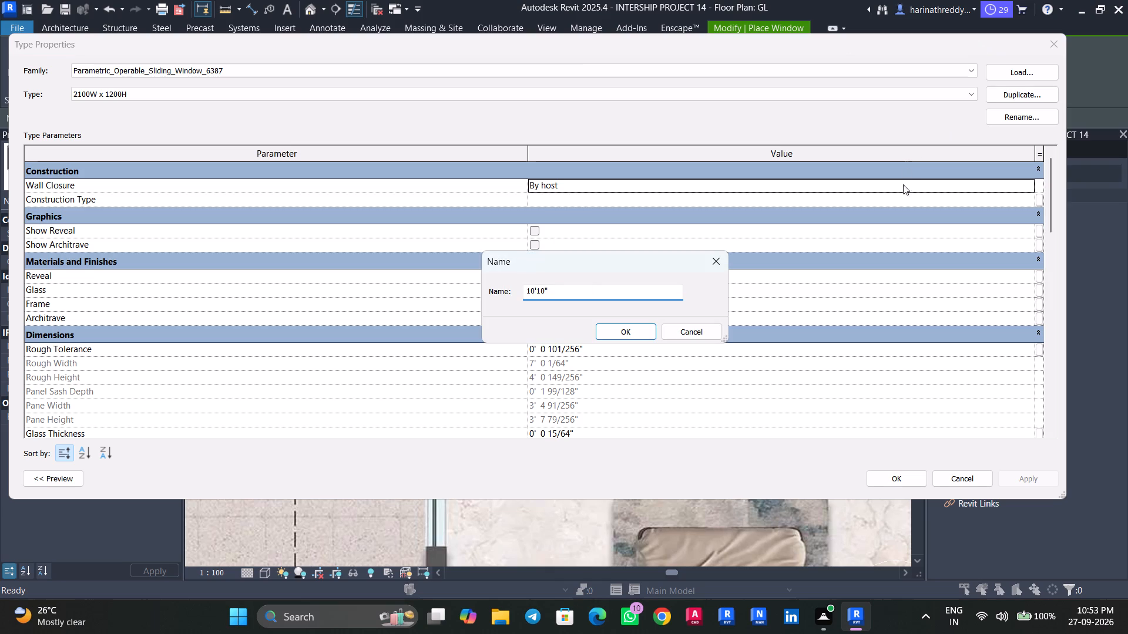
click(632, 328)
scroll(627, 345, down, 3)
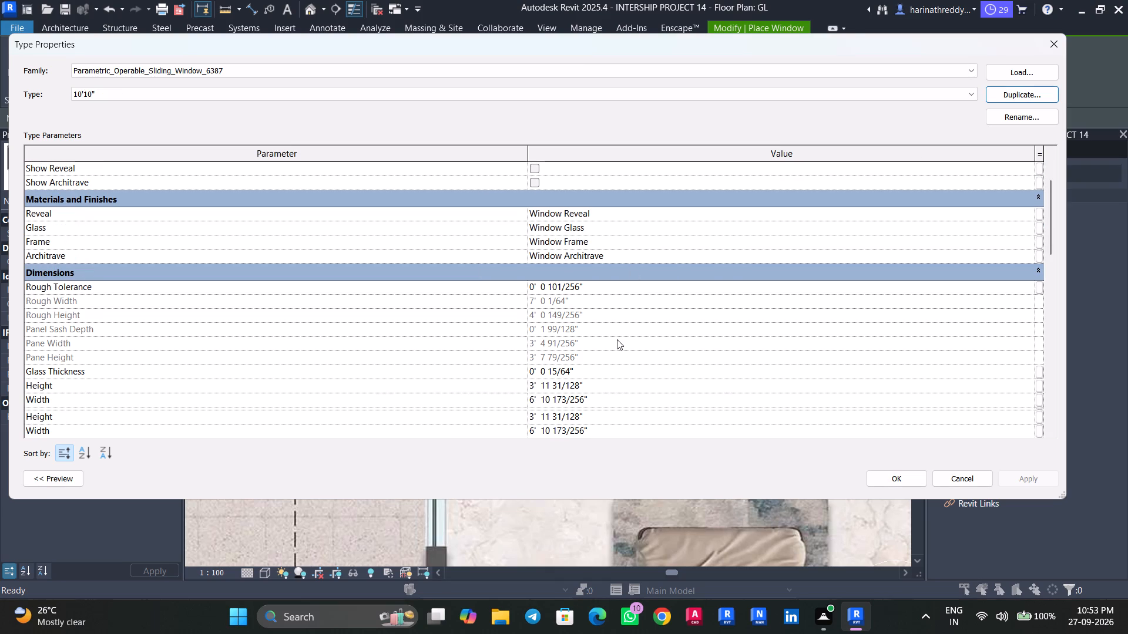
click(610, 366)
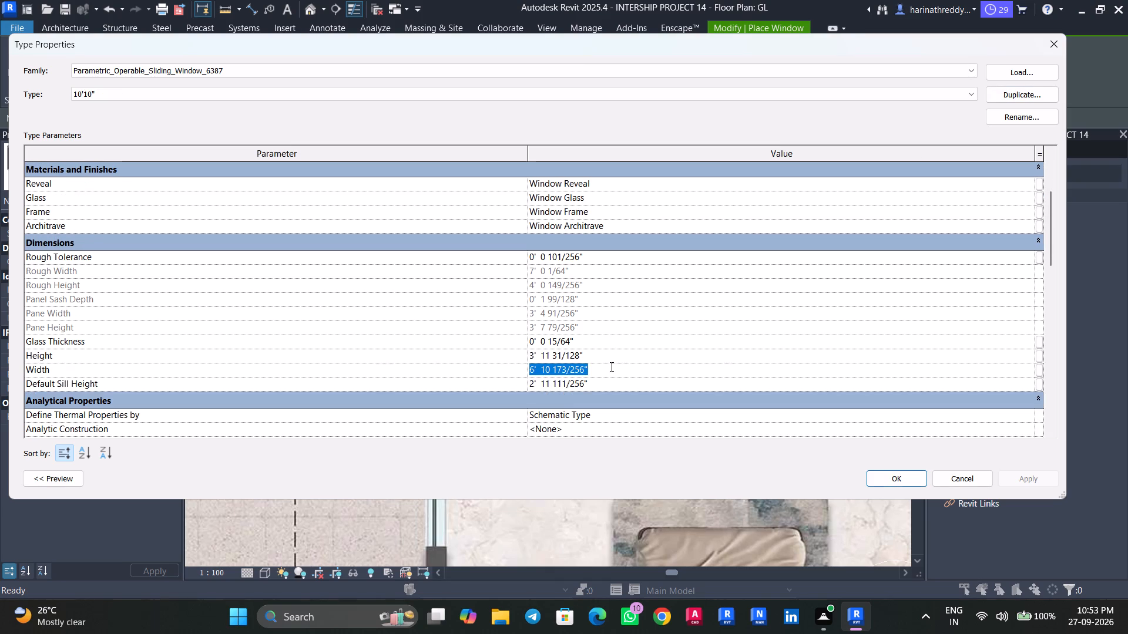
text(10)
text('10")
key(Return)
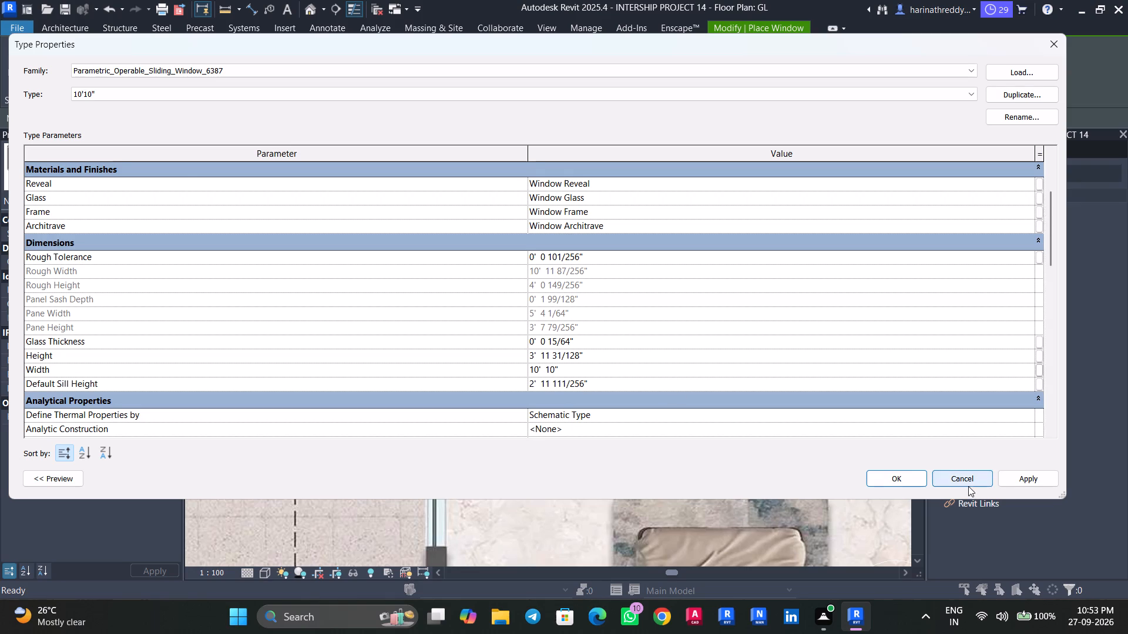
click(1012, 470)
click(909, 472)
Place the 10'10" sliding window in the opening of BEDROOM-04's wall facing the OPEN TERRACE.
middle_drag(442, 405, 500, 313)
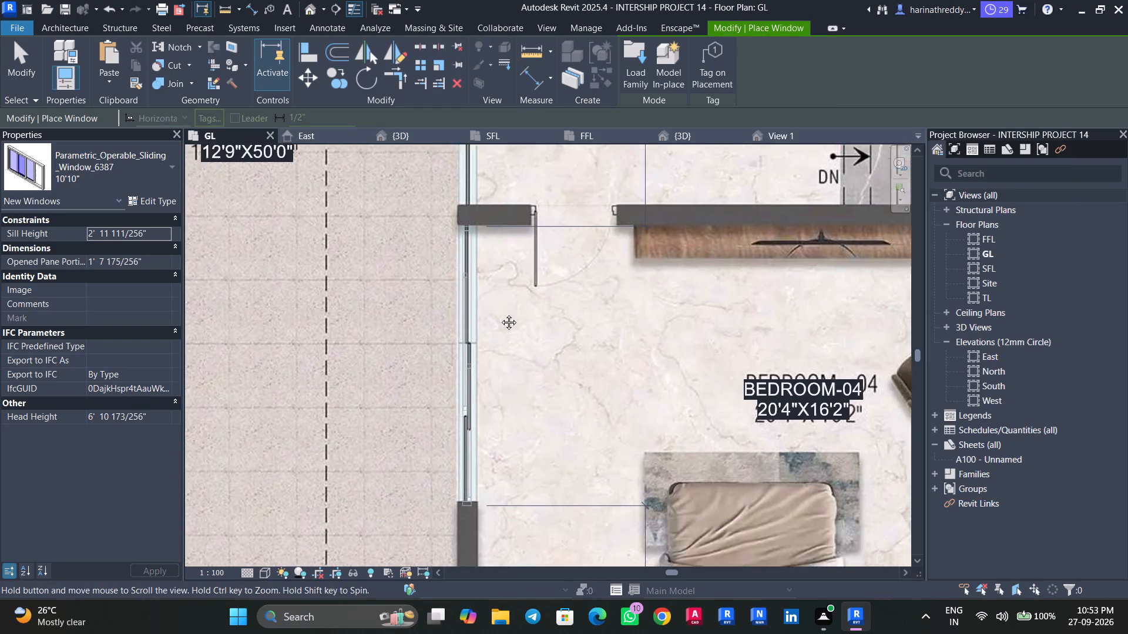
middle_drag(500, 313, 510, 297)
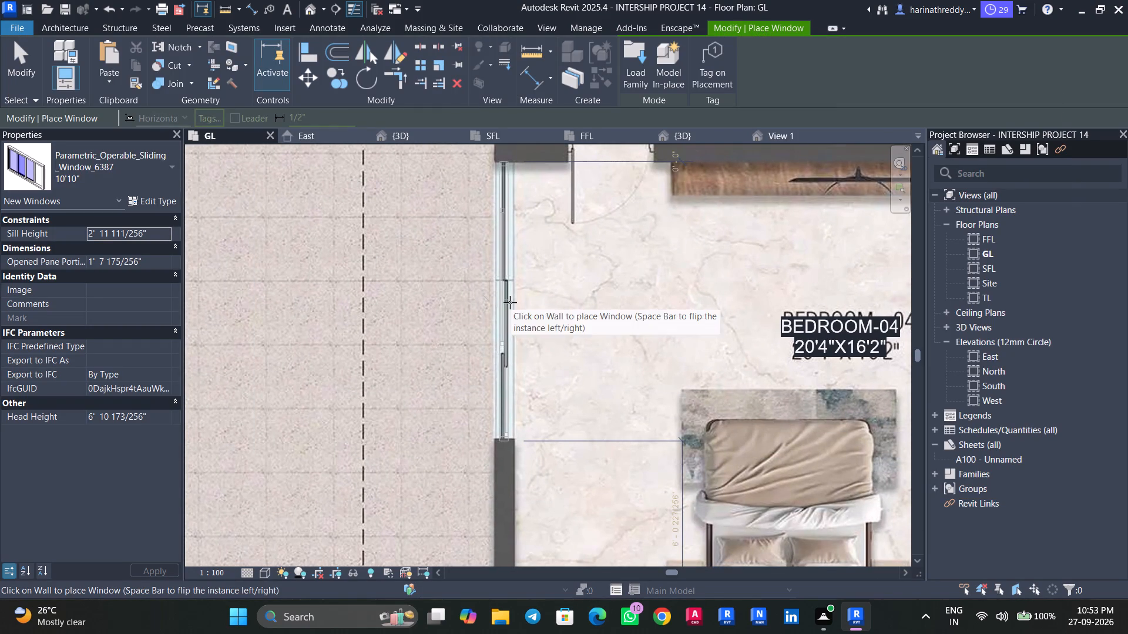
click(510, 302)
scroll(510, 302, down, 5)
middle_drag(528, 282, 543, 426)
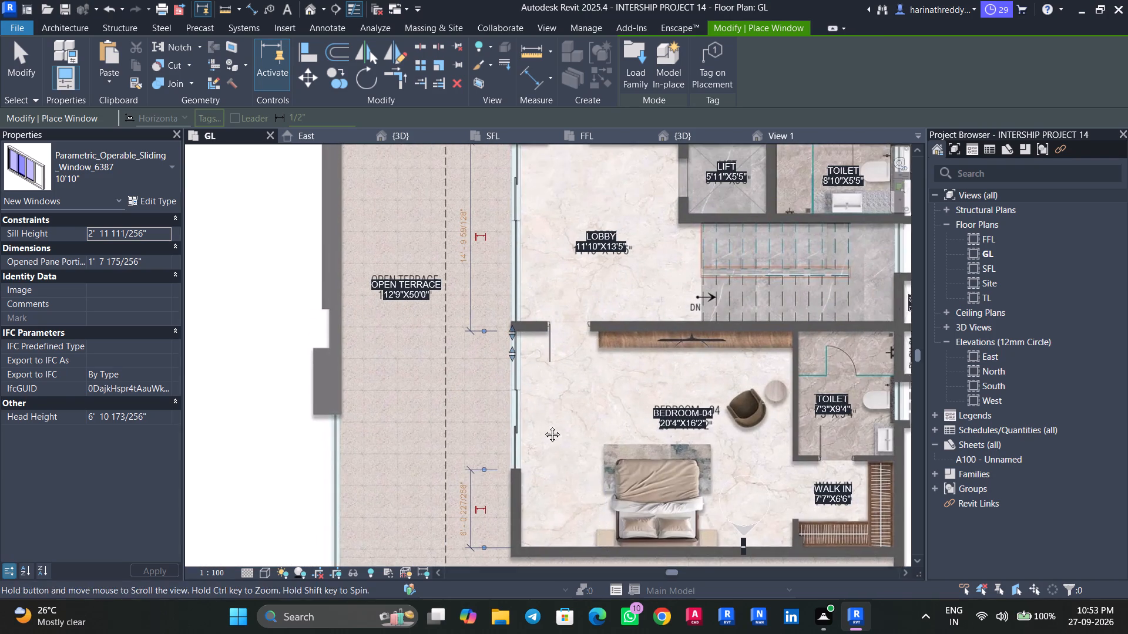
middle_drag(543, 426, 546, 431)
key(Escape)
key(Escape)
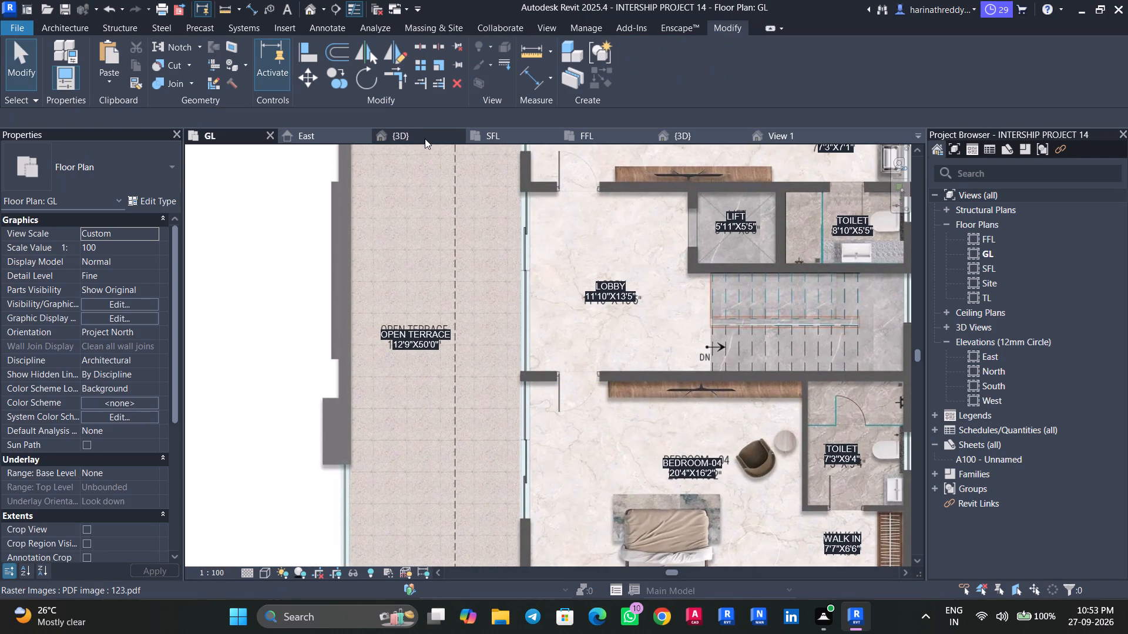
Examine the BEDROOM-04 sliding window in 3D and review the dimensions in its type properties.
click(425, 133)
scroll(686, 326, down, 3)
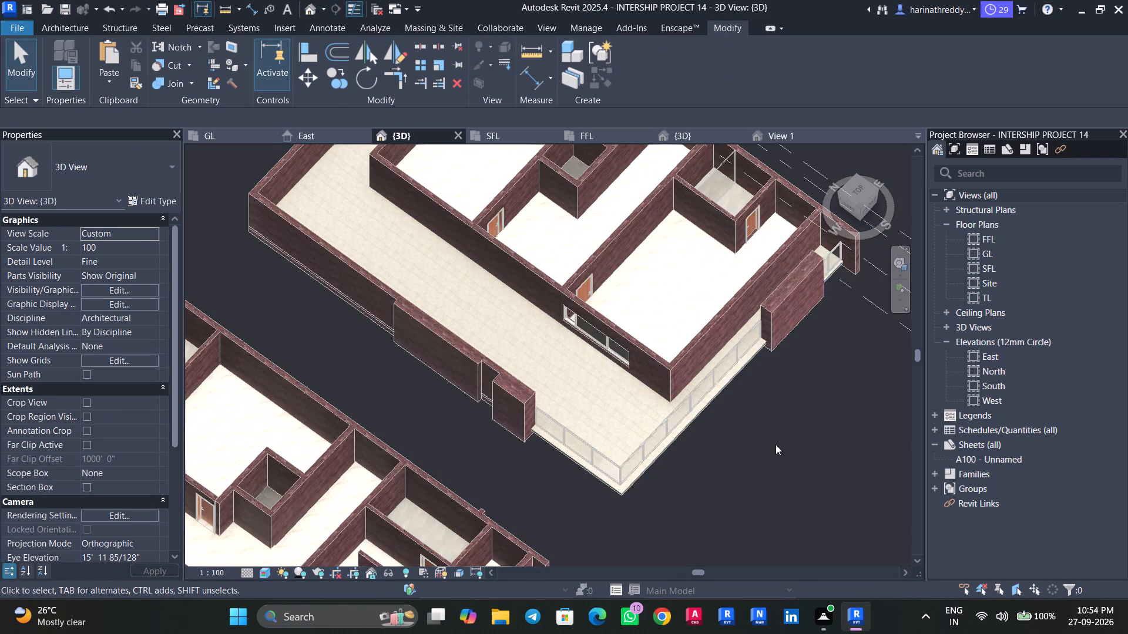
shift+middle_drag(761, 444, 810, 339)
scroll(385, 406, up, 7)
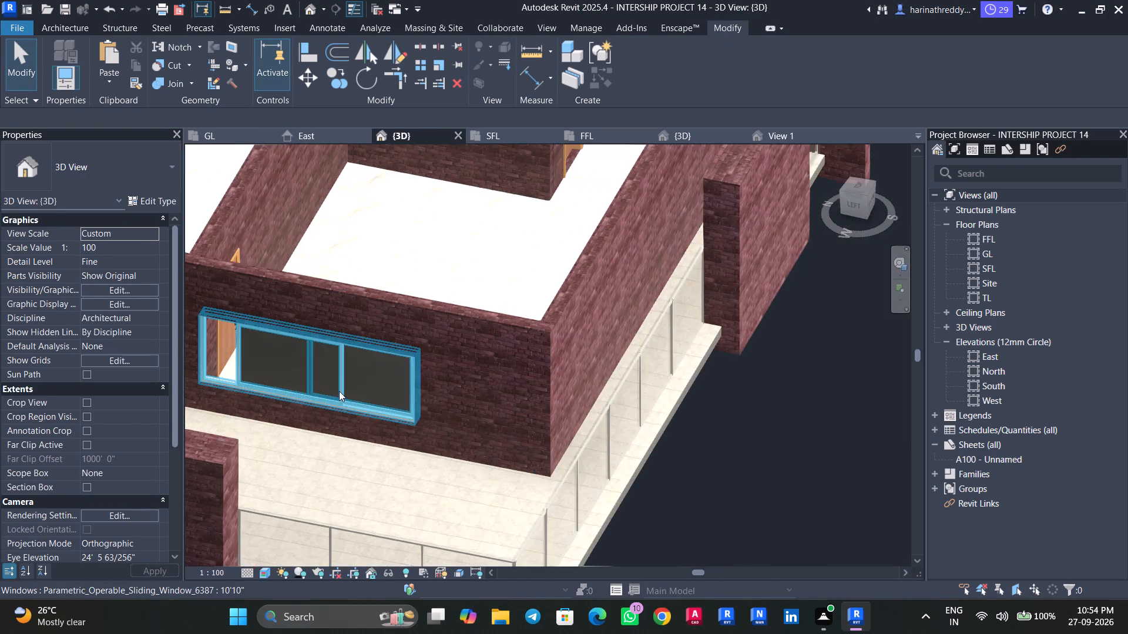
middle_drag(344, 392, 586, 394)
click(507, 378)
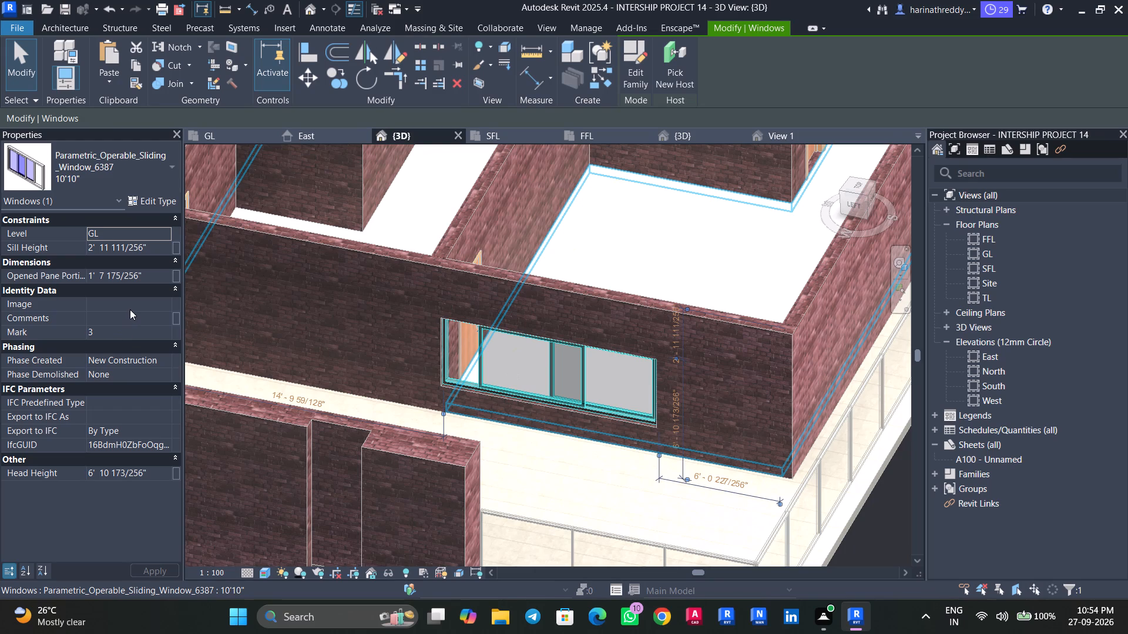
click(165, 200)
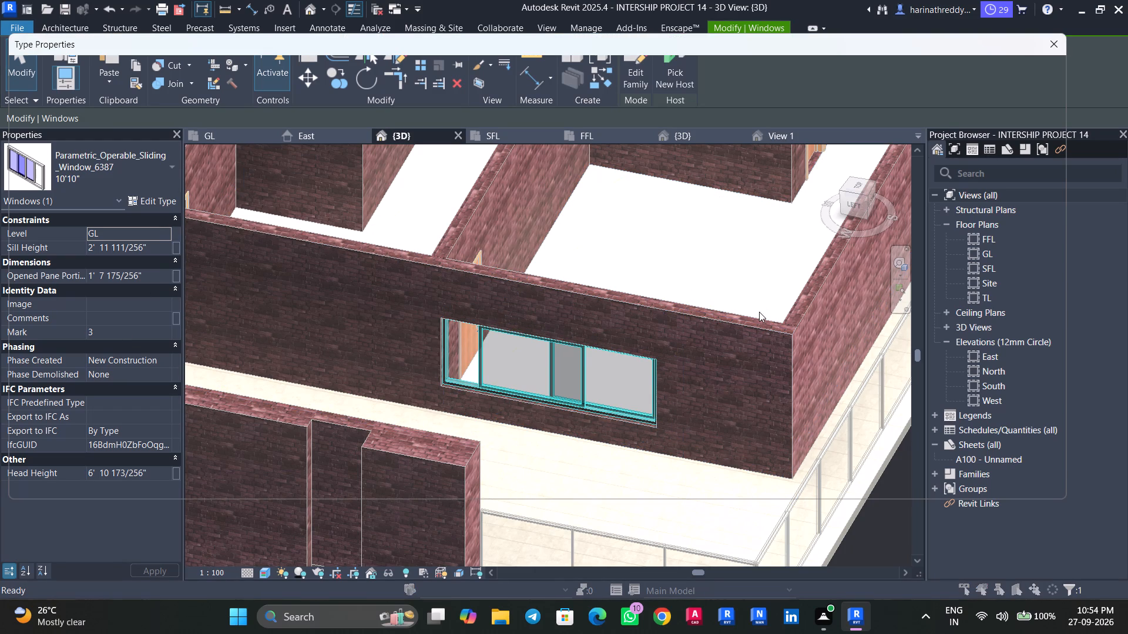
scroll(759, 312, down, 4)
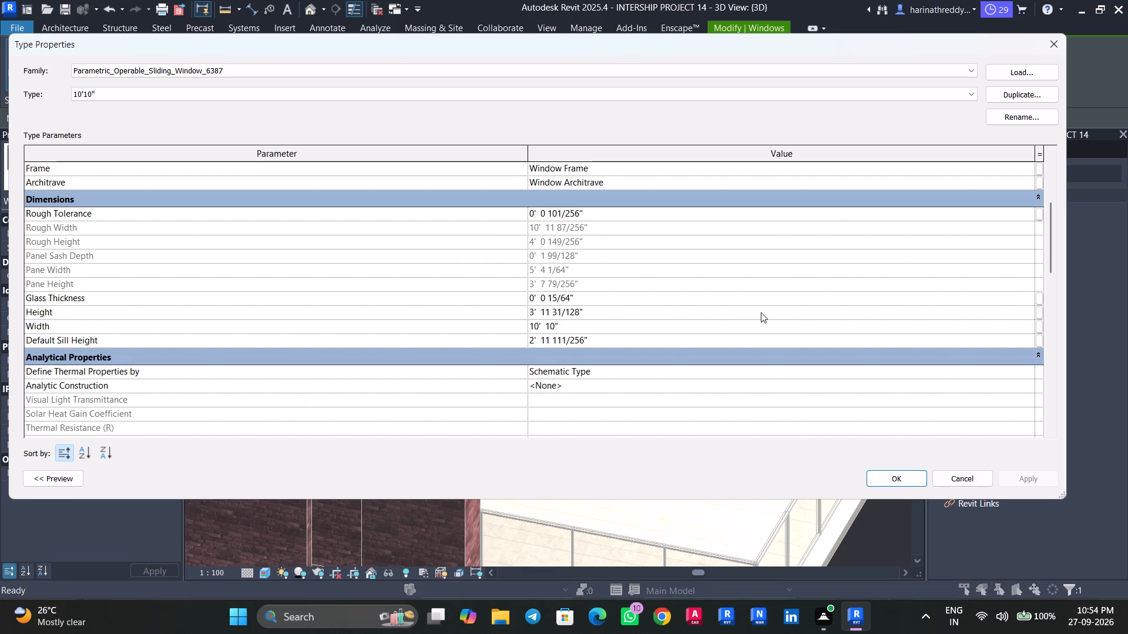
scroll(761, 312, up, 5)
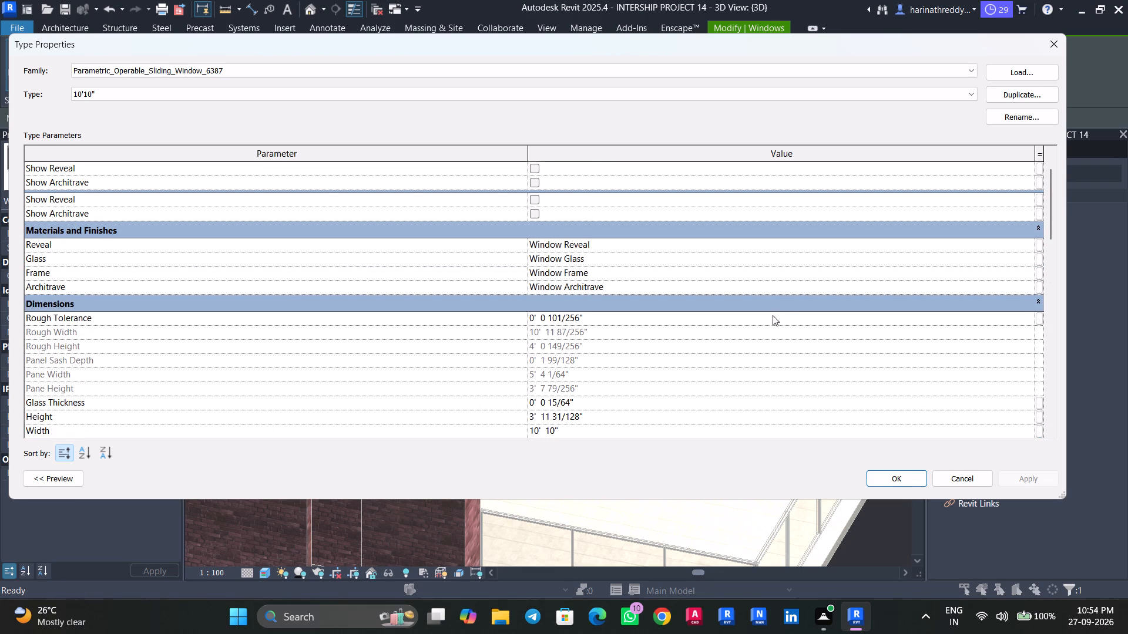
click(1040, 44)
click(1044, 43)
key(Escape)
key(Escape)
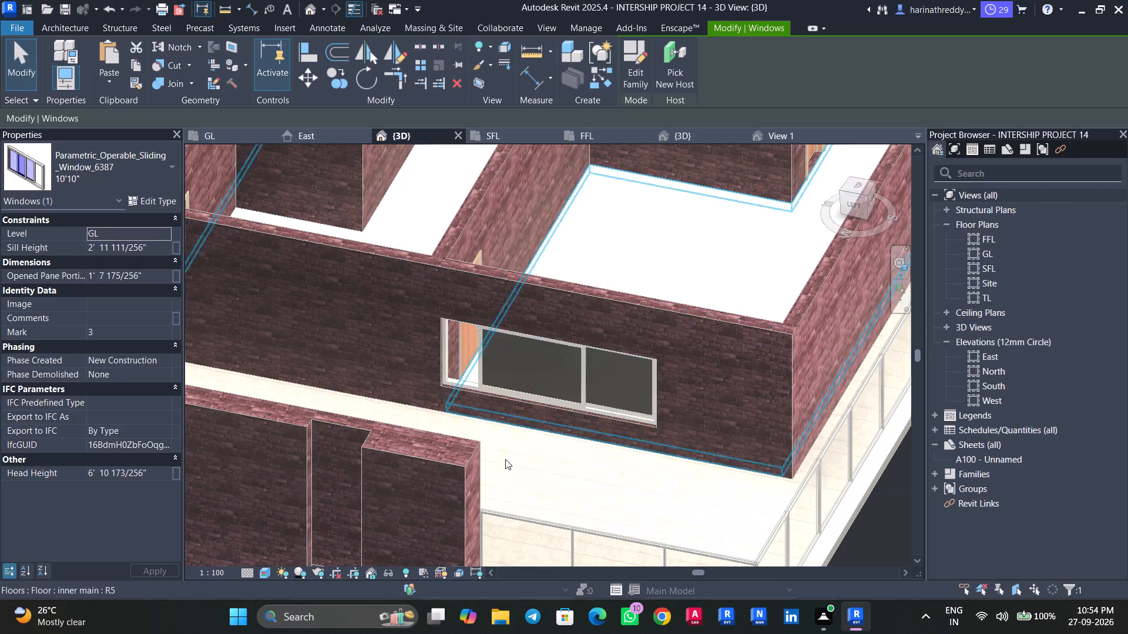
Recheck the 10'10" window's type properties and inspect the terrace-facing wall around it in 3D.
scroll(505, 458, up, 4)
click(603, 310)
click(155, 201)
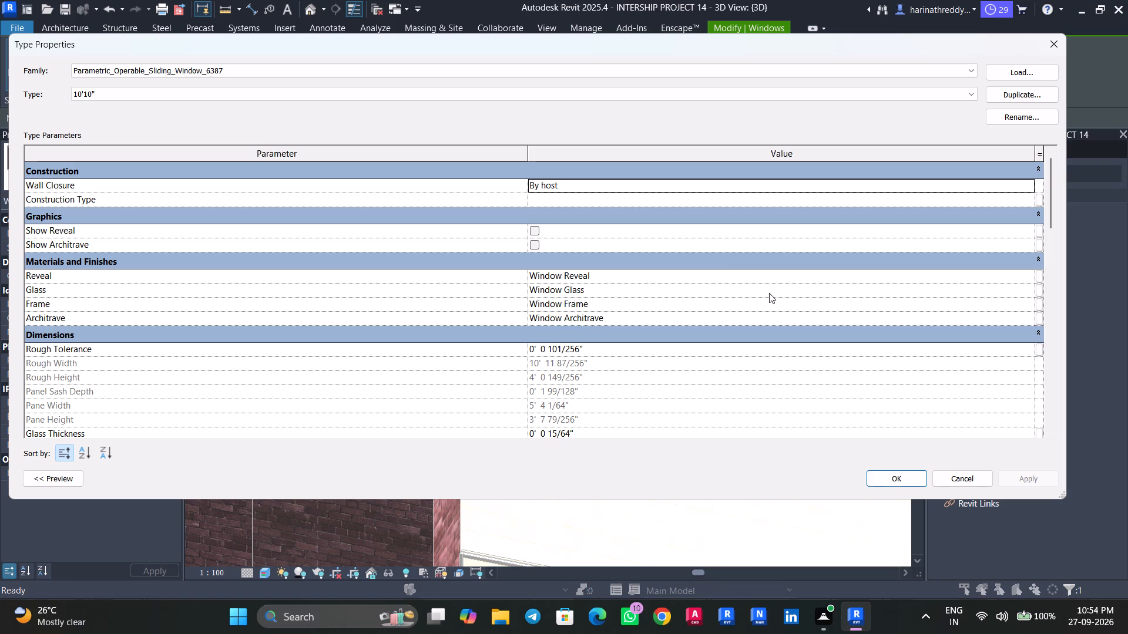
key(Escape)
key(Escape)
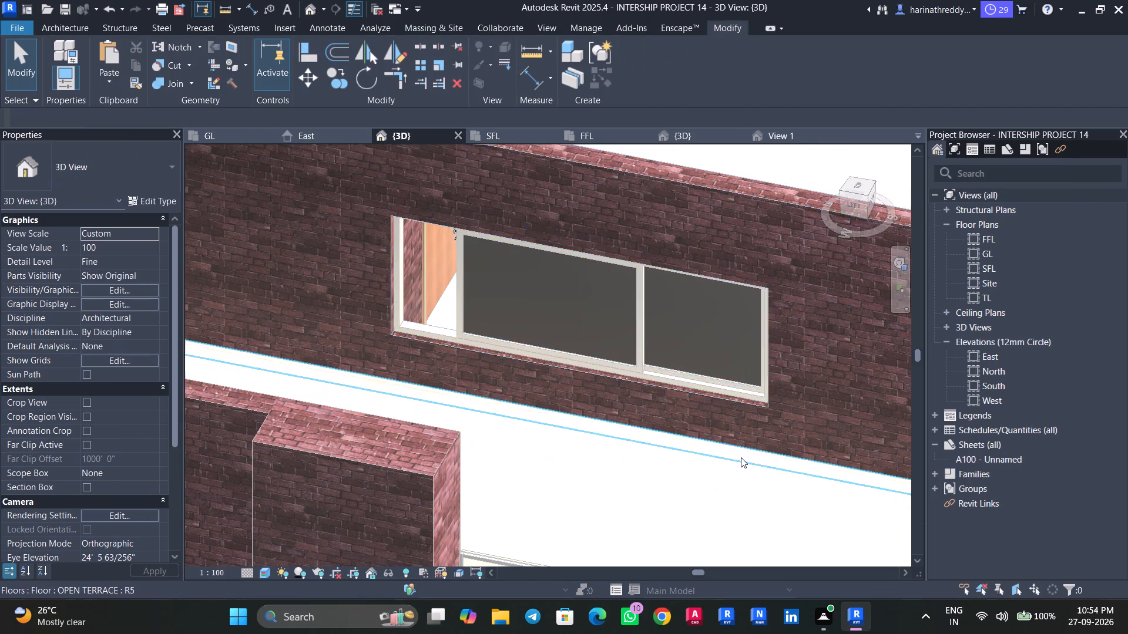
scroll(741, 457, up, 1)
shift+middle_drag(737, 457, 720, 457)
scroll(717, 453, down, 2)
scroll(717, 454, up, 1)
scroll(717, 454, down, 7)
middle_drag(721, 443, 566, 393)
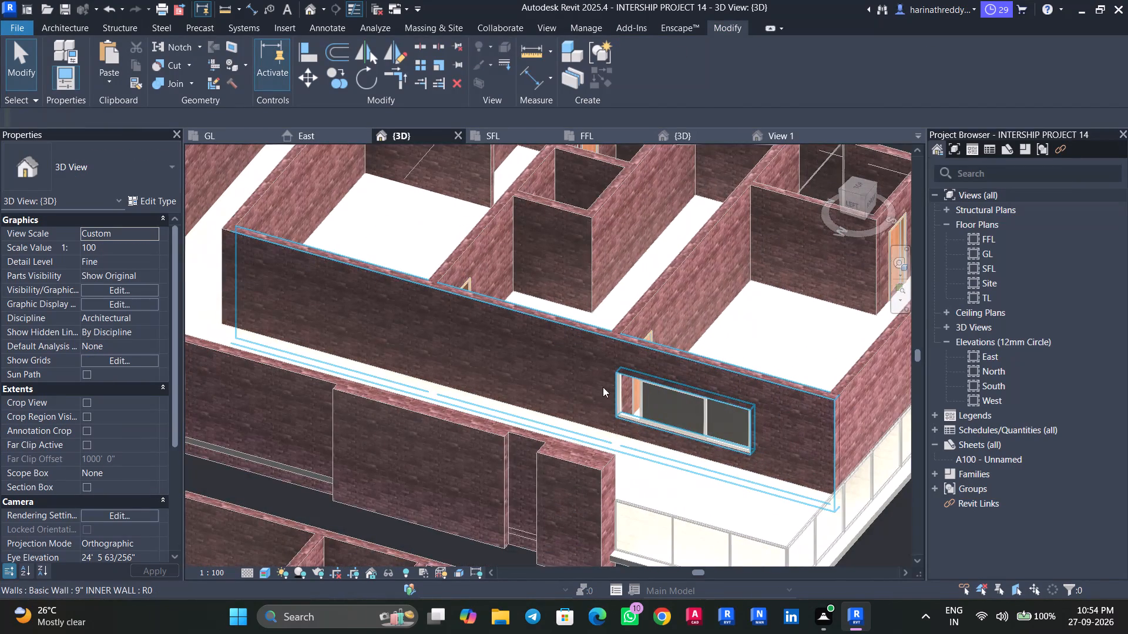
Measure the LOBBY's OPEN TERRACE opening between its wall ends on the GL plan, using the Scale command on the PDF image.
click(236, 136)
scroll(387, 308, down, 4)
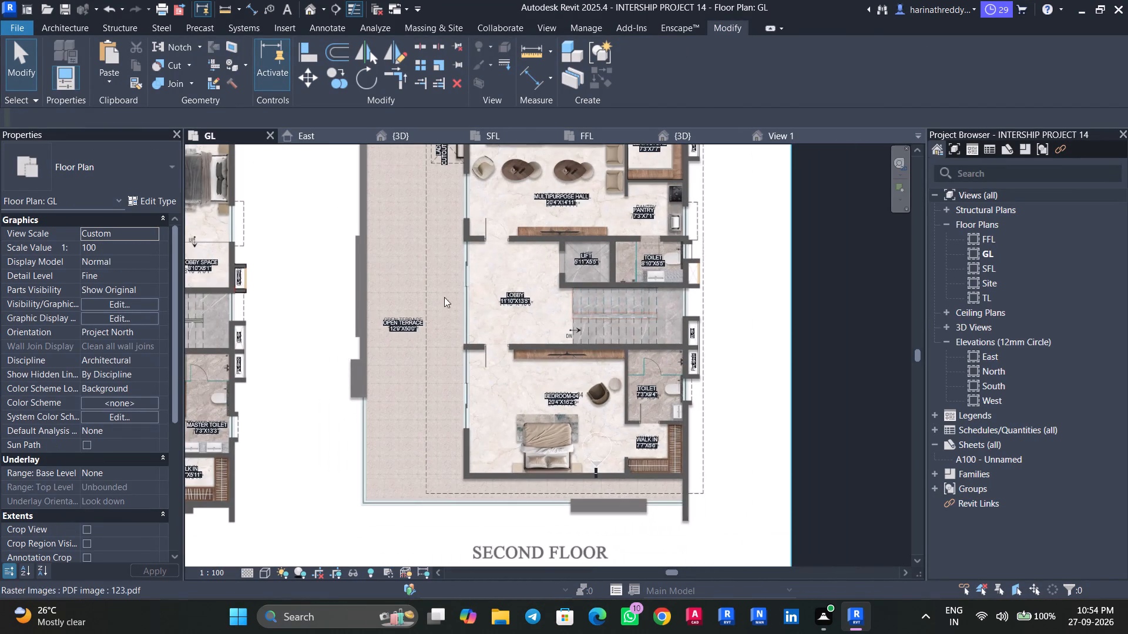
key(Escape)
click(309, 287)
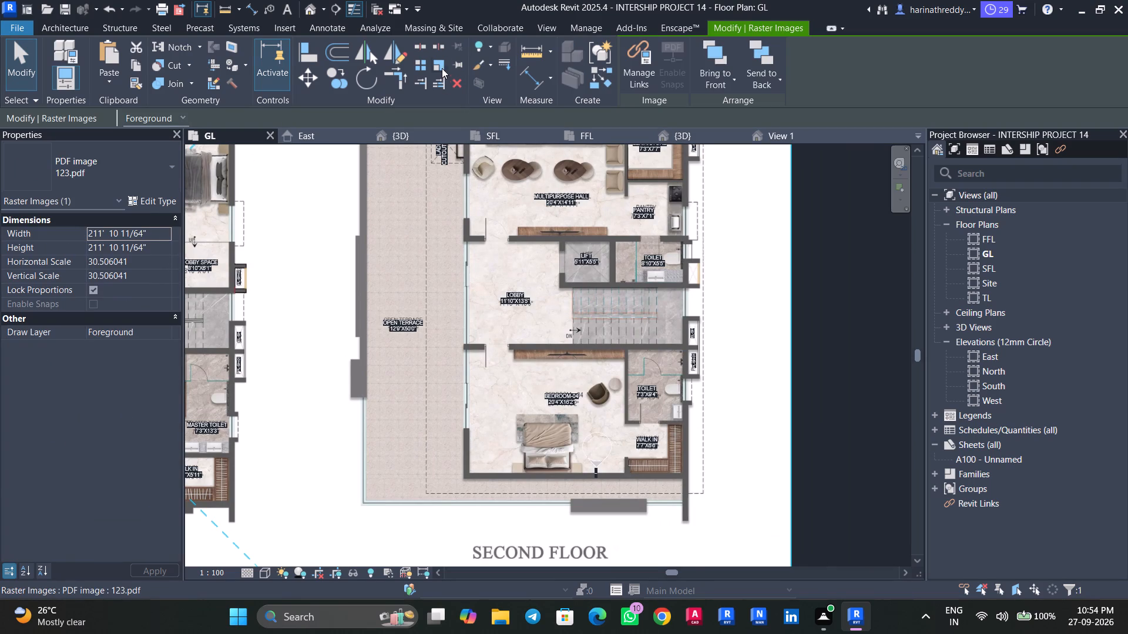
click(442, 68)
scroll(499, 334, up, 3)
scroll(461, 346, down, 1)
scroll(461, 346, up, 11)
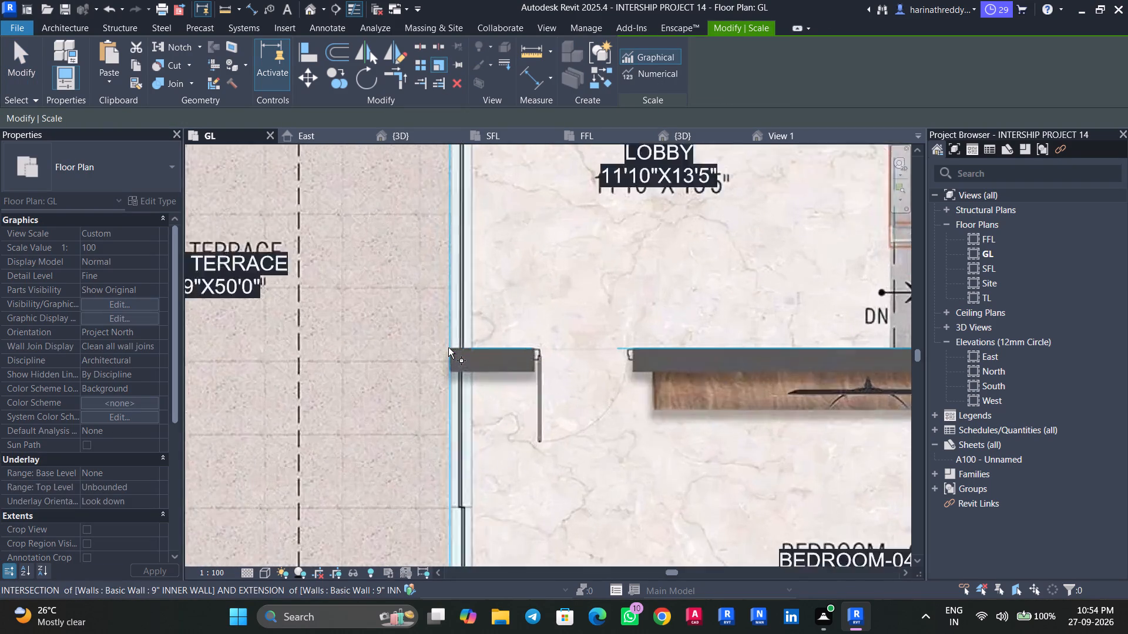
scroll(448, 348, up, 1)
click(451, 348)
scroll(455, 290, down, 8)
middle_drag(452, 233, 451, 408)
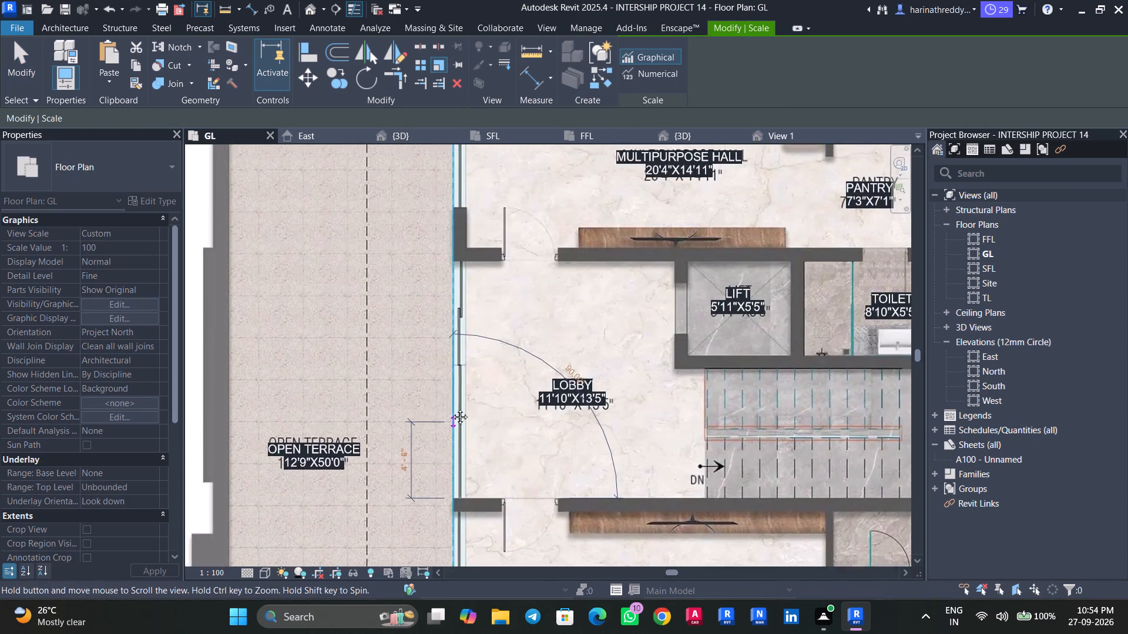
middle_drag(451, 408, 452, 420)
scroll(464, 269, up, 9)
scroll(434, 237, down, 6)
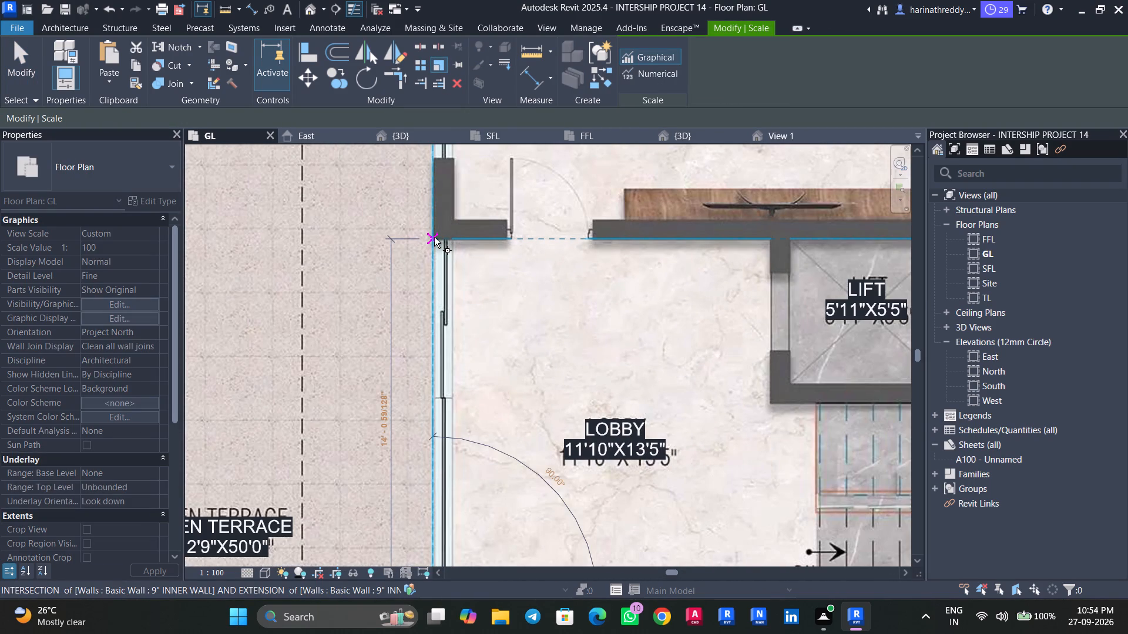
key(Escape)
key(Escape)
key(Escape)
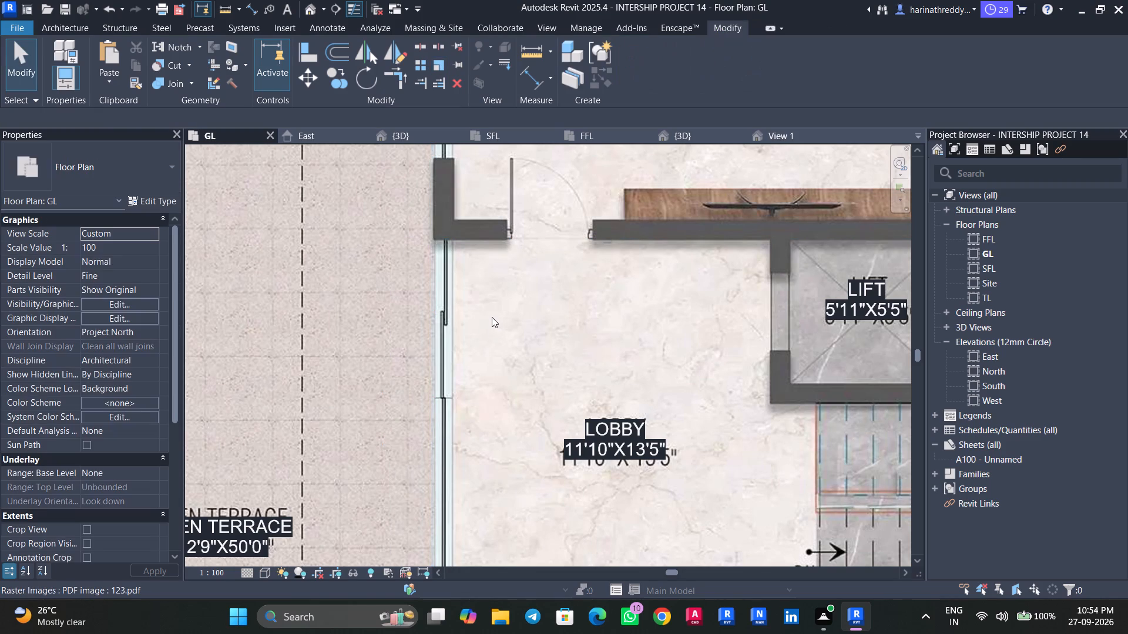
Duplicate the 10'10" type of Parametric_Operable_Sliding_Window_6387 as 14' and set its width to 14'.
key(w)
key(n)
click(168, 196)
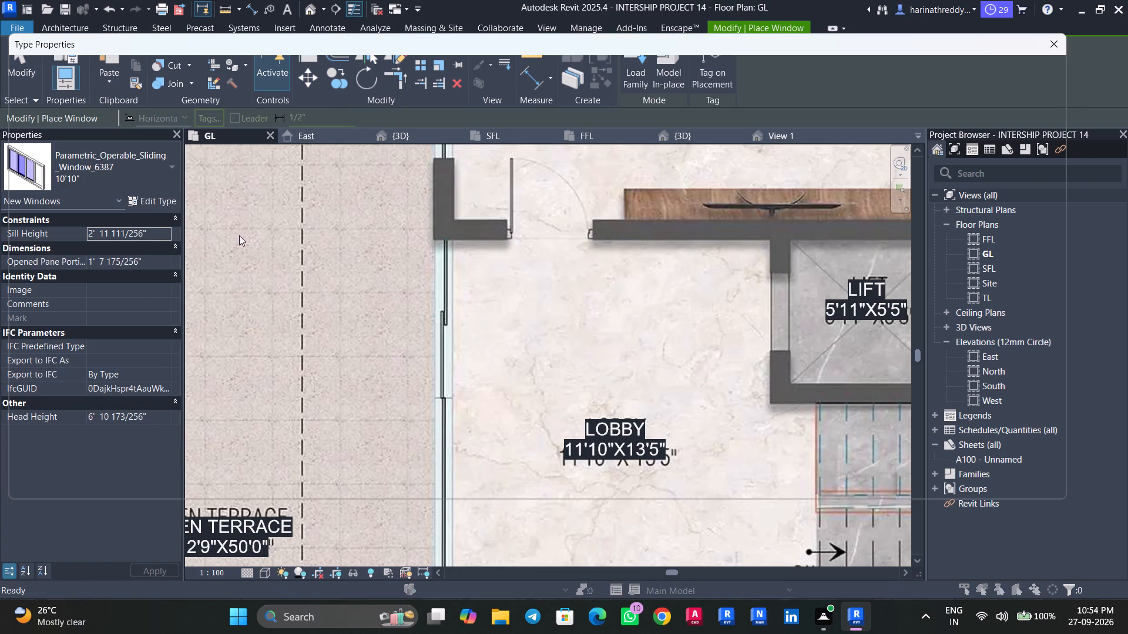
click(1034, 95)
text(14')
key(Return)
scroll(830, 277, down, 5)
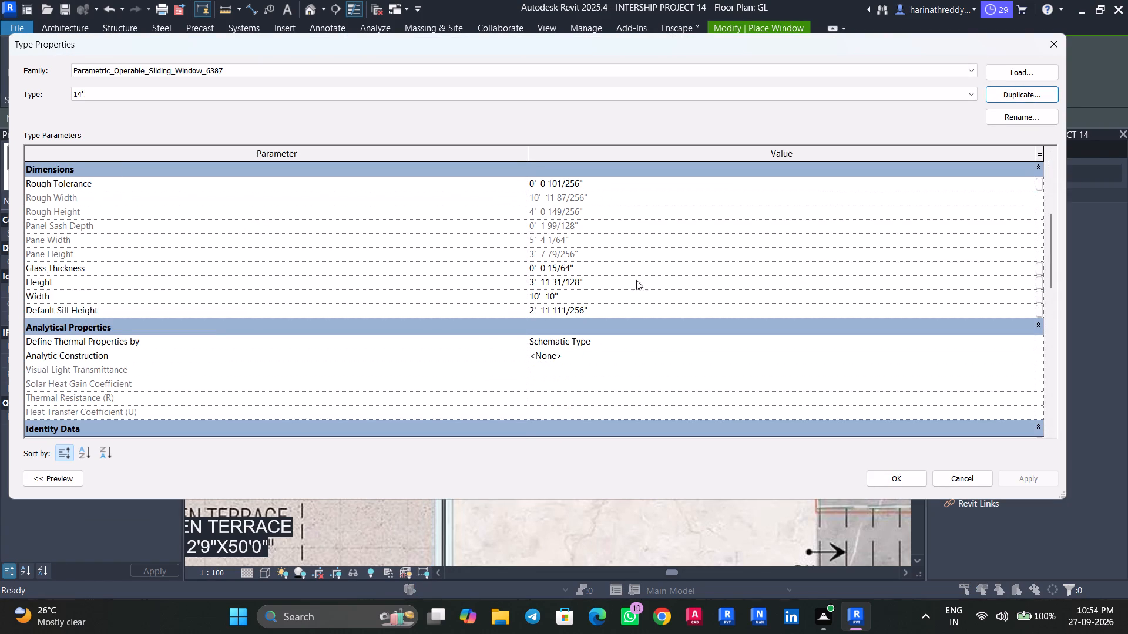
click(602, 298)
text(14')
key(Return)
click(1017, 478)
click(876, 473)
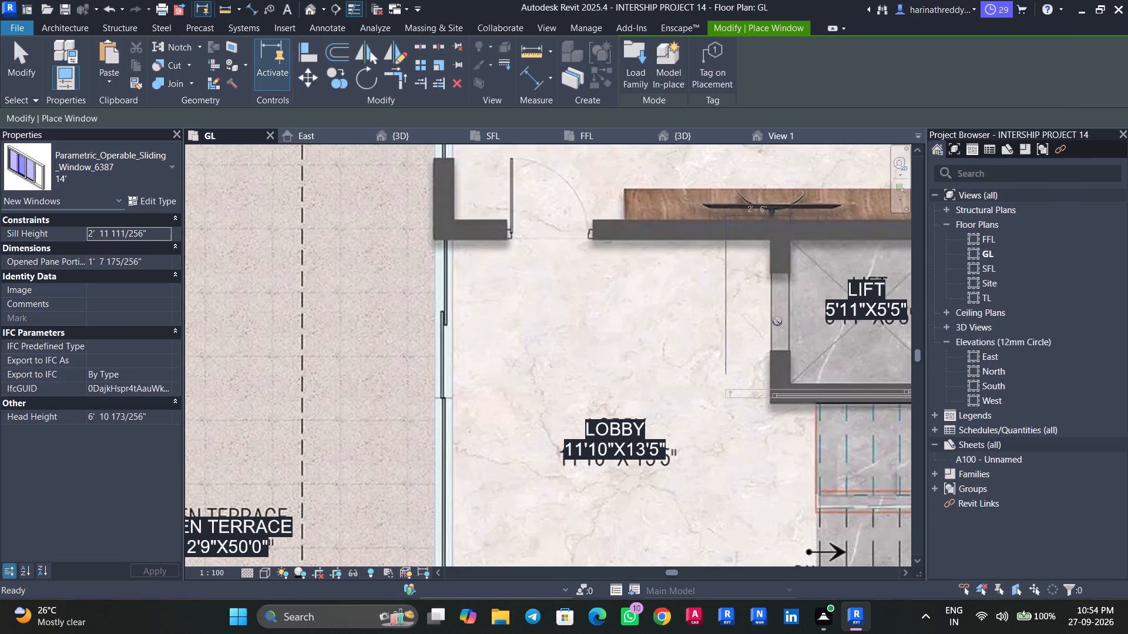
Place the 14' sliding window in the LOBBY's wall opening facing the OPEN TERRACE.
middle_drag(440, 379, 493, 150)
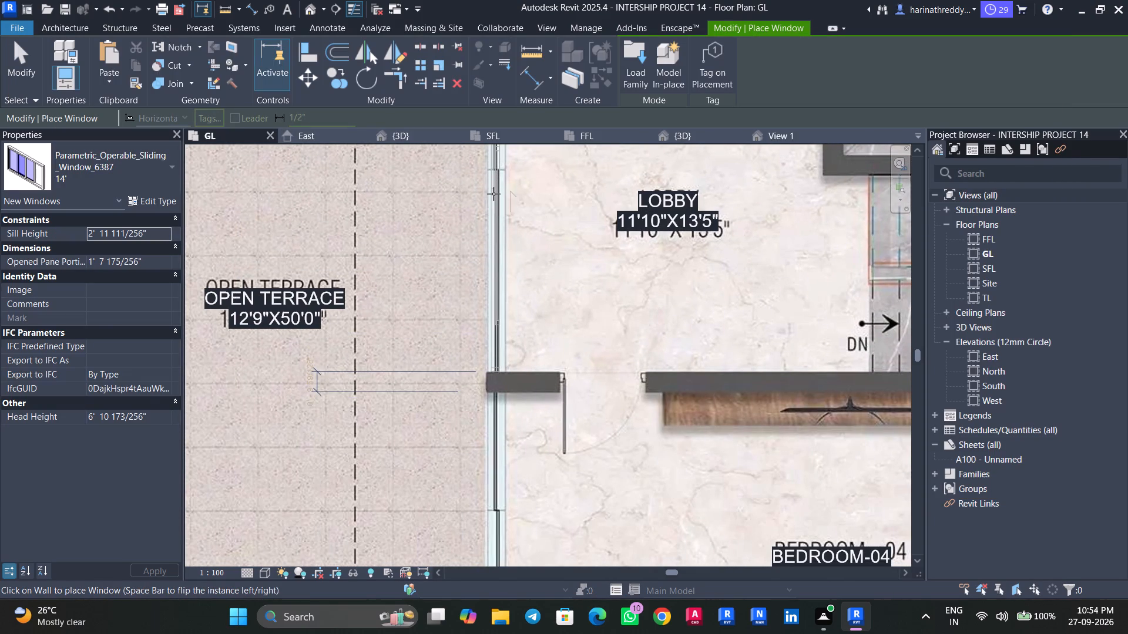
middle_drag(493, 194, 478, 301)
scroll(478, 301, down, 2)
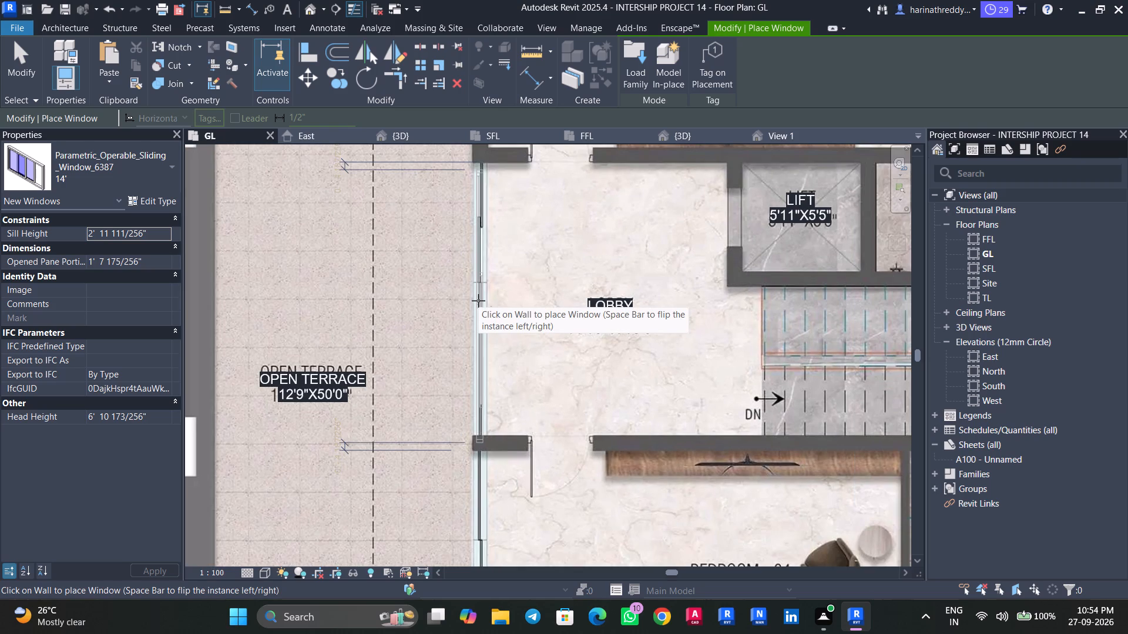
scroll(478, 301, up, 3)
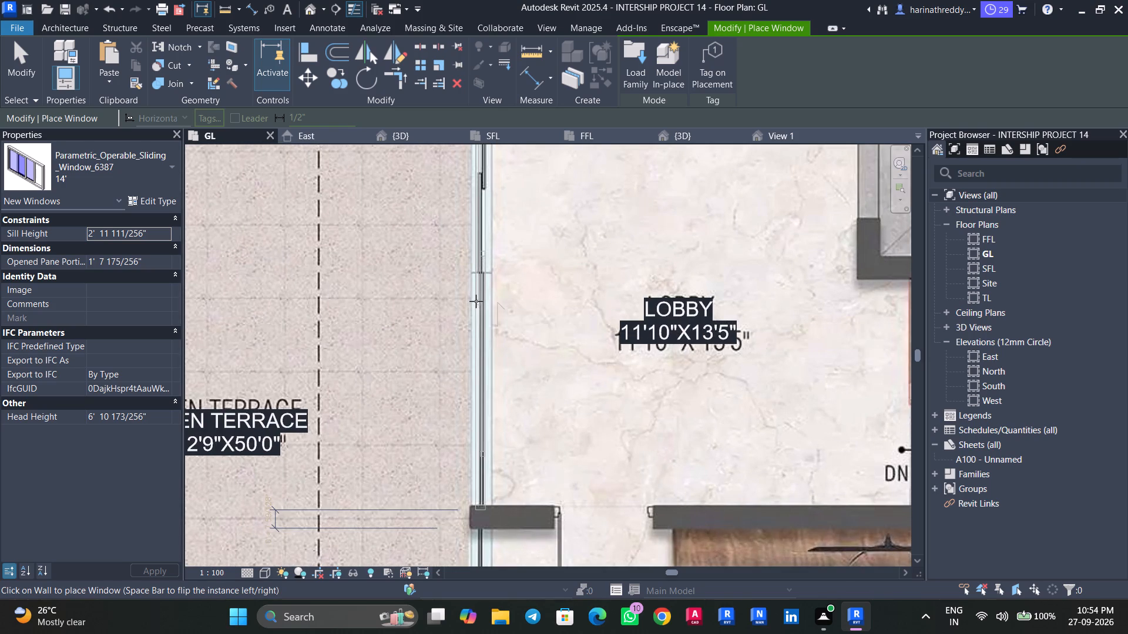
scroll(469, 301, down, 3)
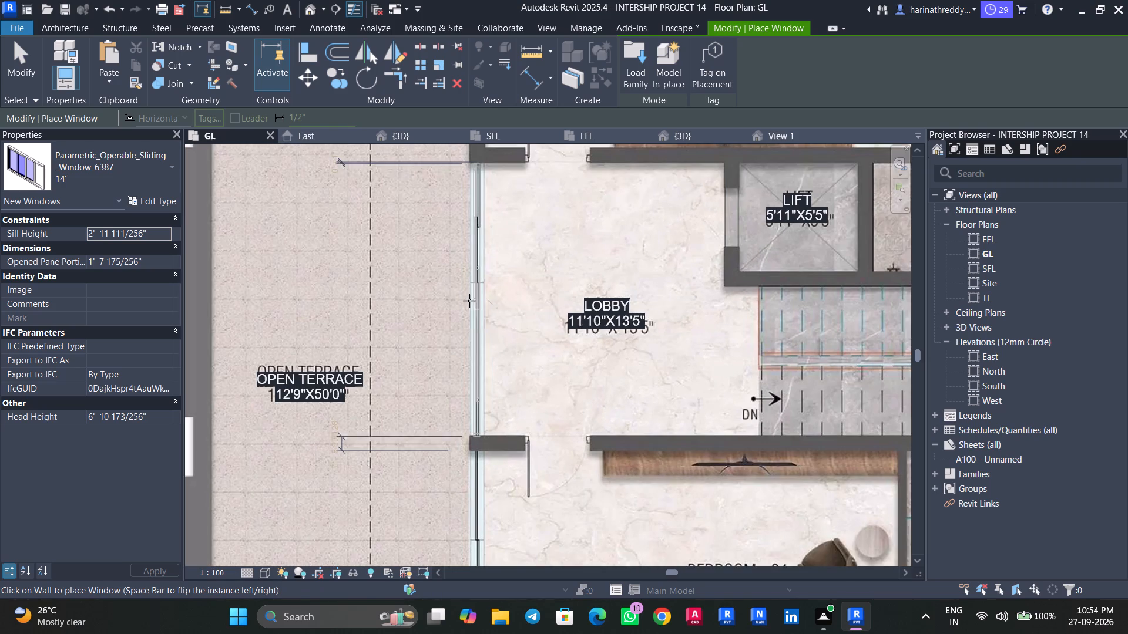
middle_click(469, 301)
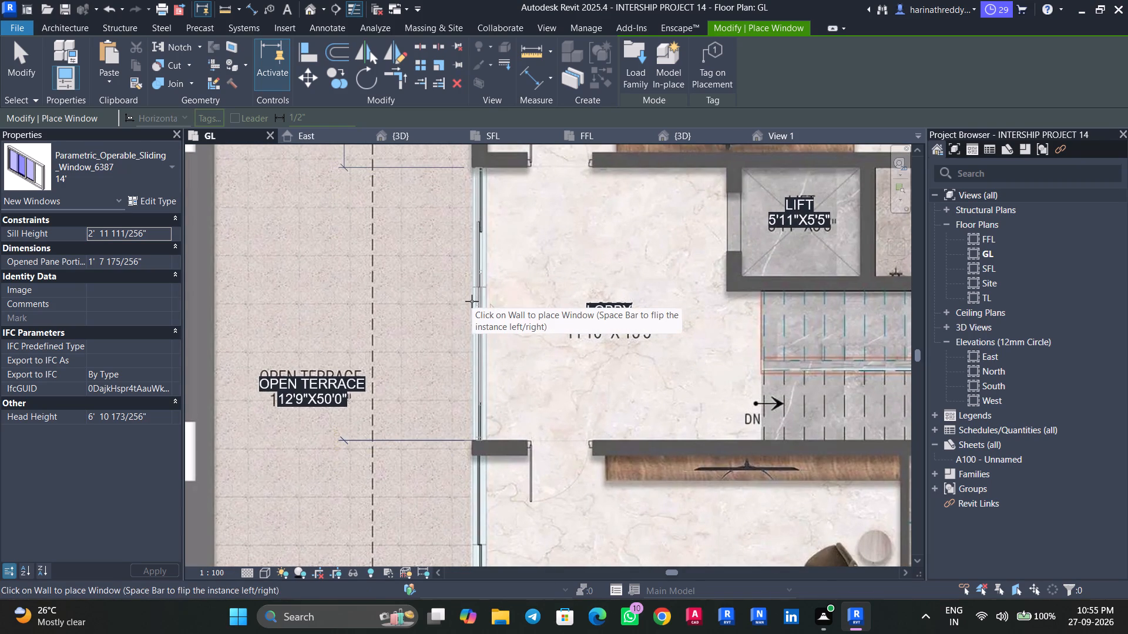
click(472, 301)
key(Escape)
key(Escape)
Measure the MULTIPURPOSE HALL's terrace-side window opening on the plan, using the Scale command on the PDF image.
scroll(507, 245, down, 4)
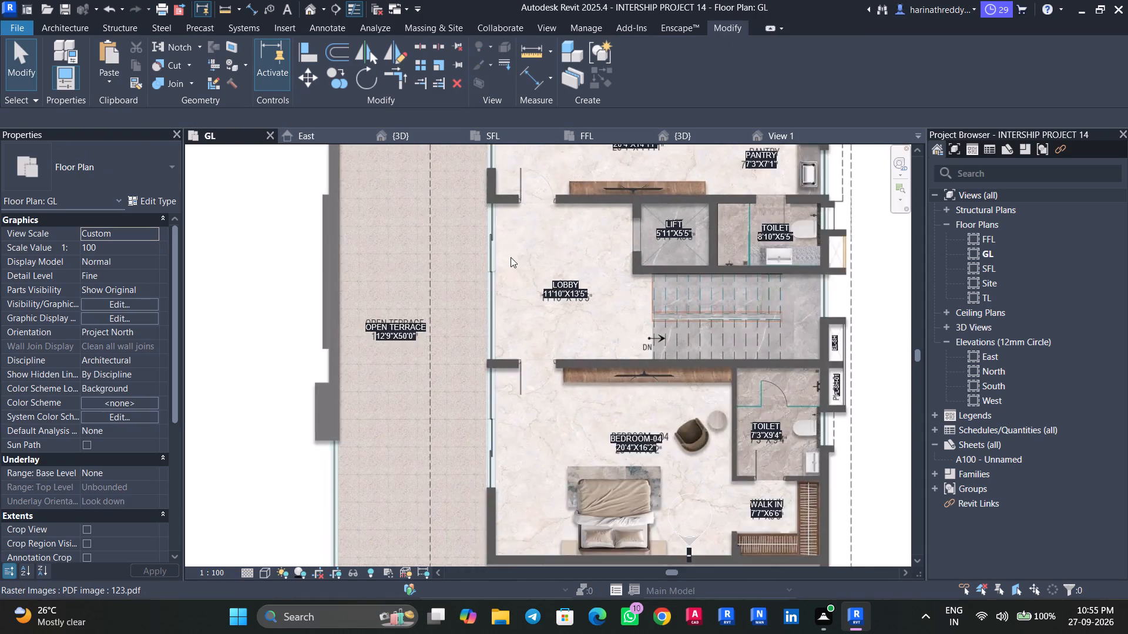
middle_drag(513, 282, 497, 388)
scroll(506, 220, up, 1)
middle_drag(507, 225, 504, 341)
scroll(502, 331, up, 4)
click(492, 339)
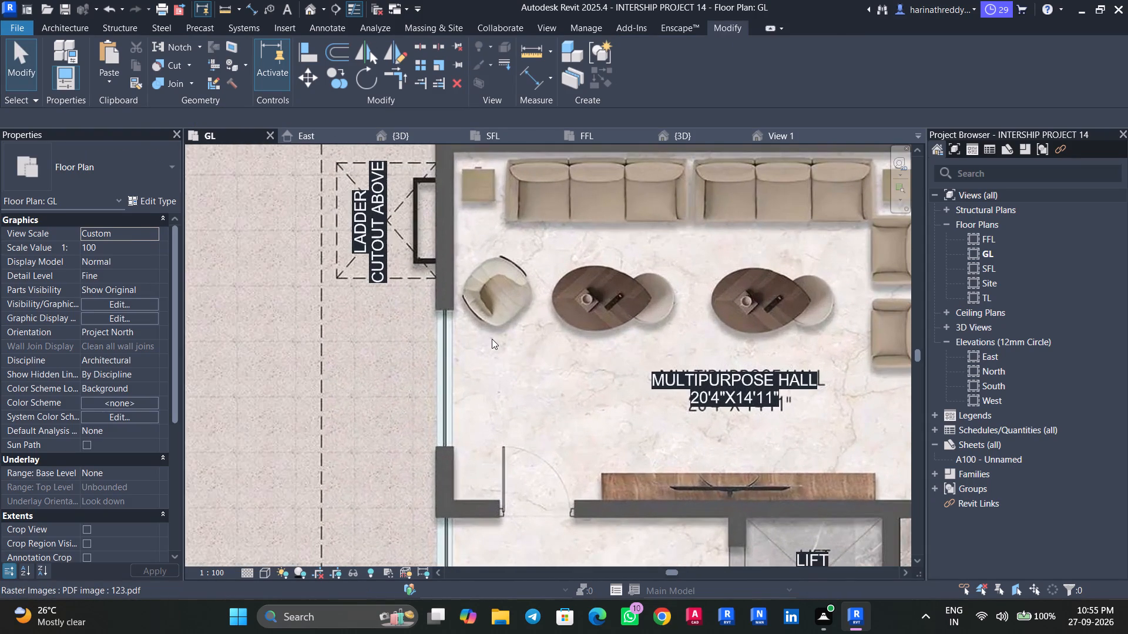
click(435, 68)
scroll(445, 409, up, 4)
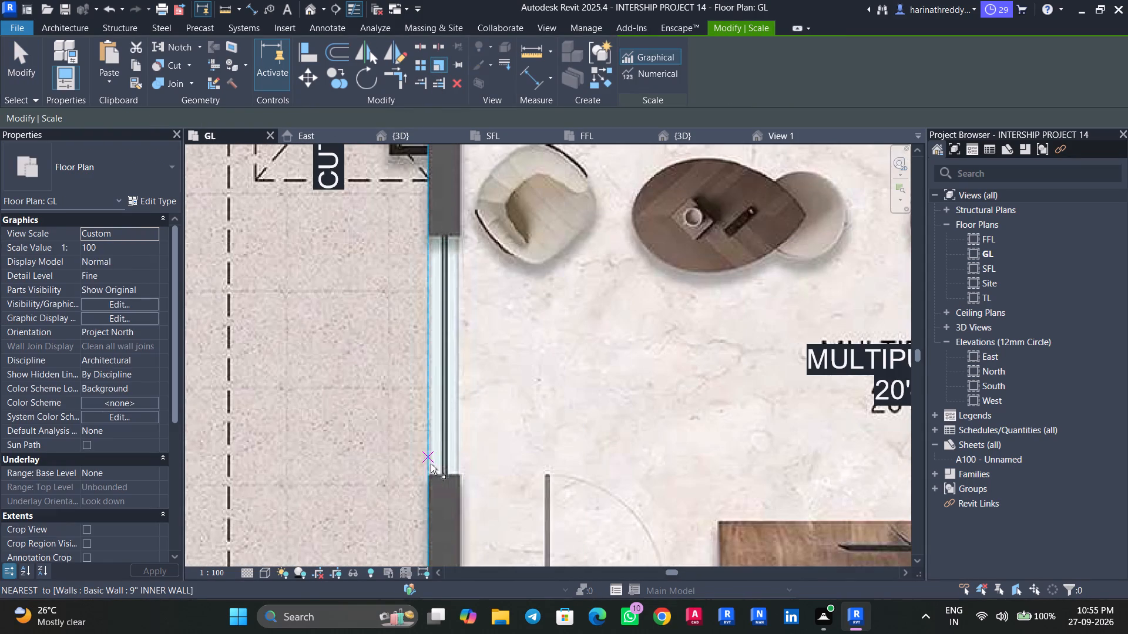
scroll(429, 475, up, 1)
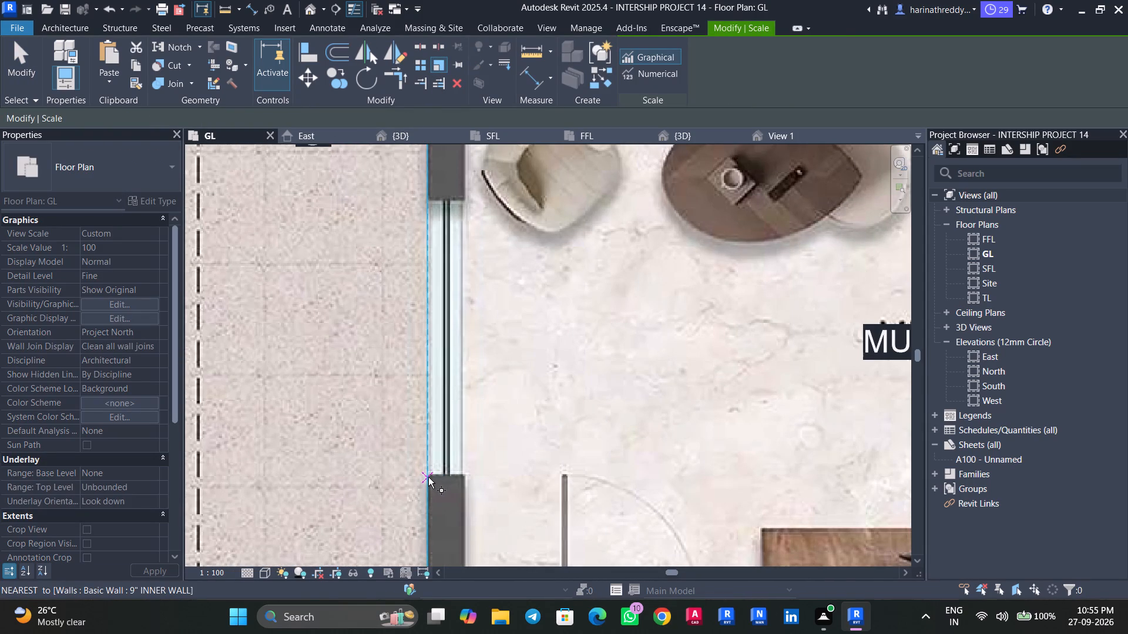
click(428, 477)
scroll(430, 201, up, 5)
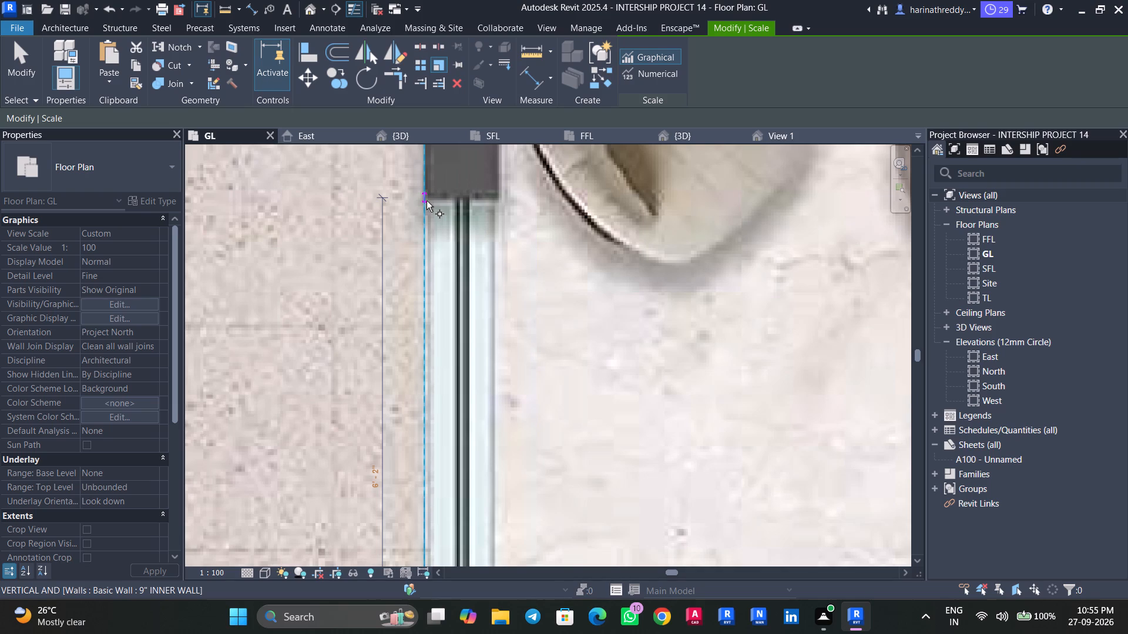
scroll(425, 202, down, 3)
key(Escape)
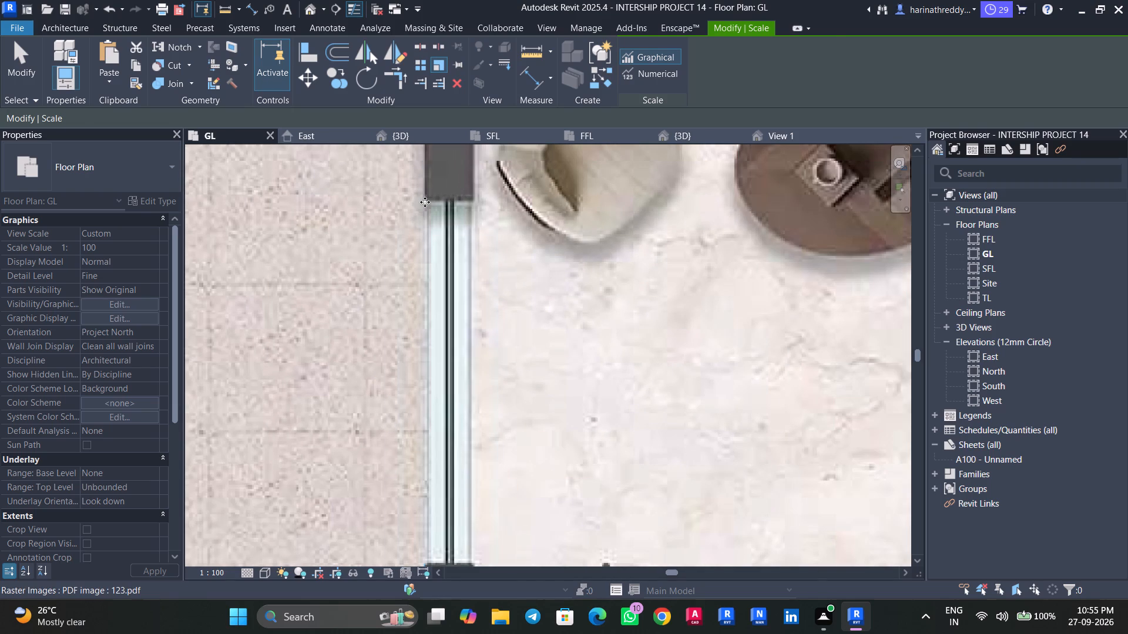
key(Escape)
Duplicate the 14' sliding window type as 6' and set its width to 6'.
key(w)
key(n)
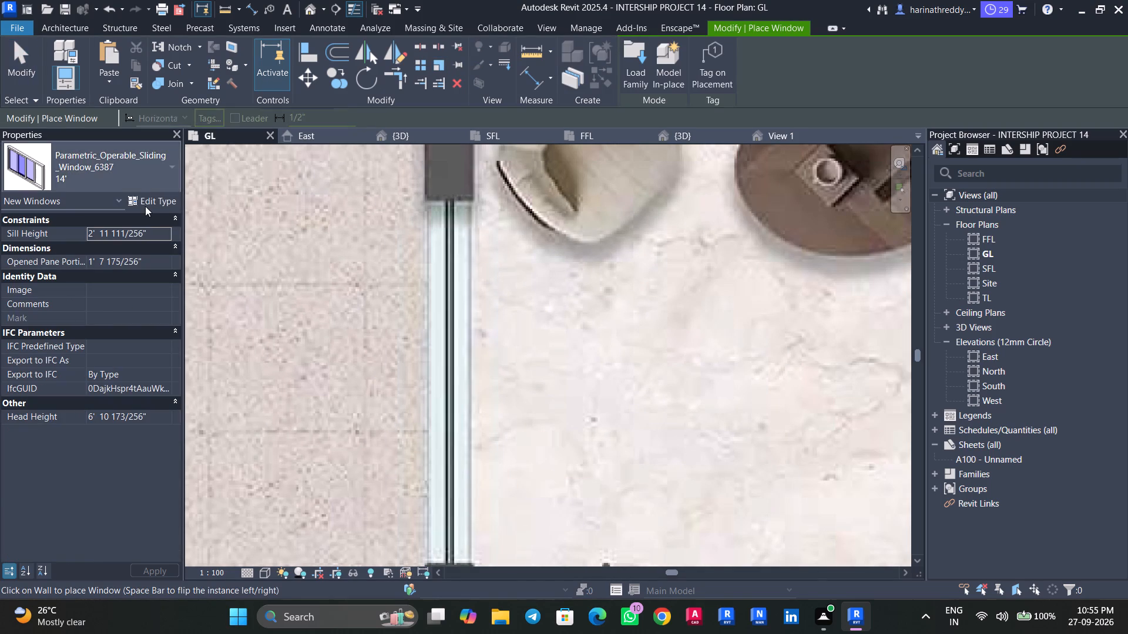
click(145, 206)
click(1000, 98)
text(6')
key(Return)
scroll(636, 356, down, 3)
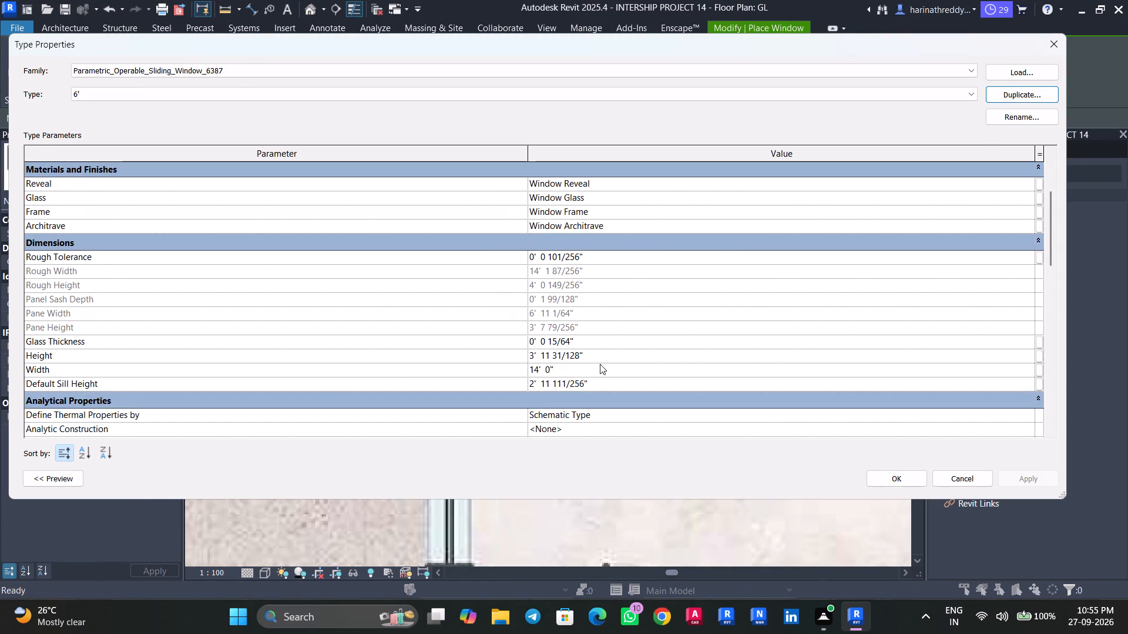
click(600, 366)
text(6')
key(Return)
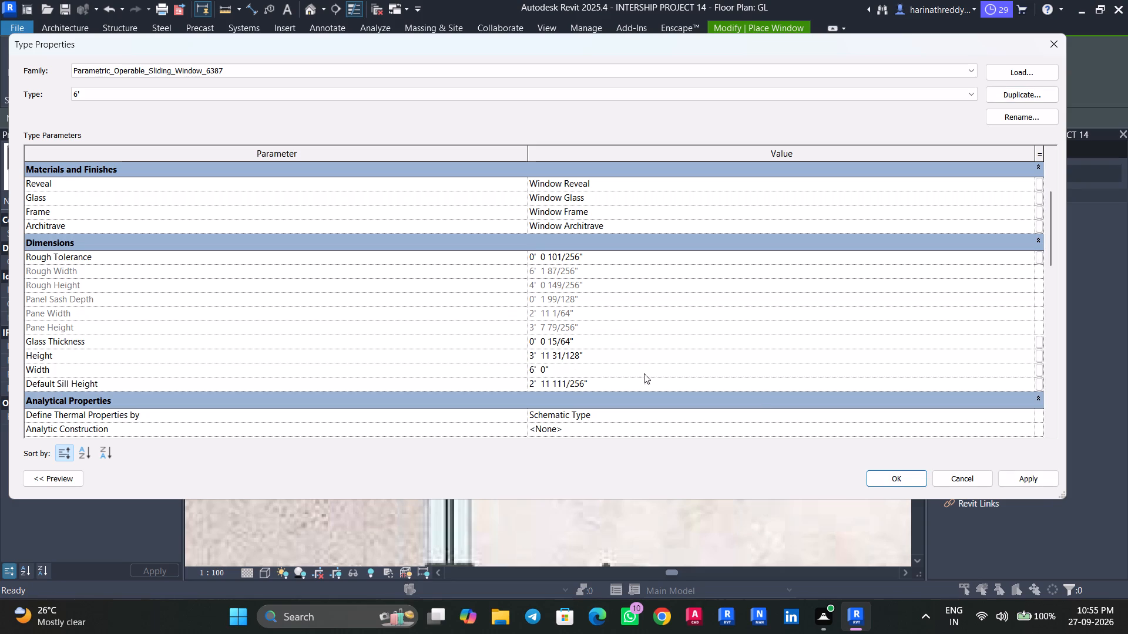
click(1043, 480)
click(902, 484)
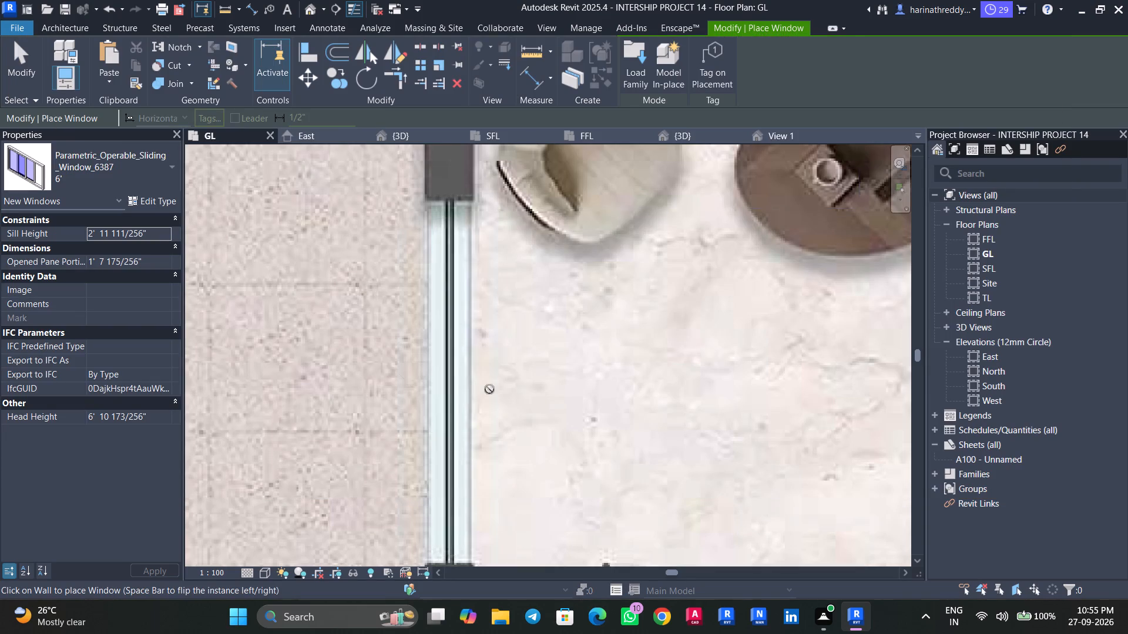
Place the 6' sliding window in the MULTIPURPOSE HALL's wall opening facing the OPEN TERRACE.
scroll(490, 388, down, 5)
scroll(469, 387, up, 3)
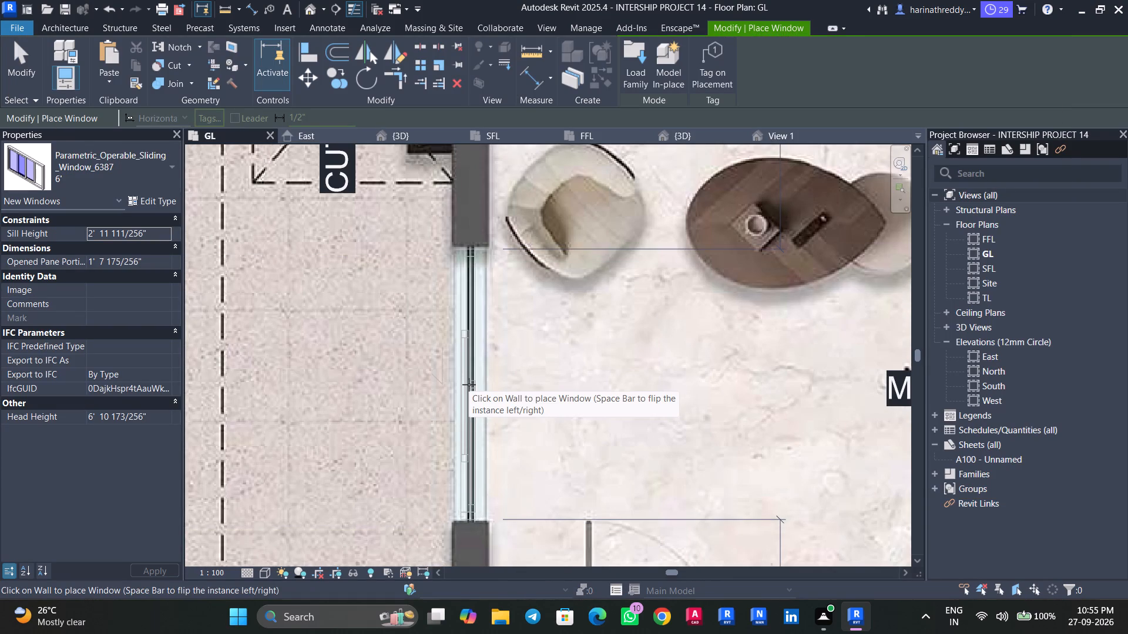
click(469, 385)
scroll(468, 385, down, 8)
key(Escape)
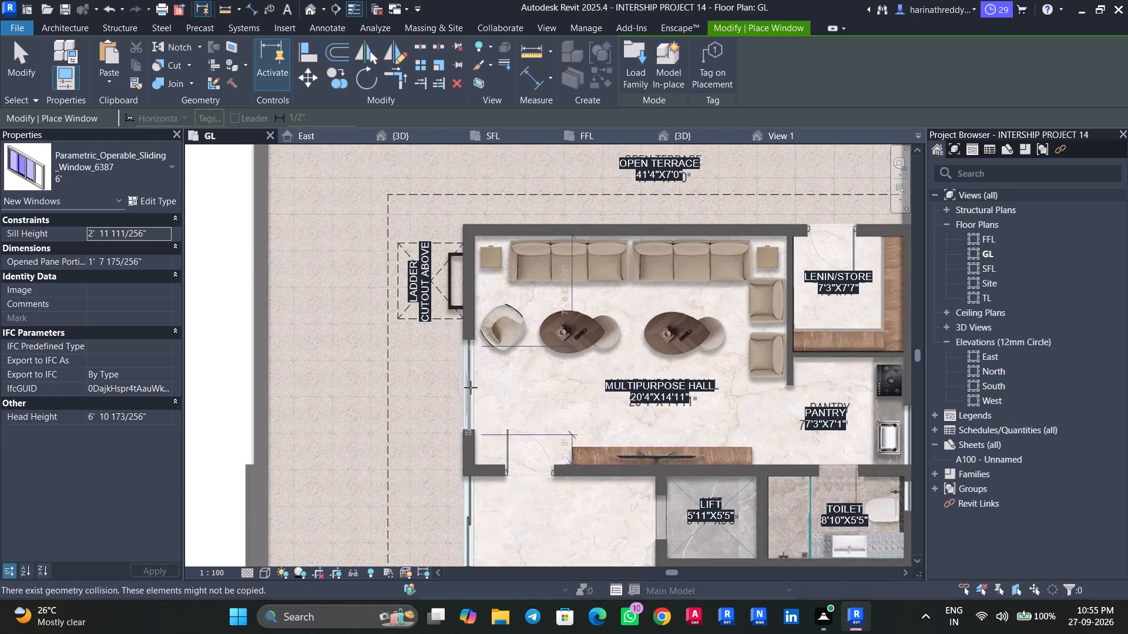
key(Escape)
key(Escape)
Flip the MULTIPURPOSE HALL's 6' sliding window in the 3D view so its open pane faces the opposite end.
middle_drag(596, 392, 425, 344)
scroll(696, 388, up, 3)
middle_drag(686, 390, 536, 296)
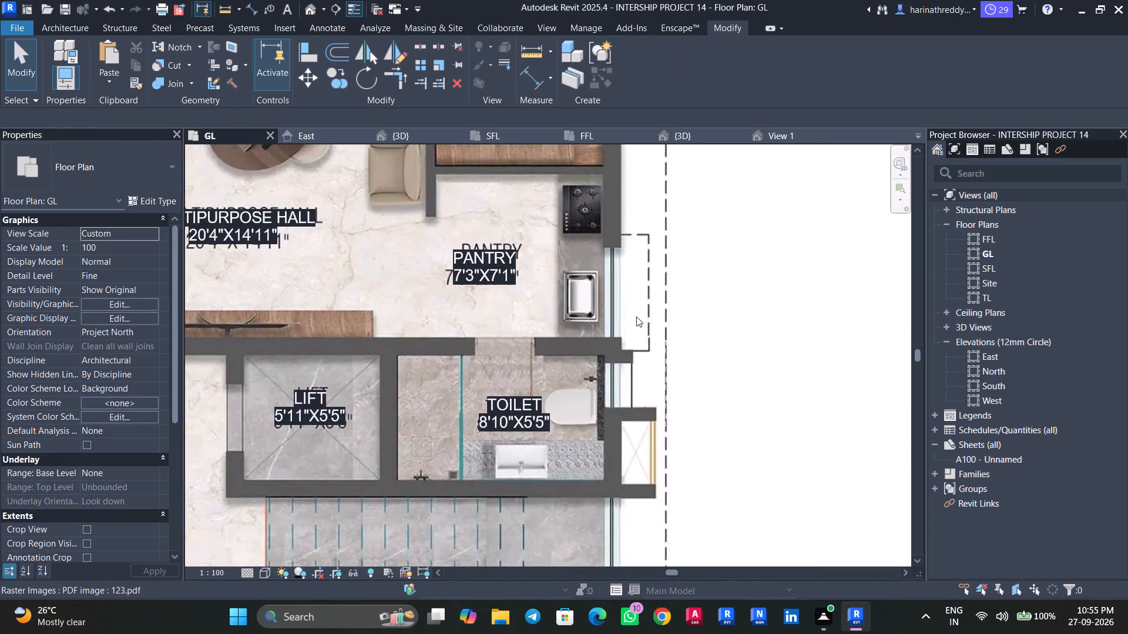
scroll(636, 316, up, 4)
click(378, 135)
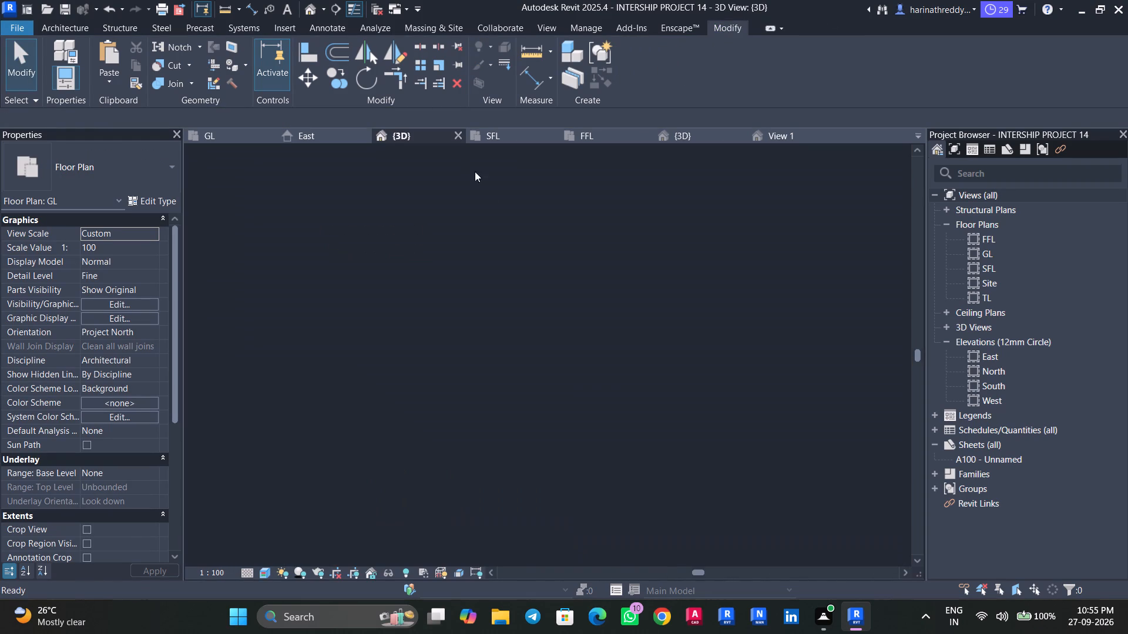
scroll(362, 319, up, 10)
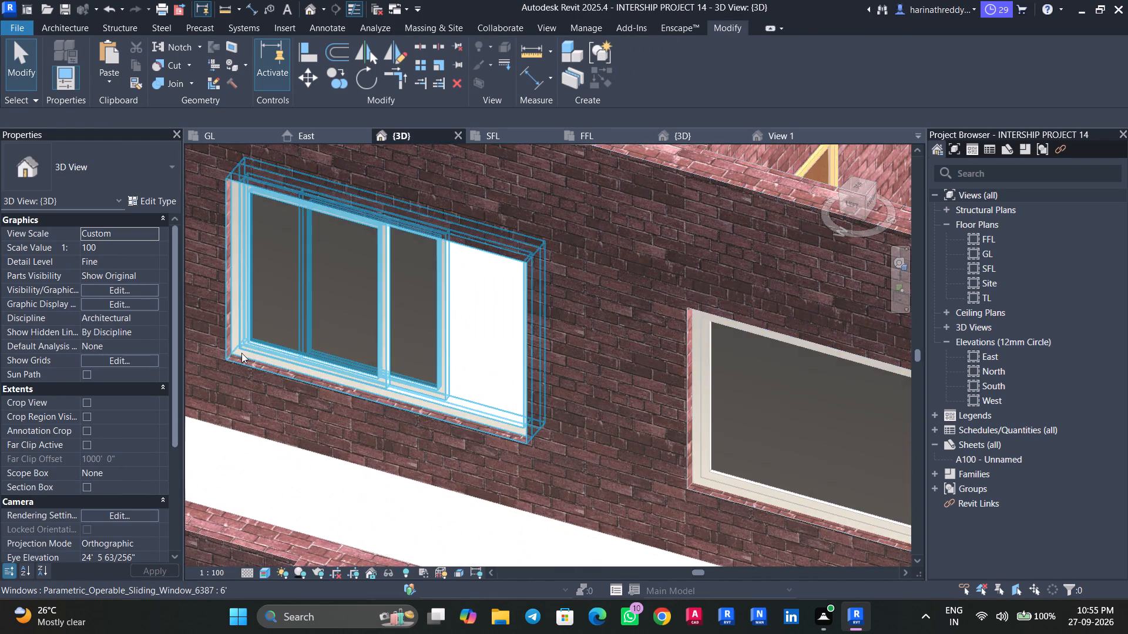
scroll(241, 353, down, 12)
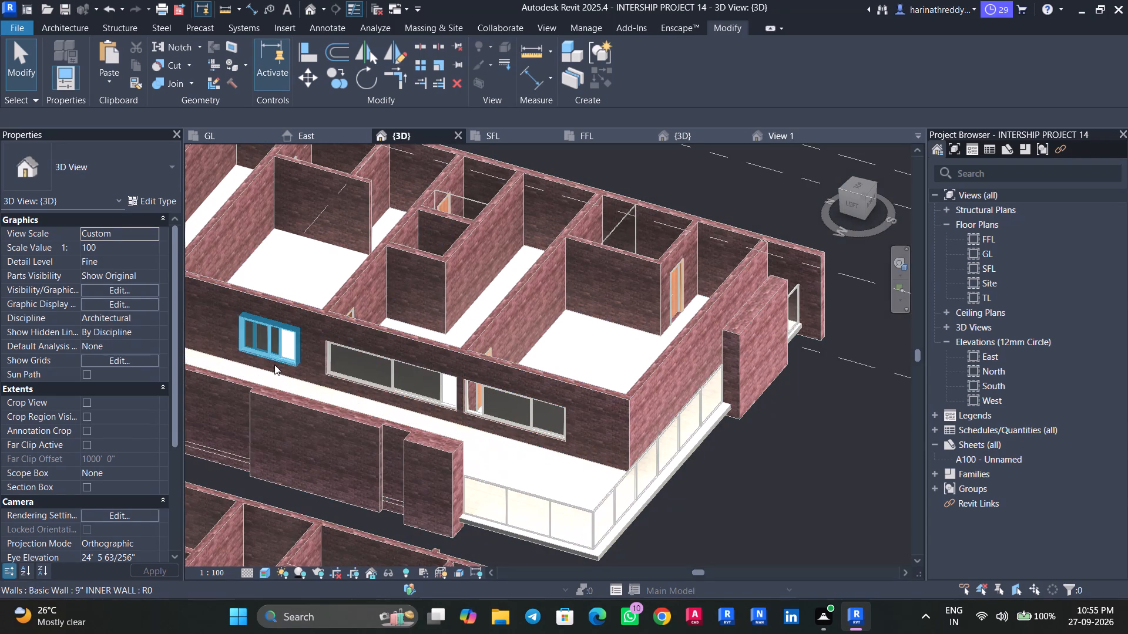
click(271, 353)
key(space)
scroll(270, 359, up, 5)
key(Escape)
scroll(255, 391, up, 4)
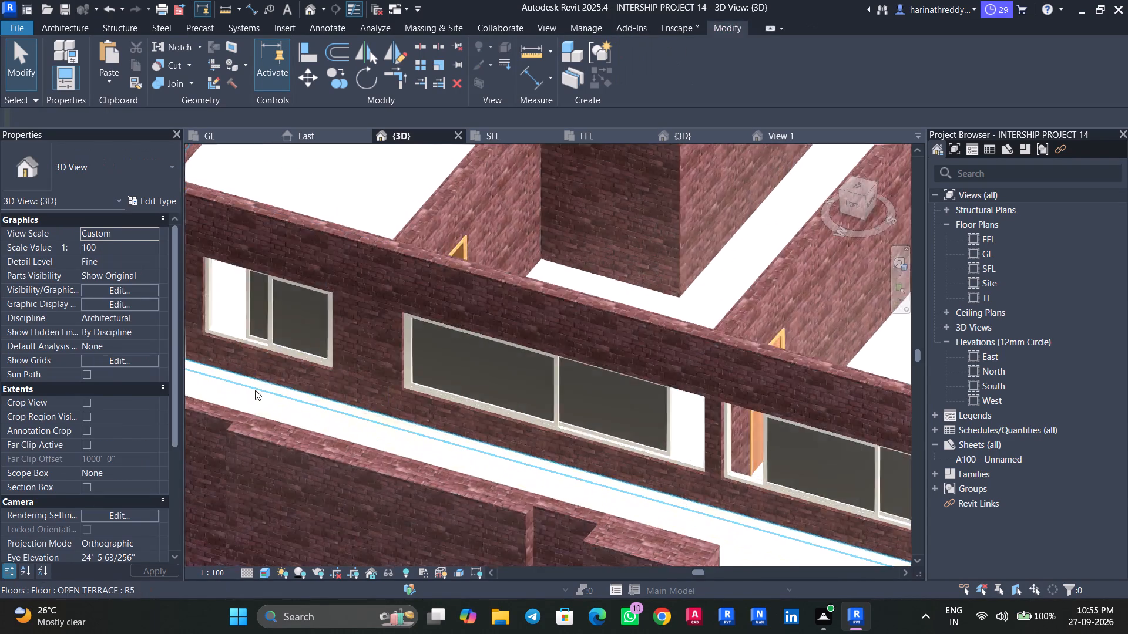
Inspect the terrace-side sliding windows and upper floor in 3D, and review the GL plan around the PANTRY and TOILET.
scroll(286, 343, down, 4)
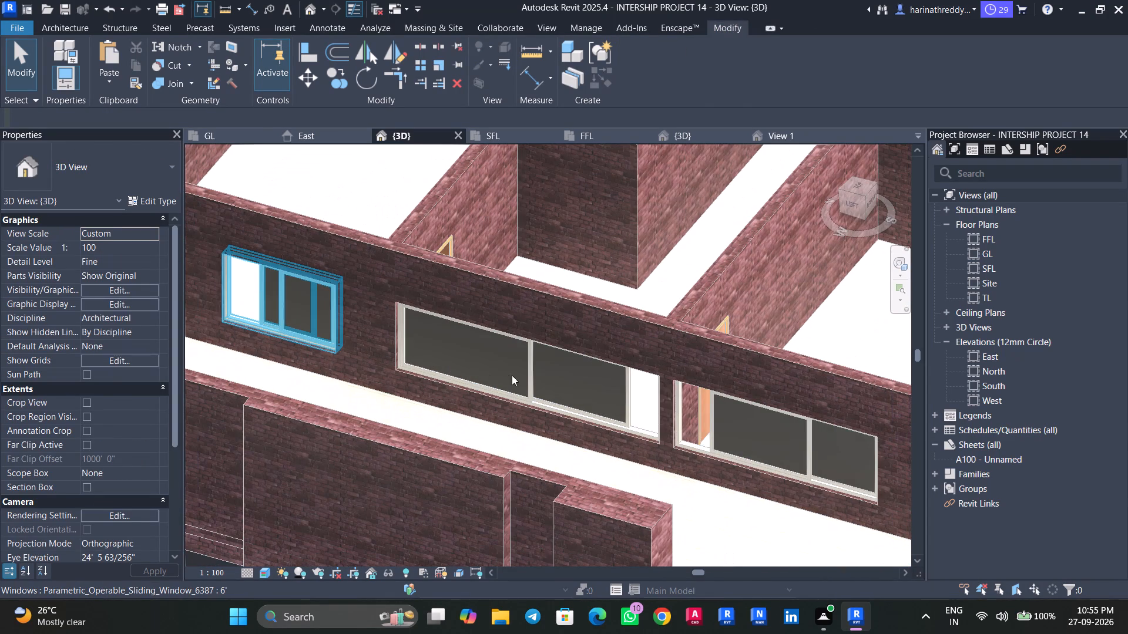
scroll(288, 340, down, 8)
shift+middle_drag(642, 402, 641, 402)
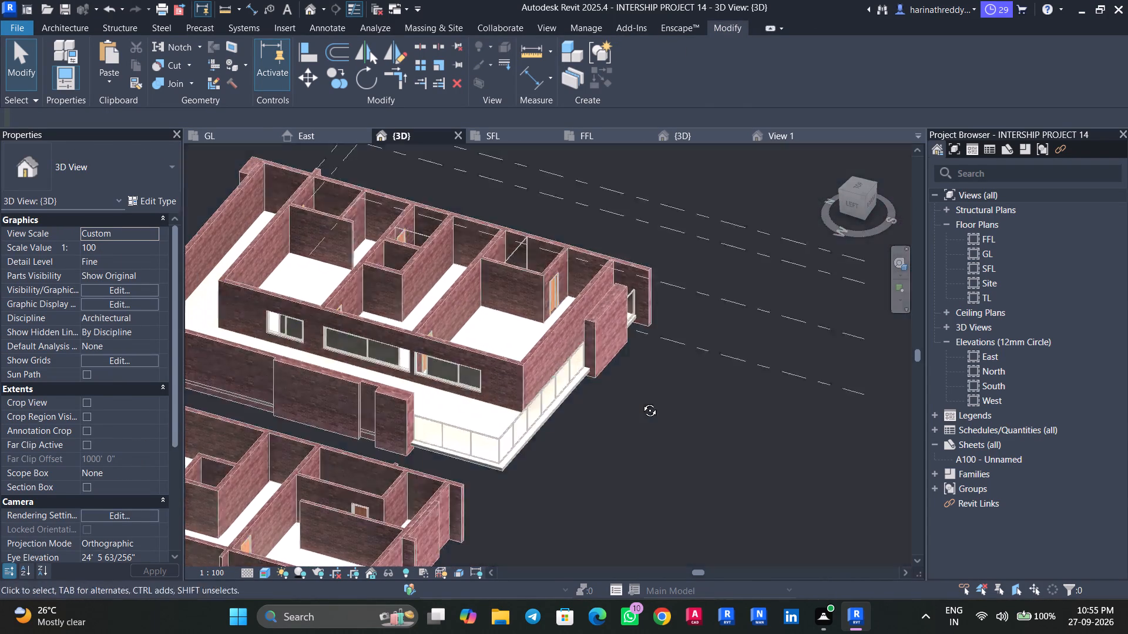
shift+middle_drag(641, 402, 497, 447)
middle_drag(543, 433, 203, 184)
scroll(272, 237, down, 2)
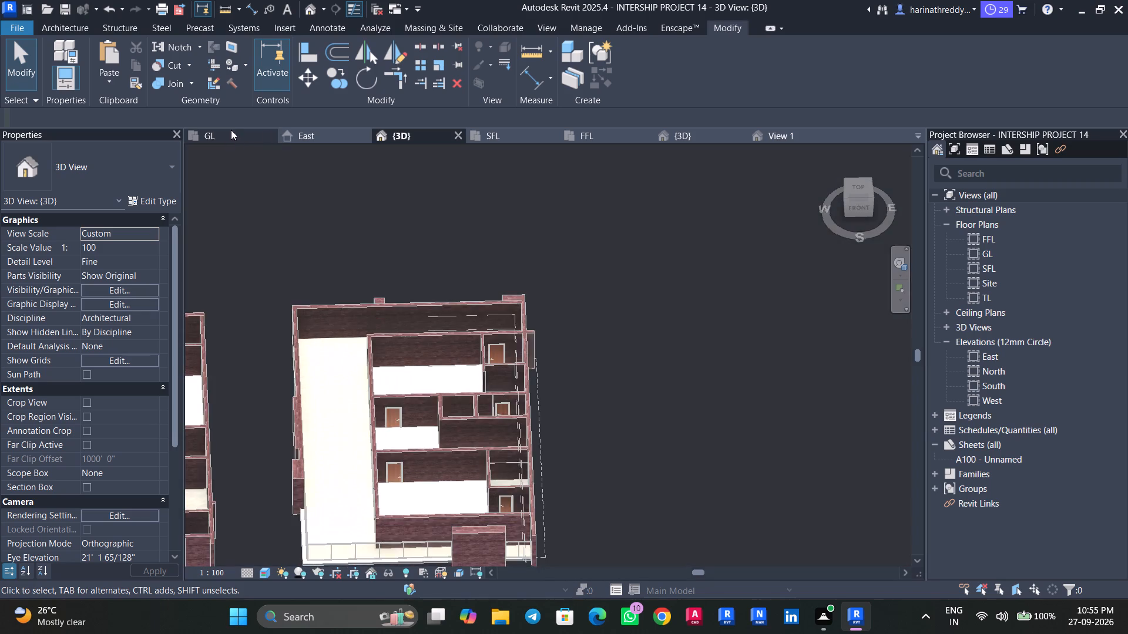
click(231, 130)
scroll(464, 235, down, 7)
scroll(464, 234, up, 1)
scroll(464, 233, down, 2)
middle_drag(465, 247, 469, 330)
scroll(467, 311, down, 3)
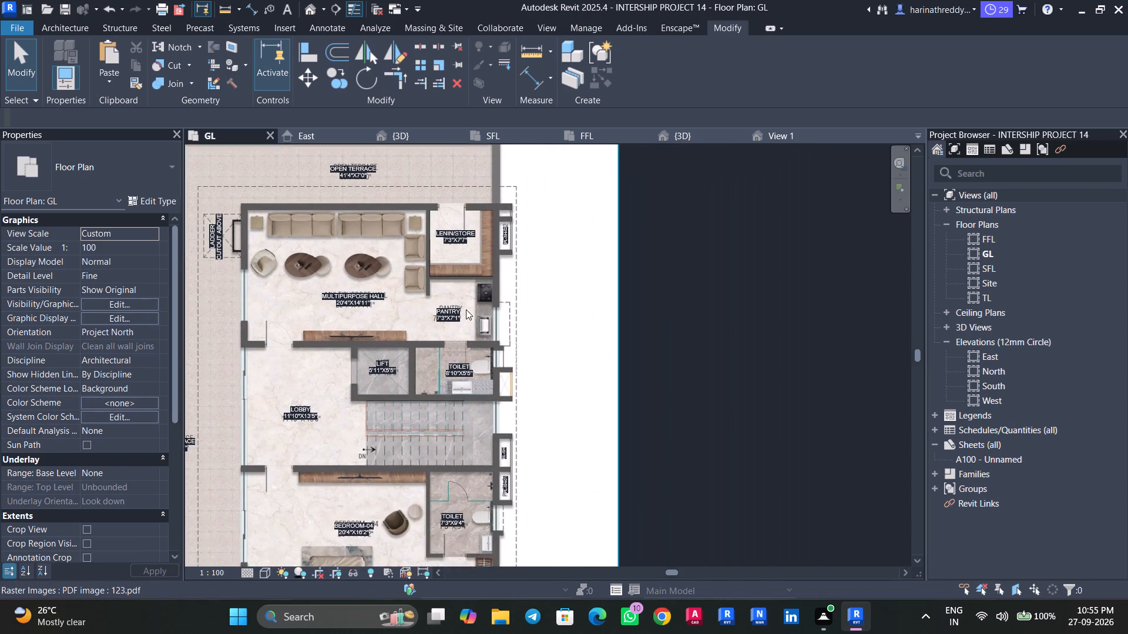
Measure the length of the PANTRY's outer wall opening beside the sink on the GL plan.
middle_drag(466, 309, 454, 292)
scroll(553, 312, up, 4)
click(500, 306)
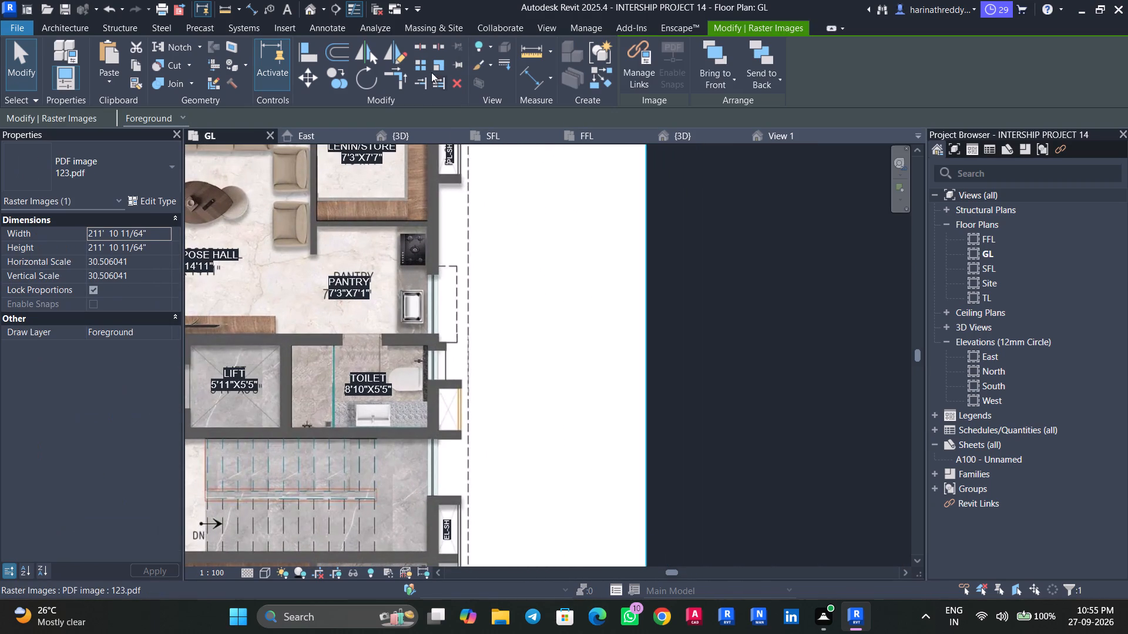
click(432, 69)
scroll(415, 326, up, 4)
click(439, 339)
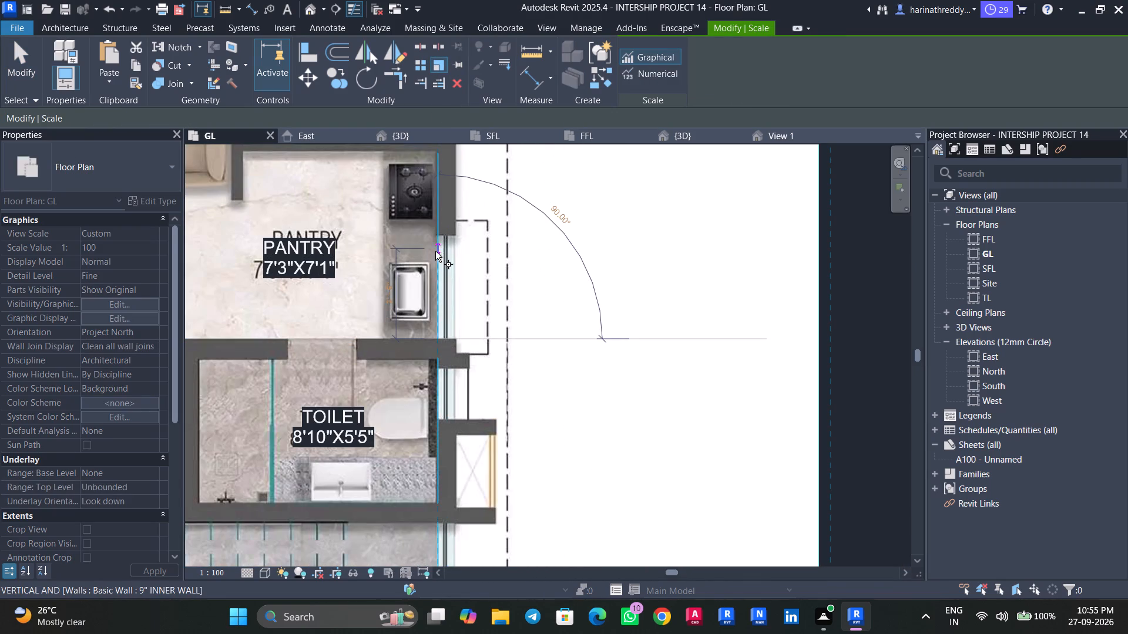
scroll(437, 237, up, 6)
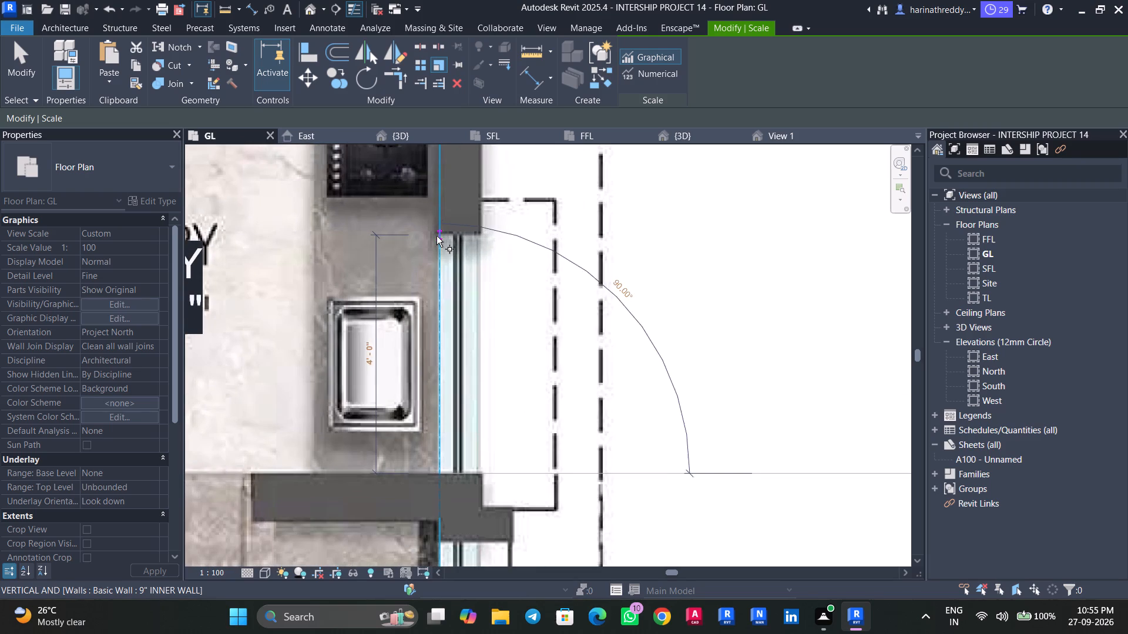
key(Escape)
key(Escape)
Duplicate the 6' sliding window type as 4' and set its width to 4'.
key(w)
key(n)
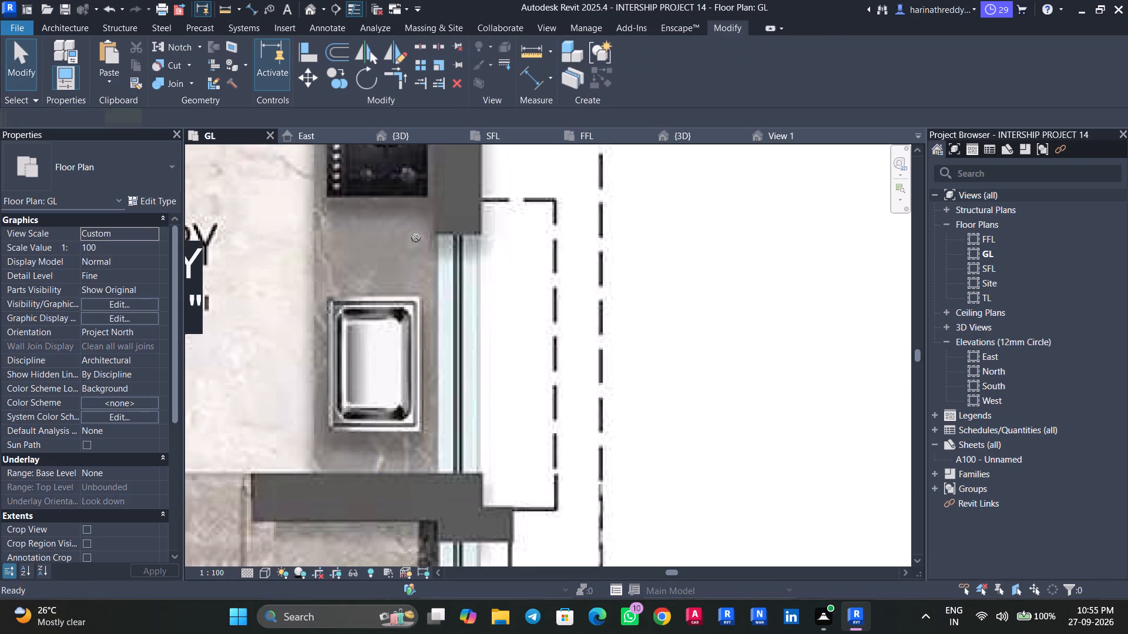
click(172, 205)
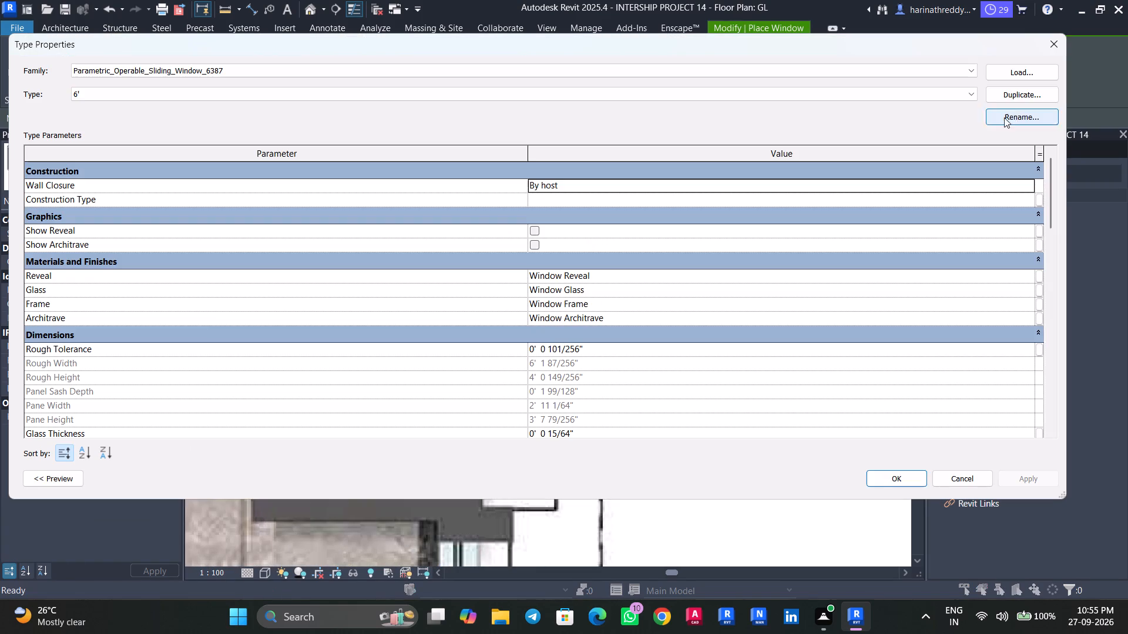
click(1015, 97)
text(4')
key(Return)
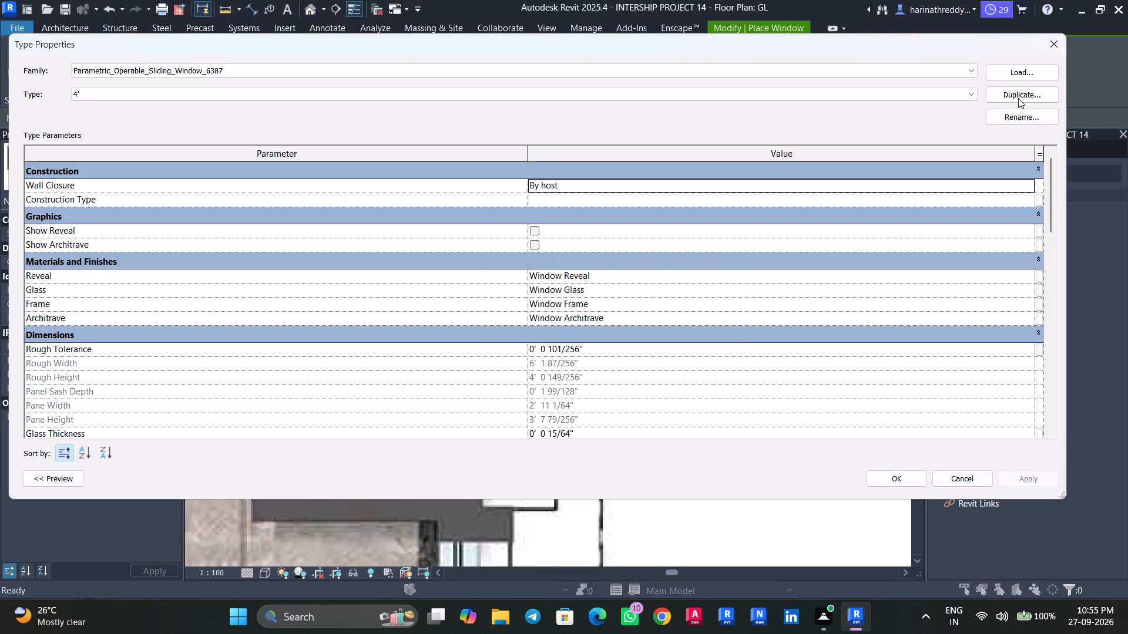
scroll(617, 302, down, 2)
click(604, 385)
click(605, 400)
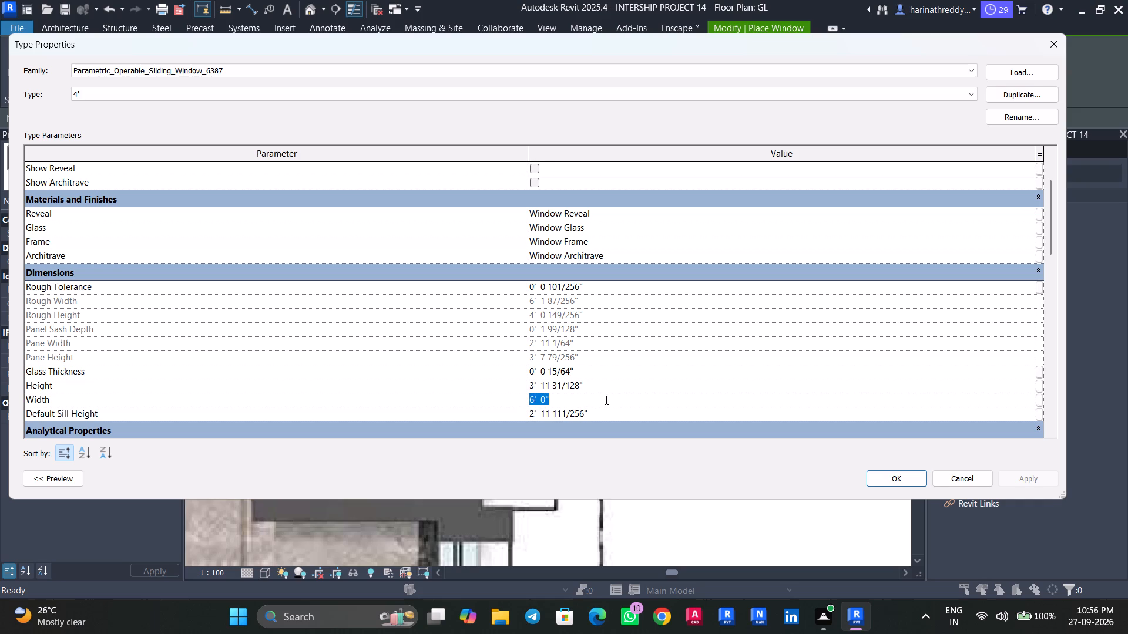
text(4')
key(Return)
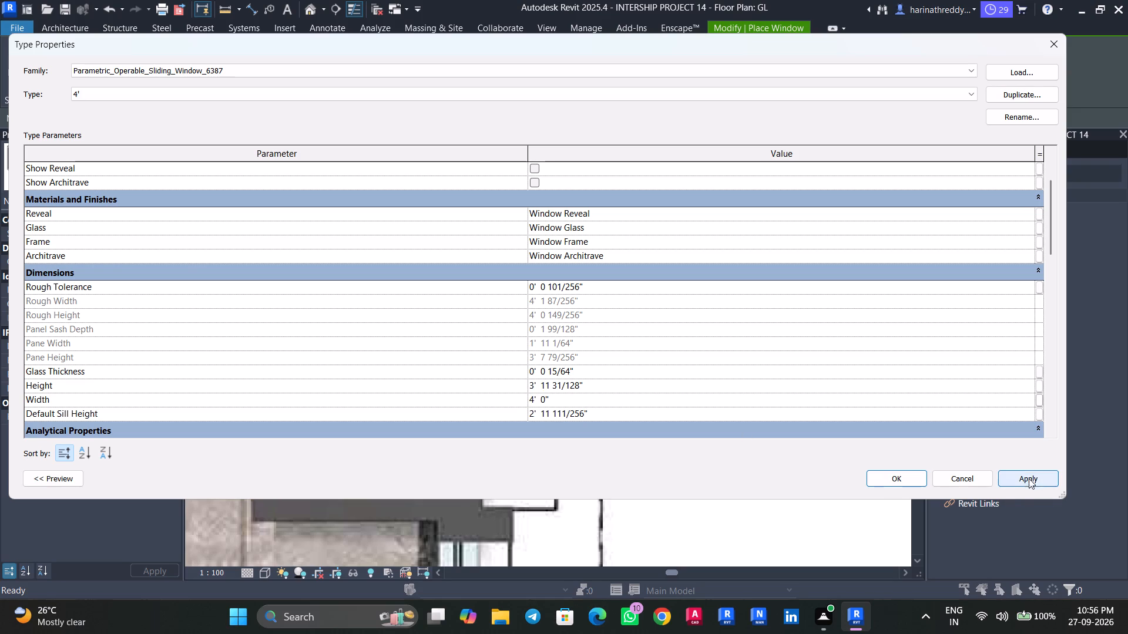
click(1029, 477)
click(889, 474)
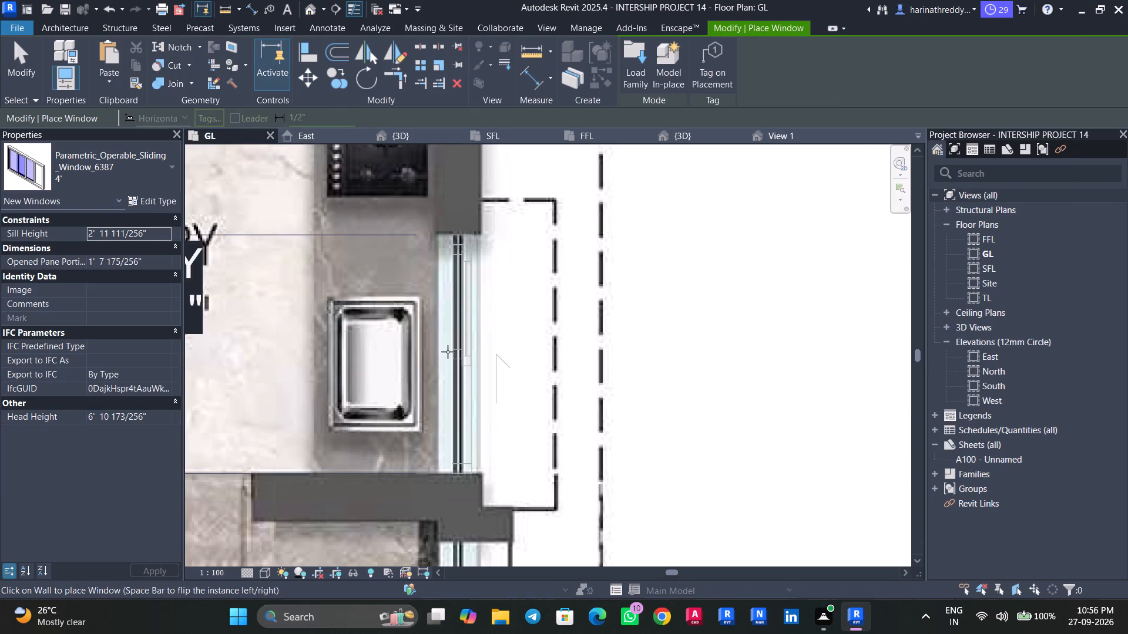
Place the 4' sliding window in the PANTRY's outer wall opening beside the sink.
click(448, 352)
key(Escape)
key(Escape)
key(Escape)
key(Escape)
key(Escape)
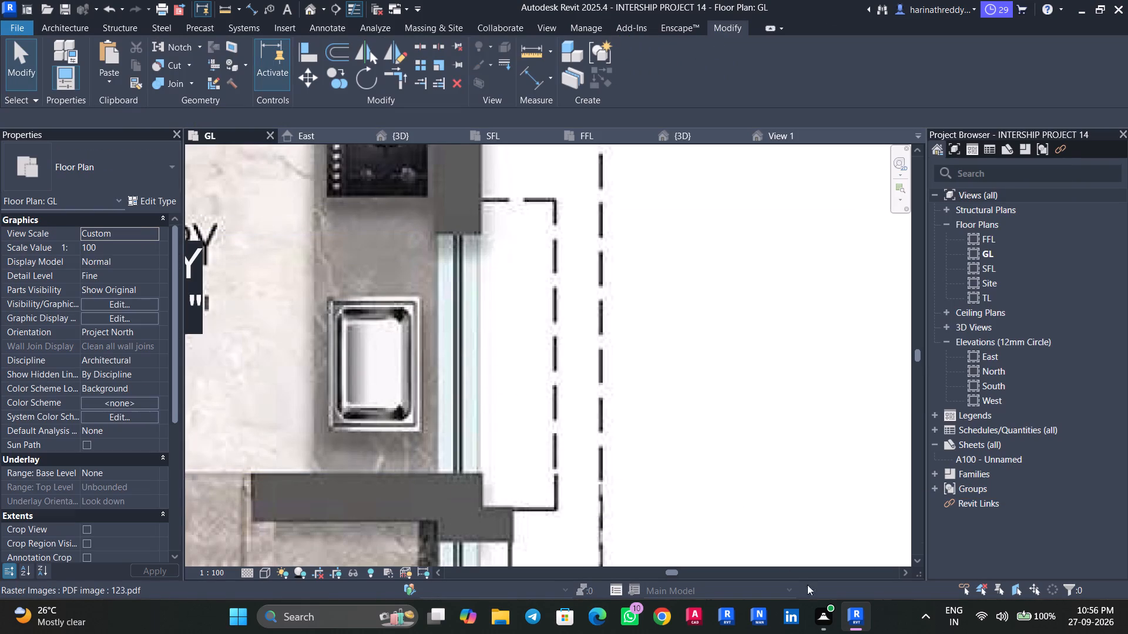
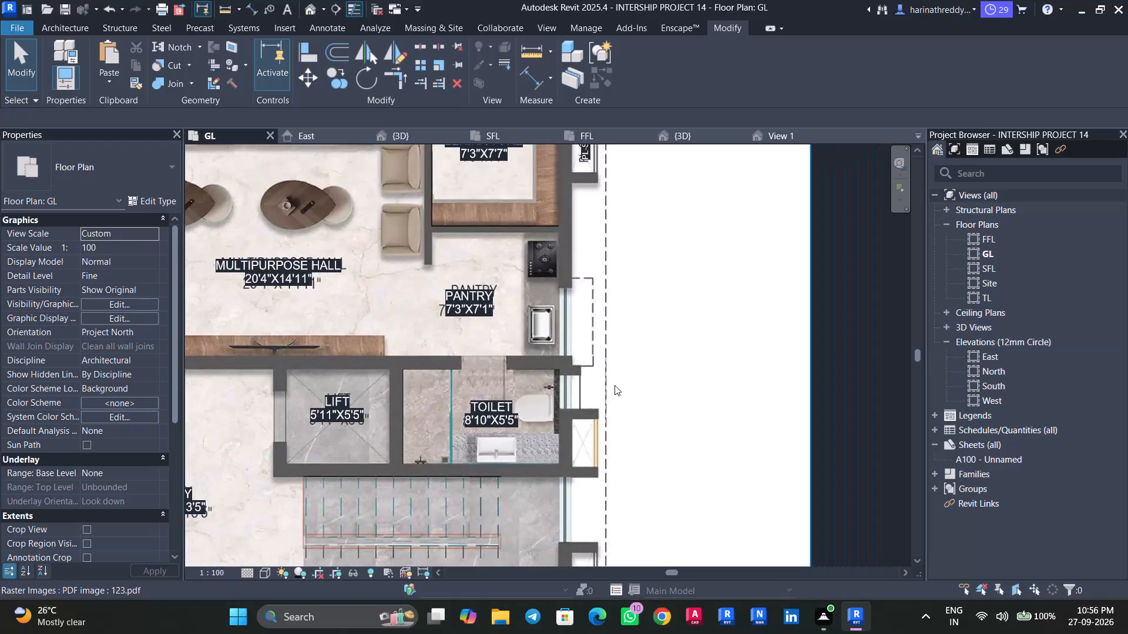
Measure the length of the TOILET's outer wall opening beside the WC on the GL plan.
middle_drag(615, 385, 624, 317)
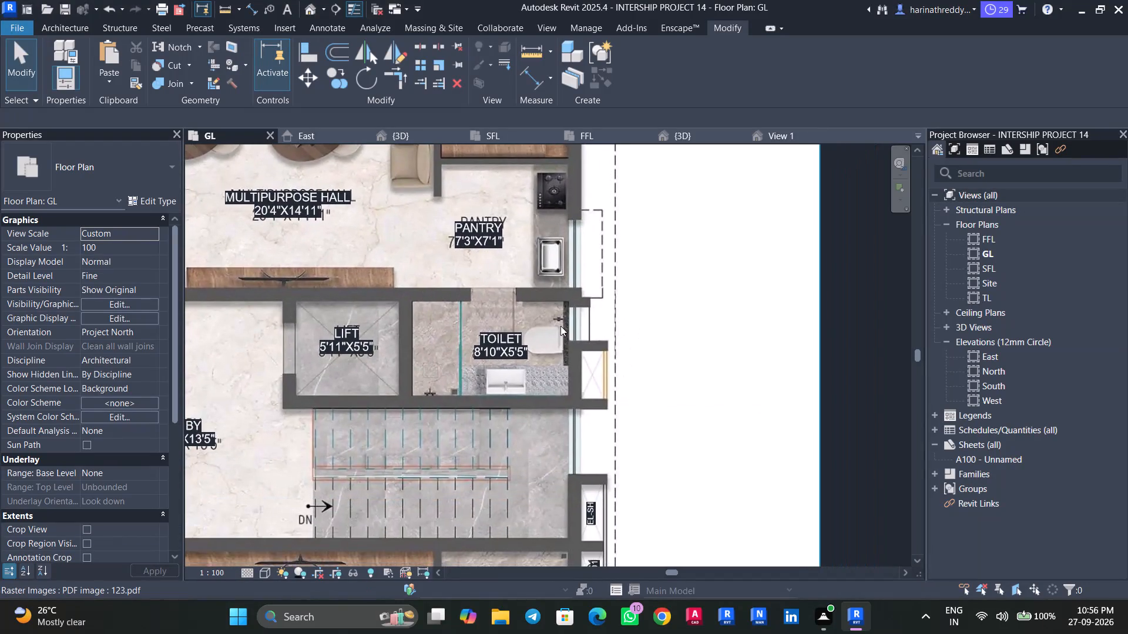
scroll(548, 323, up, 6)
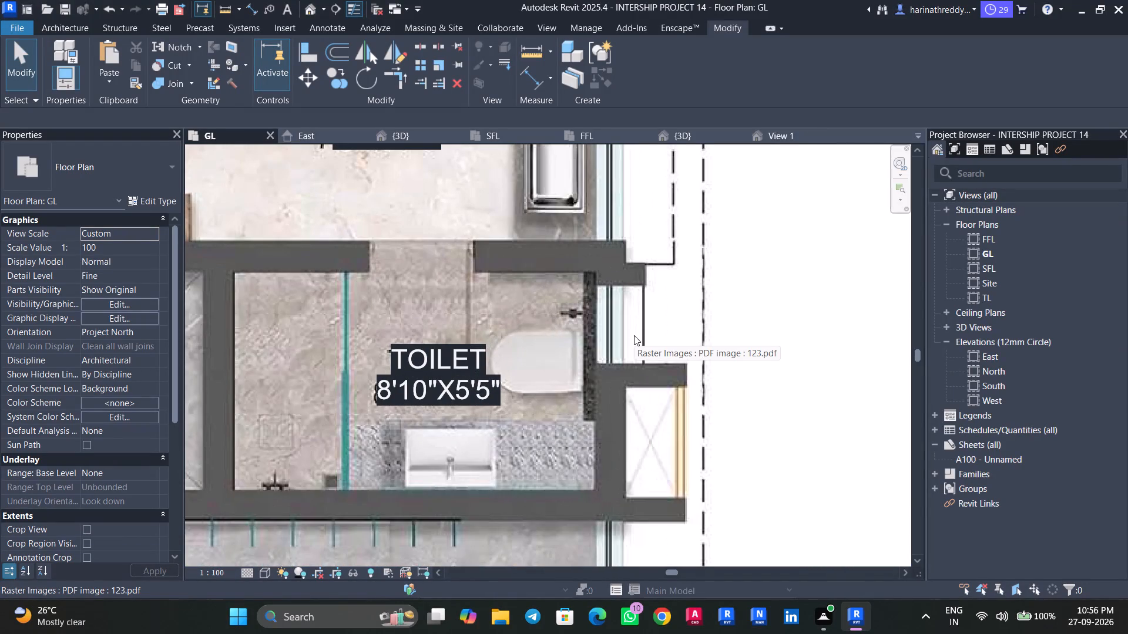
text(WN)
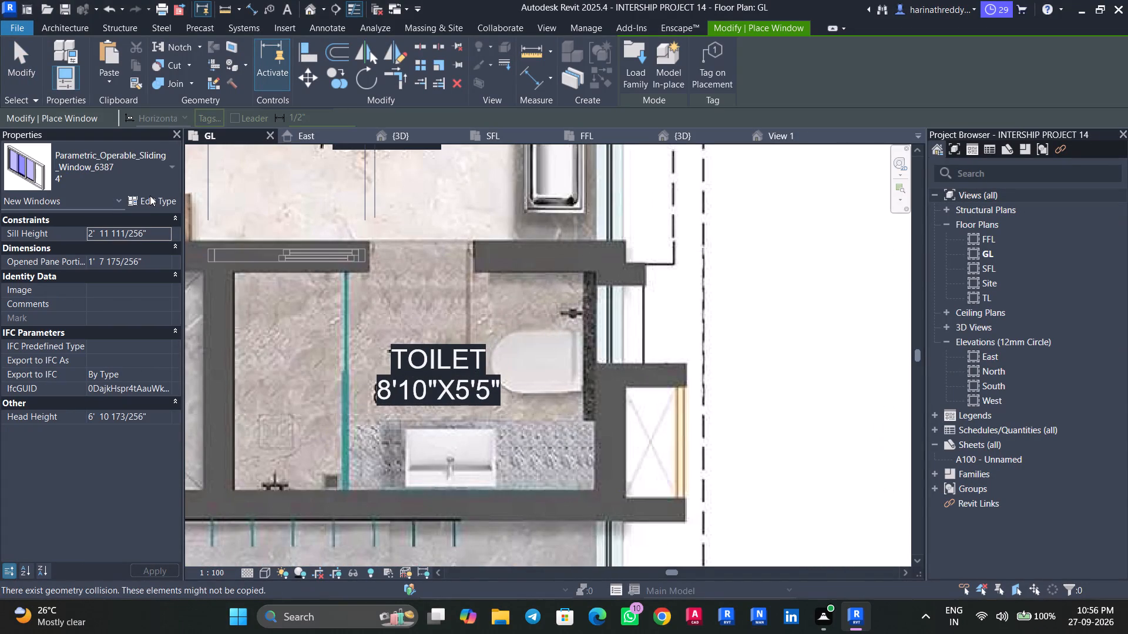
click(150, 195)
key(Escape)
key(Escape)
key(Escape)
key(Escape)
click(789, 216)
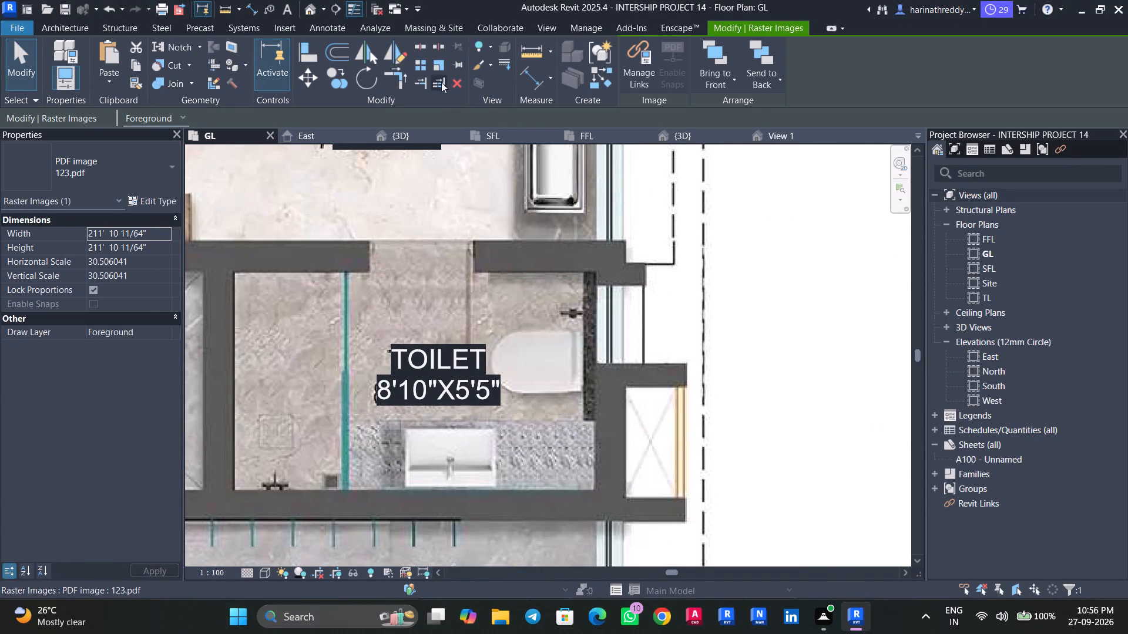
click(438, 69)
scroll(670, 350, up, 4)
click(563, 373)
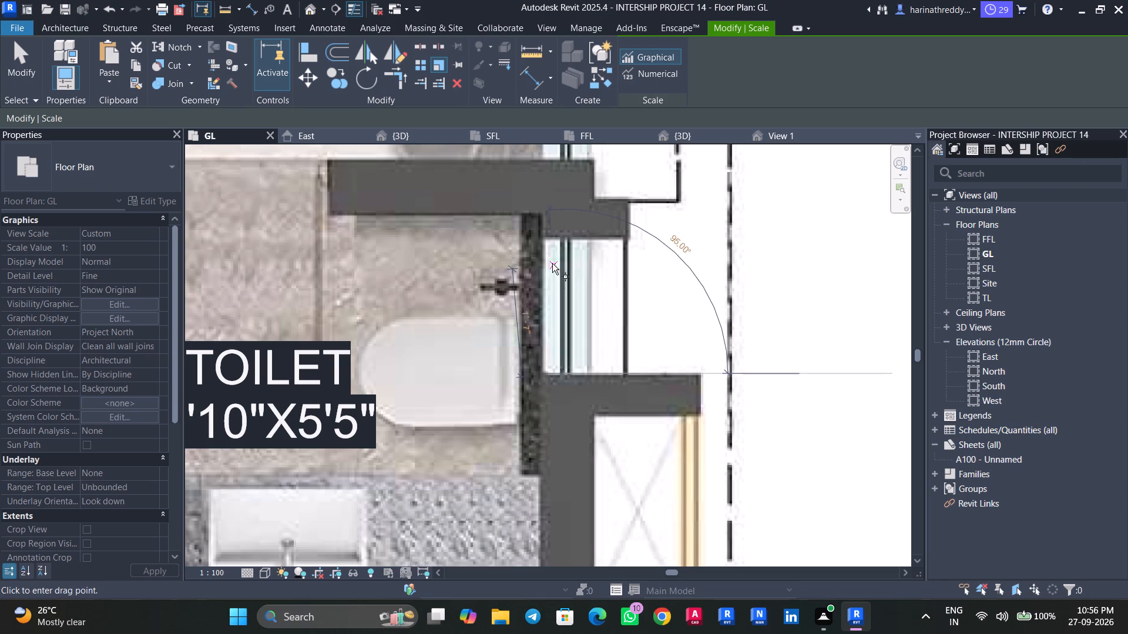
scroll(564, 238, up, 2)
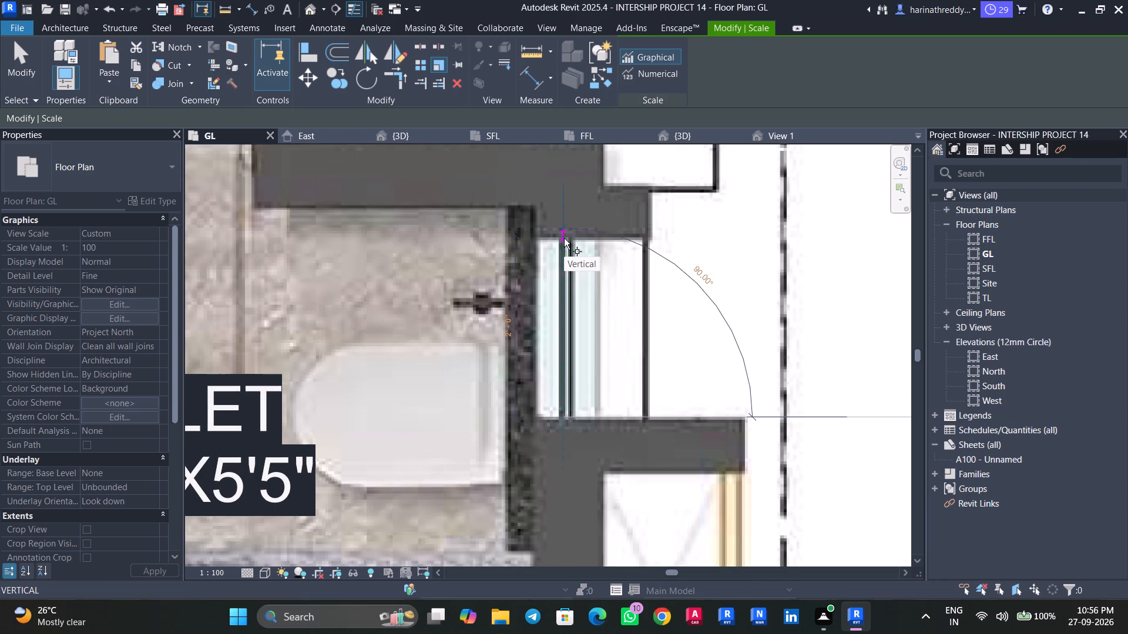
key(Escape)
key(Escape)
Duplicate the 4' sliding window type as 2' and set its width to 2'.
key(w)
key(n)
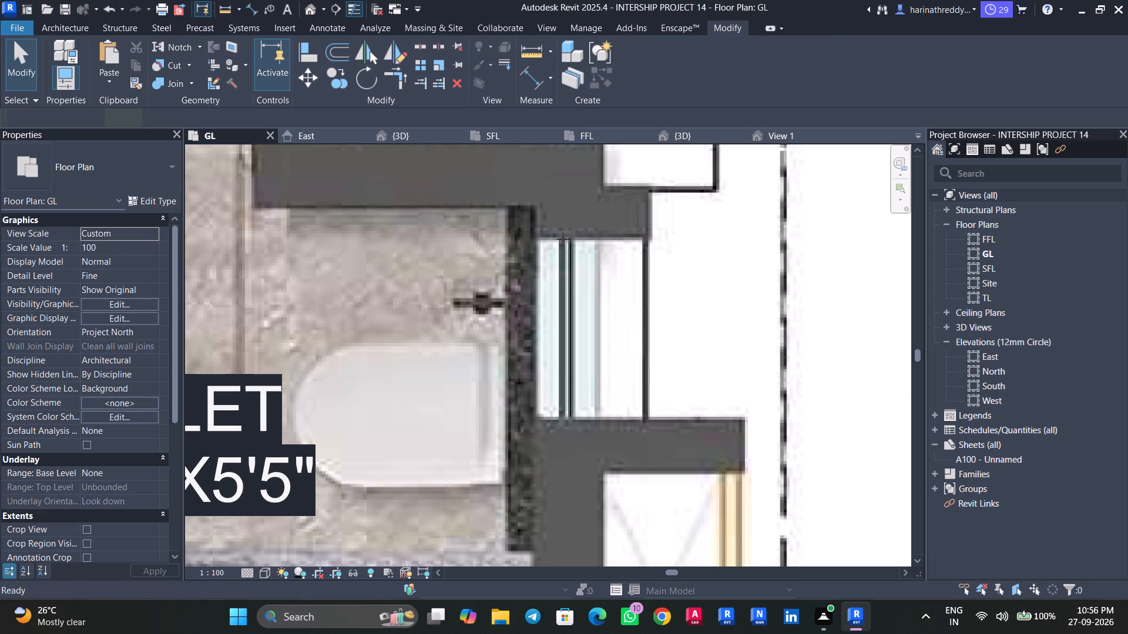
click(153, 198)
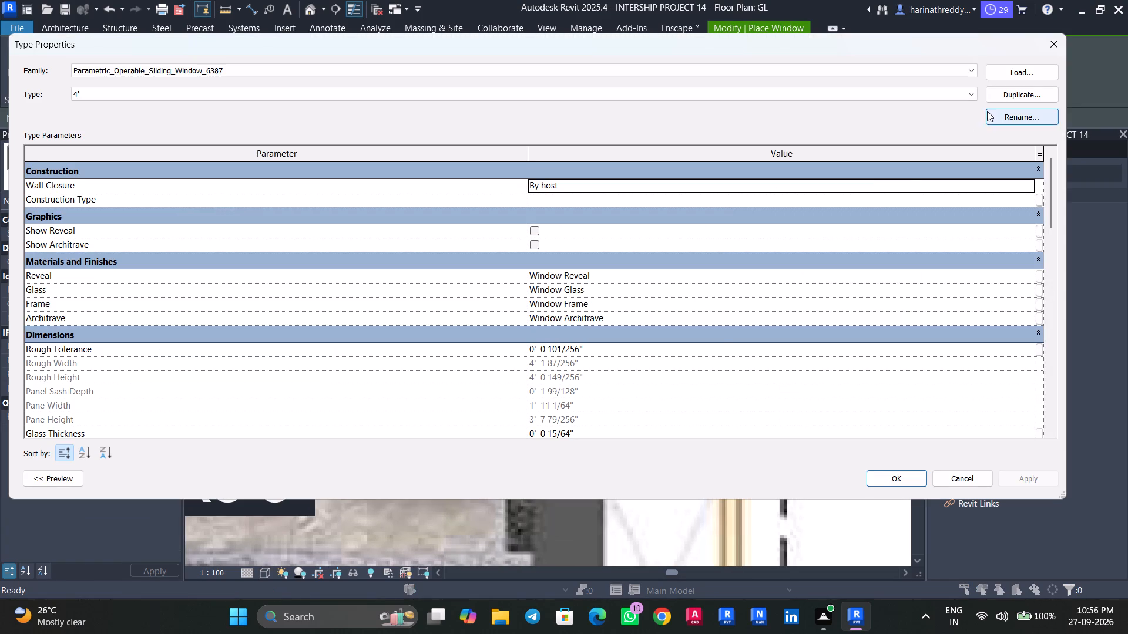
click(994, 100)
text(2')
key(Return)
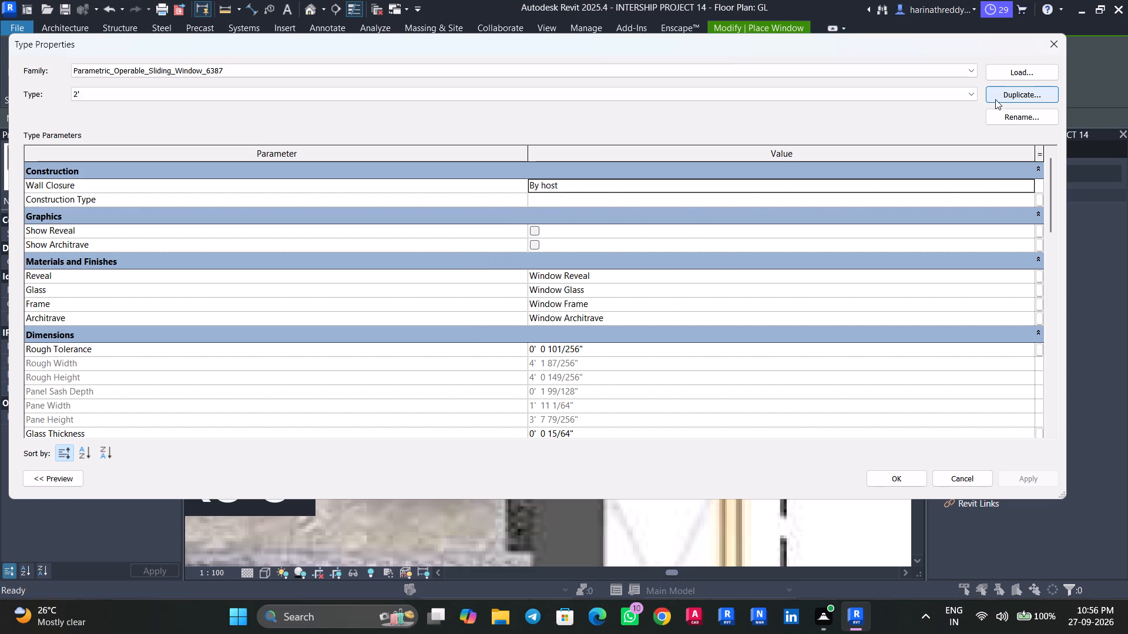
click(901, 478)
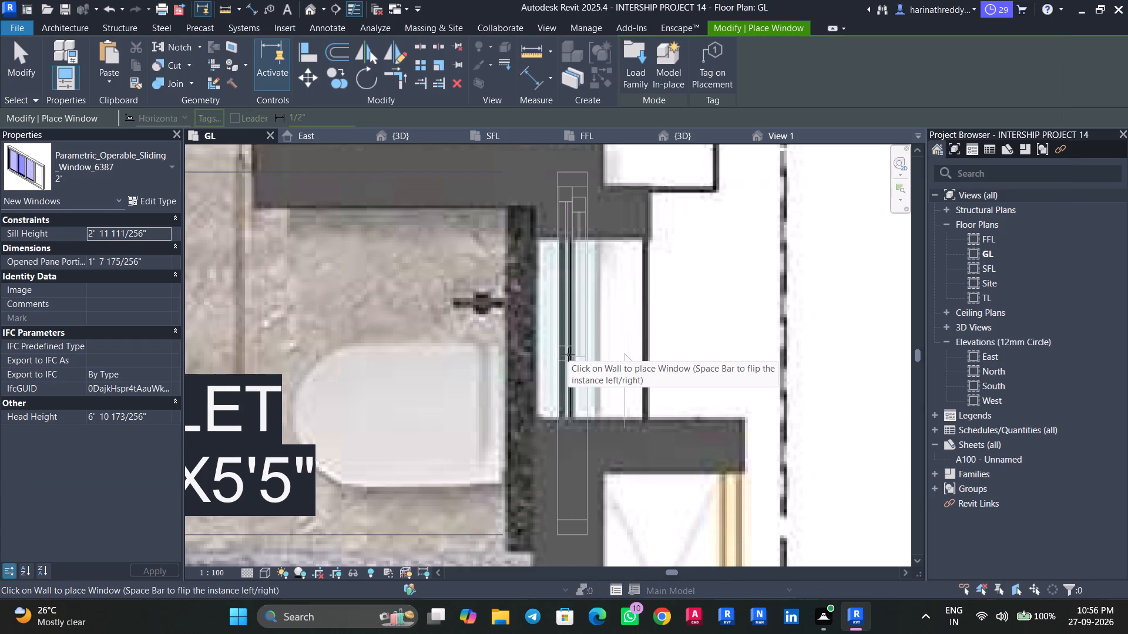
click(148, 192)
scroll(748, 329, down, 5)
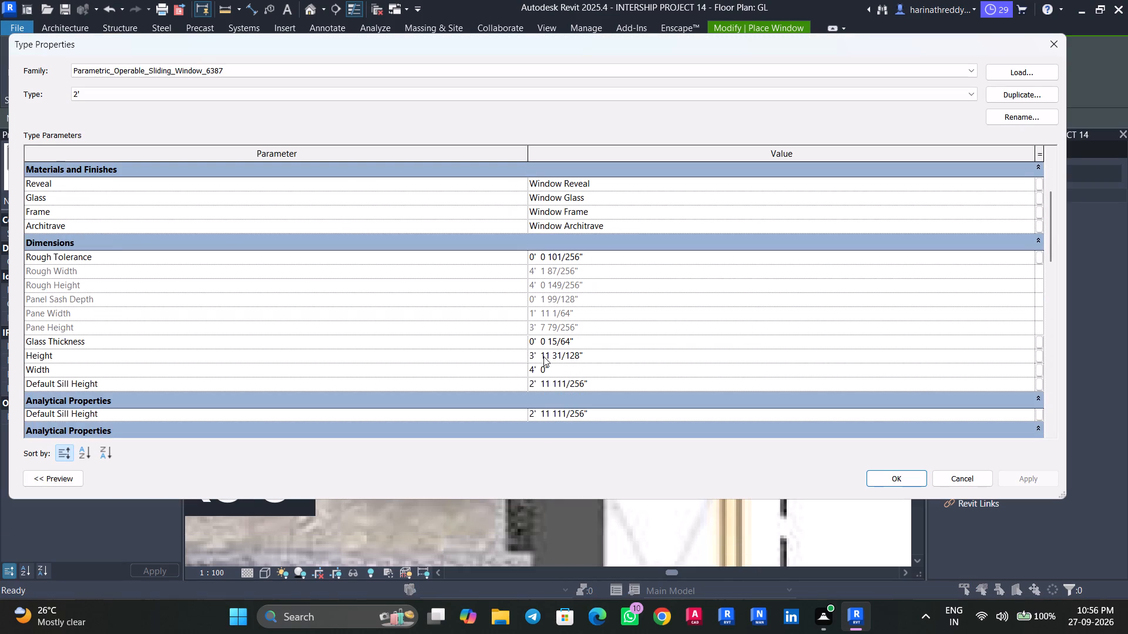
click(597, 290)
text(2')
key(Return)
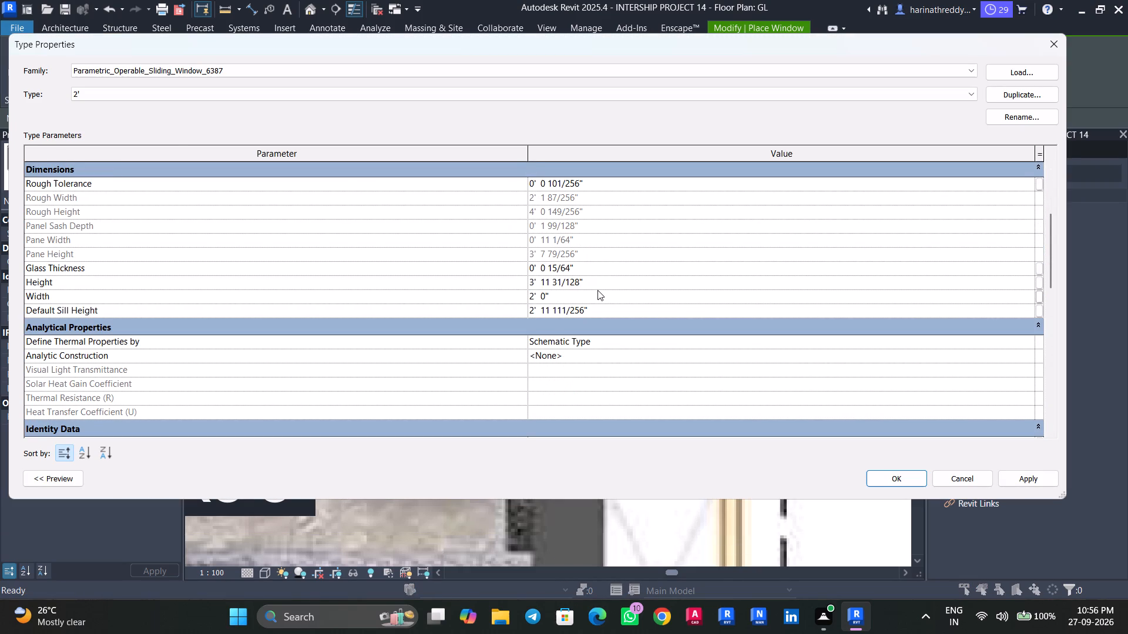
click(1015, 475)
click(891, 477)
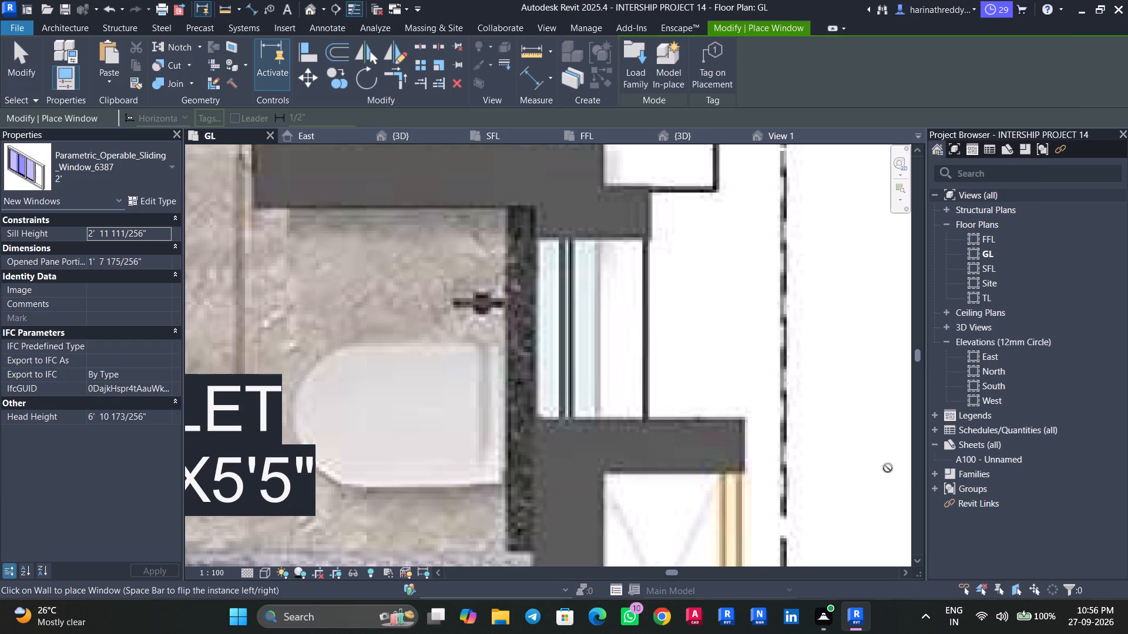
key(Escape)
key(Escape)
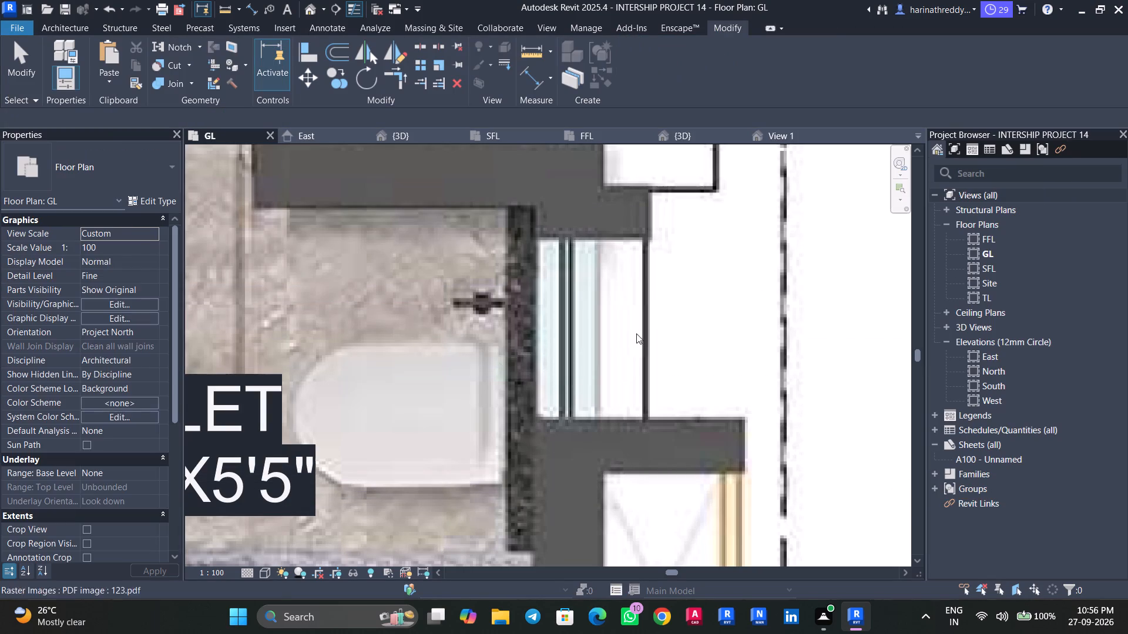
Measure the TOILET's outer wall opening again along the wall's inner face.
key(Escape)
click(620, 335)
click(440, 67)
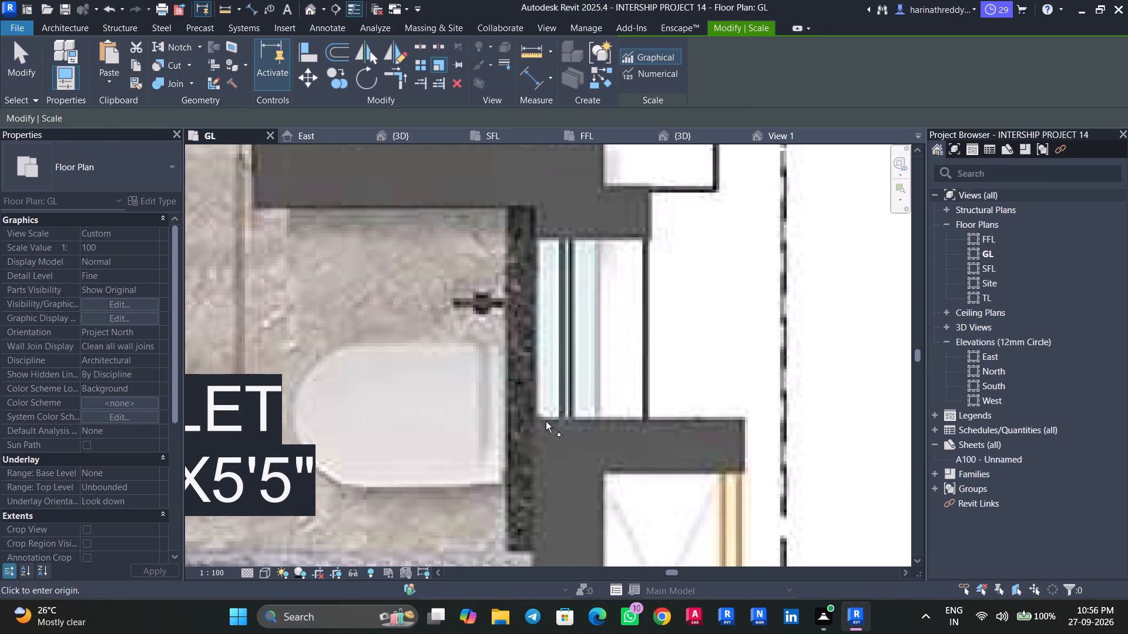
click(538, 417)
scroll(539, 242, up, 3)
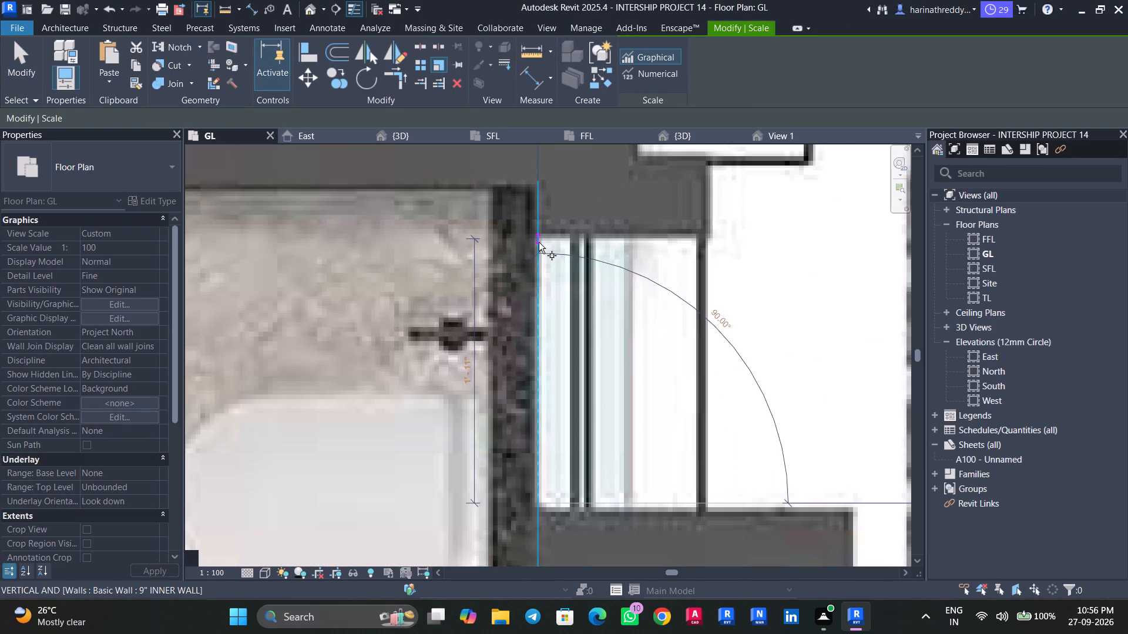
key(Escape)
key(Escape)
Rename the 2' sliding window type as 1' and set its width to 1'.
scroll(553, 312, down, 5)
scroll(556, 314, up, 1)
scroll(556, 314, down, 6)
middle_drag(562, 306, 566, 434)
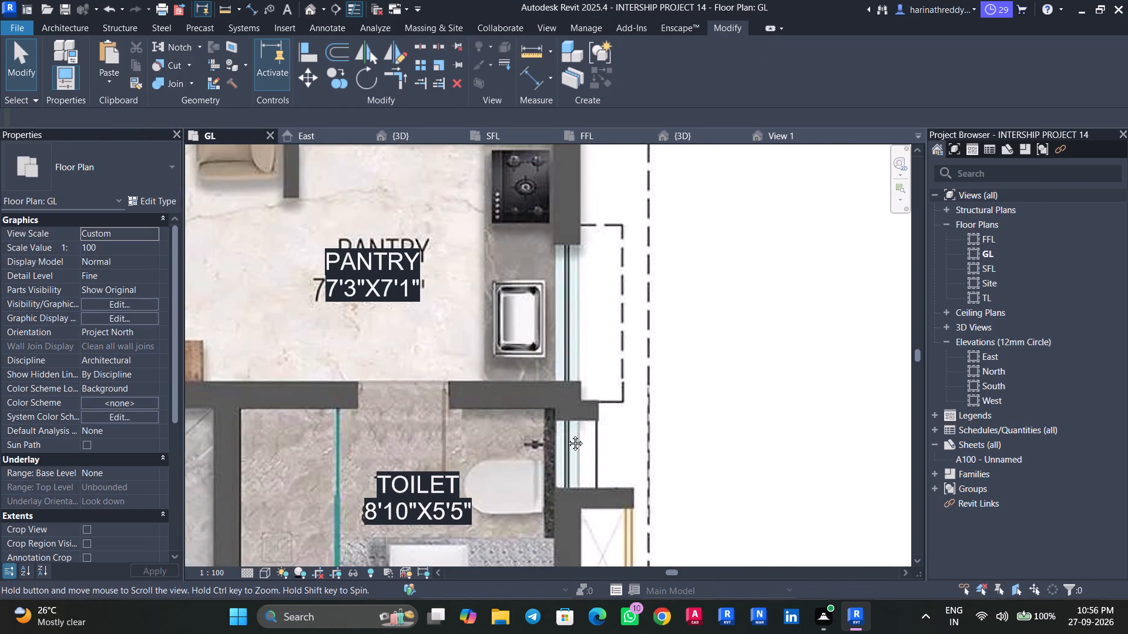
middle_drag(566, 434, 568, 435)
key(Escape)
key(Tab)
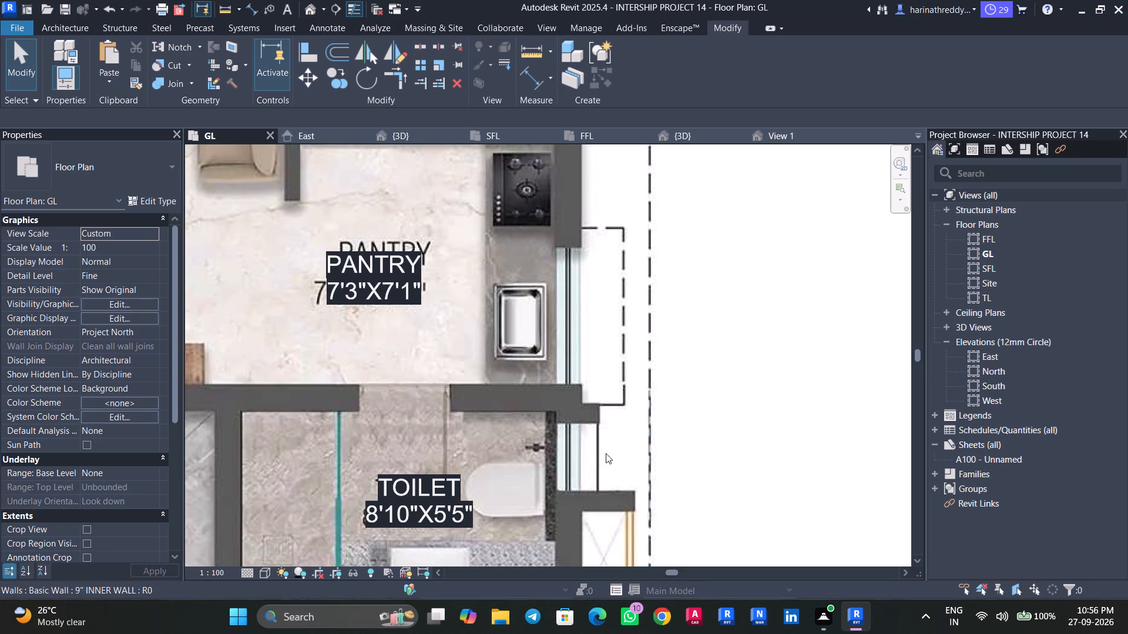
key(w)
key(n)
click(173, 202)
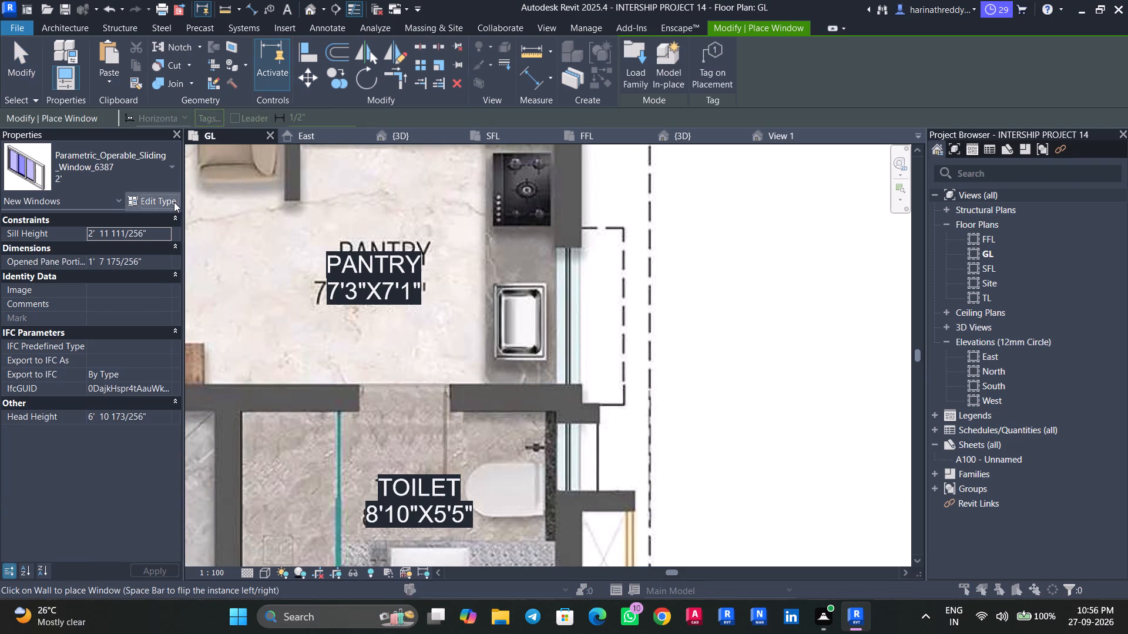
click(1013, 118)
text(1')
key(Return)
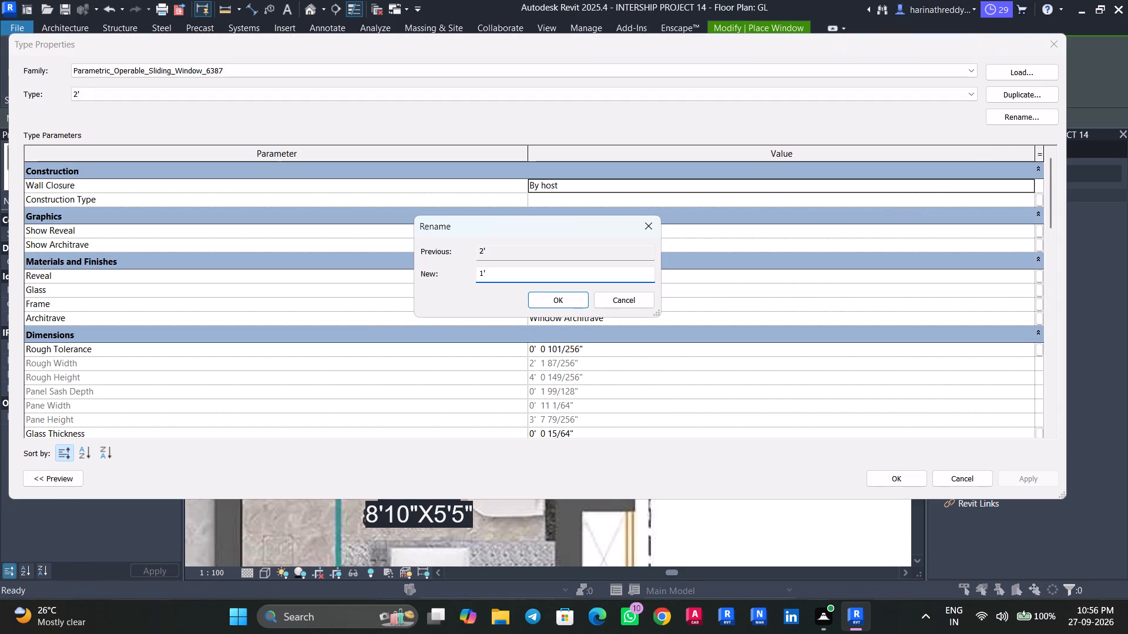
scroll(631, 284, down, 4)
click(600, 322)
text(1')
key(Return)
click(1011, 476)
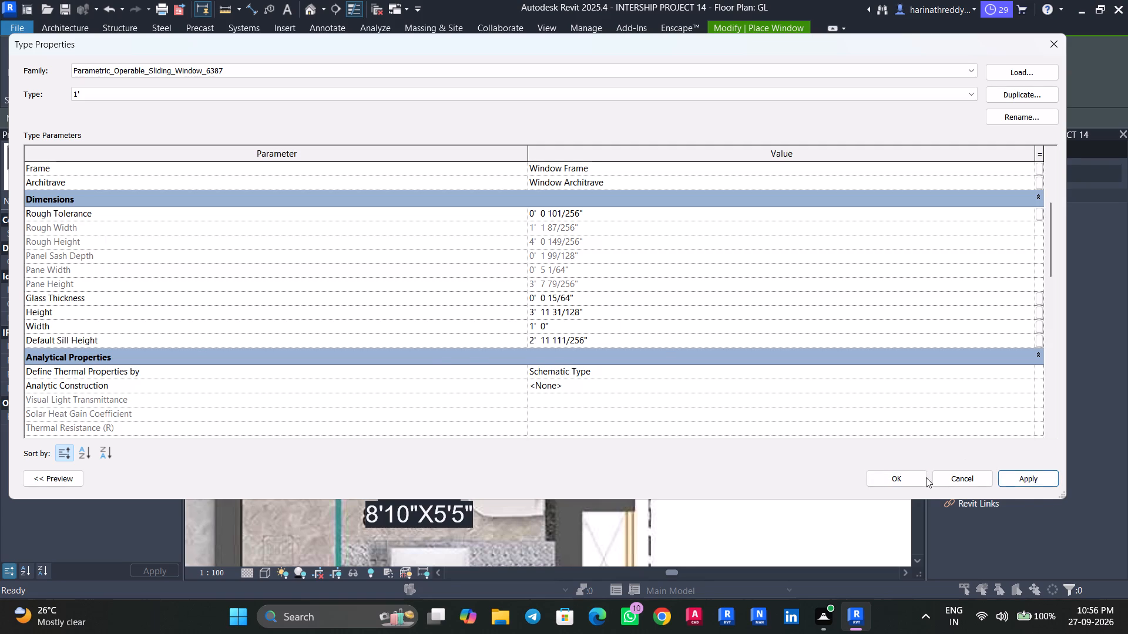
click(926, 477)
Place the 1' sliding window in the TOILET's outer wall opening beside the WC.
scroll(566, 467, up, 2)
scroll(566, 467, down, 1)
scroll(566, 467, up, 3)
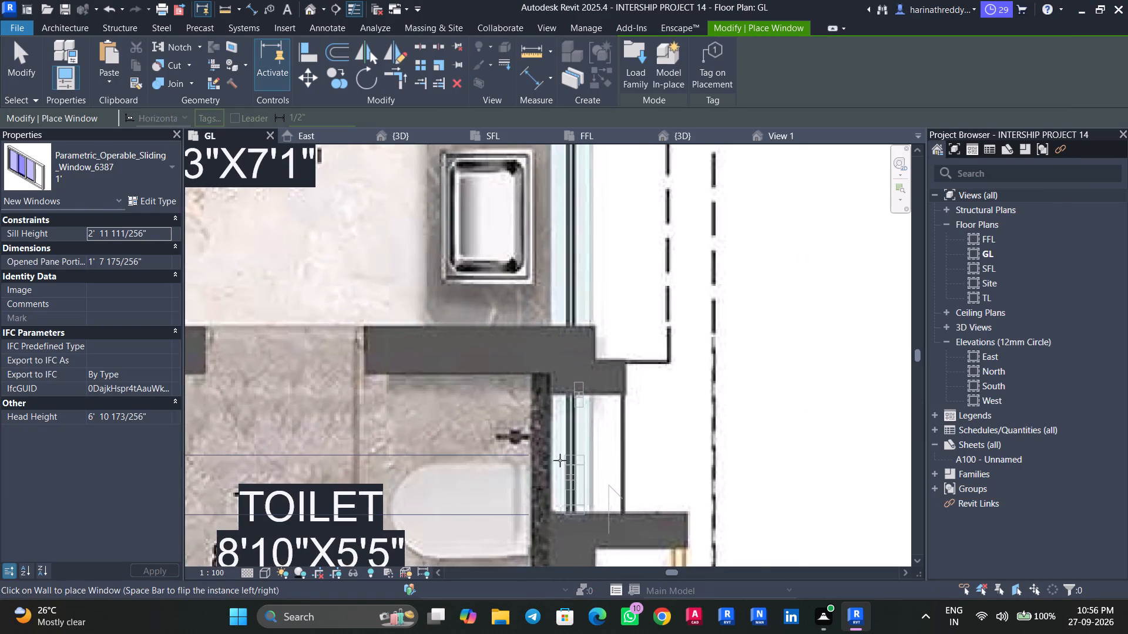
scroll(562, 459, up, 3)
click(563, 454)
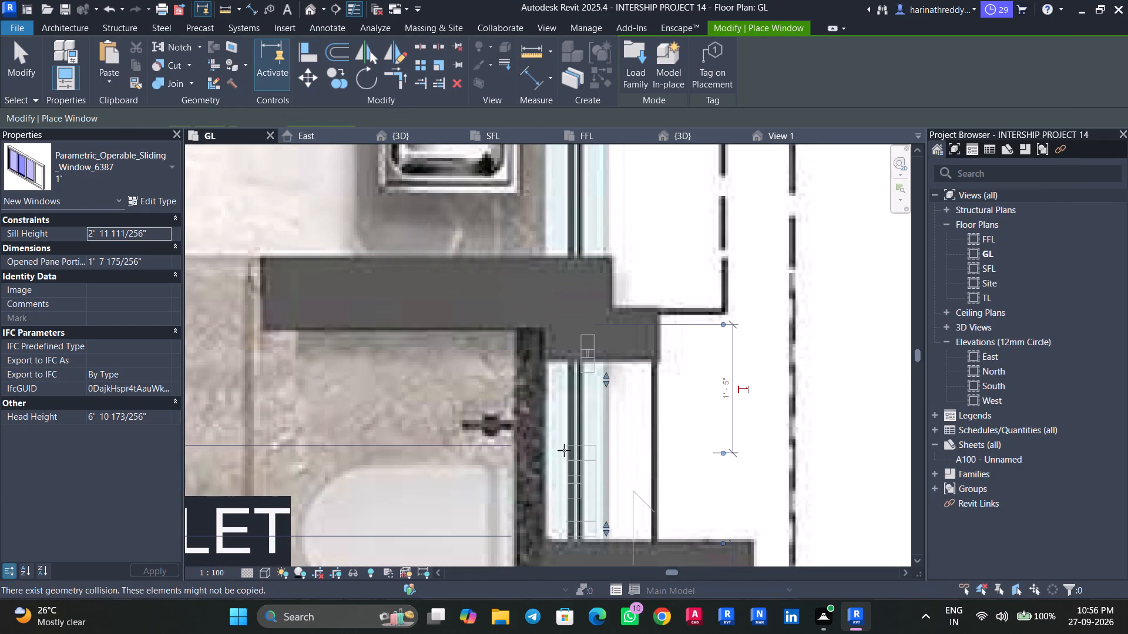
key(Escape)
key(Escape)
key(Escape)
key(Escape)
Inspect the TOILET's 1' window and the PANTRY's 4' window on the outer wall in the 3D view.
click(402, 137)
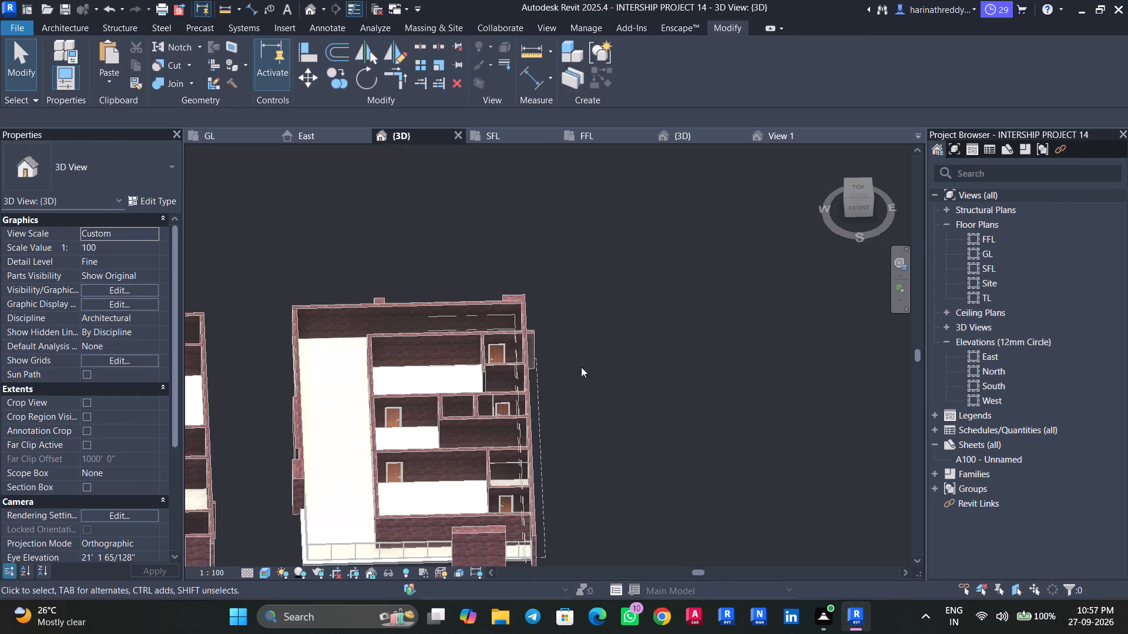
shift+middle_drag(607, 494, 551, 454)
middle_drag(558, 451, 659, 223)
scroll(606, 410, up, 4)
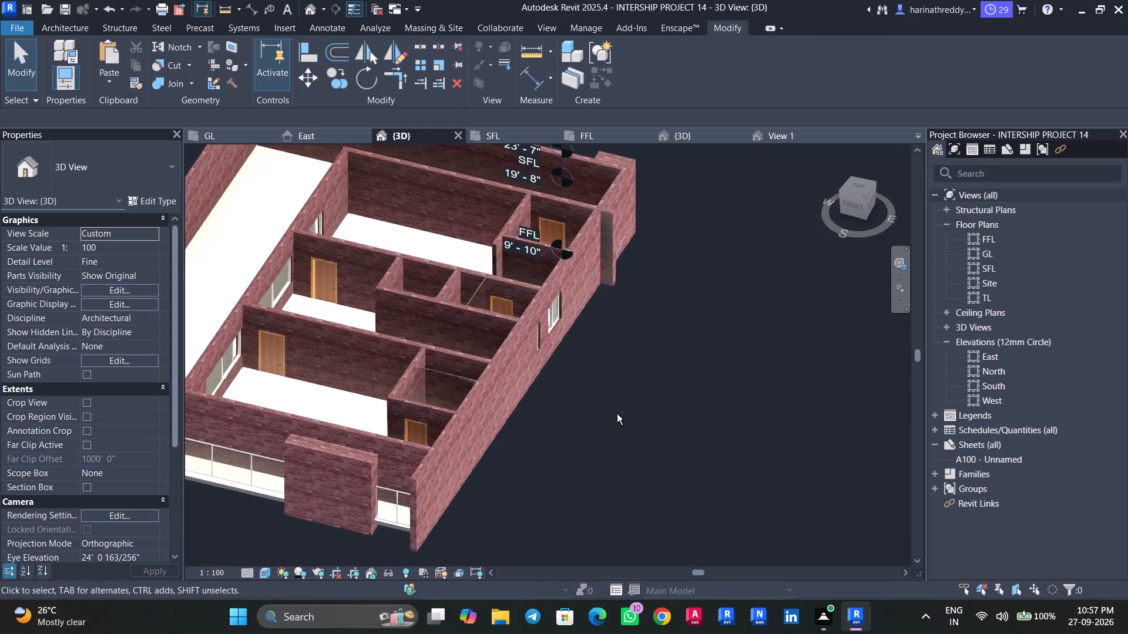
shift+middle_drag(614, 413, 544, 353)
middle_drag(544, 360, 821, 388)
middle_drag(686, 414, 784, 383)
shift+middle_drag(613, 456, 580, 451)
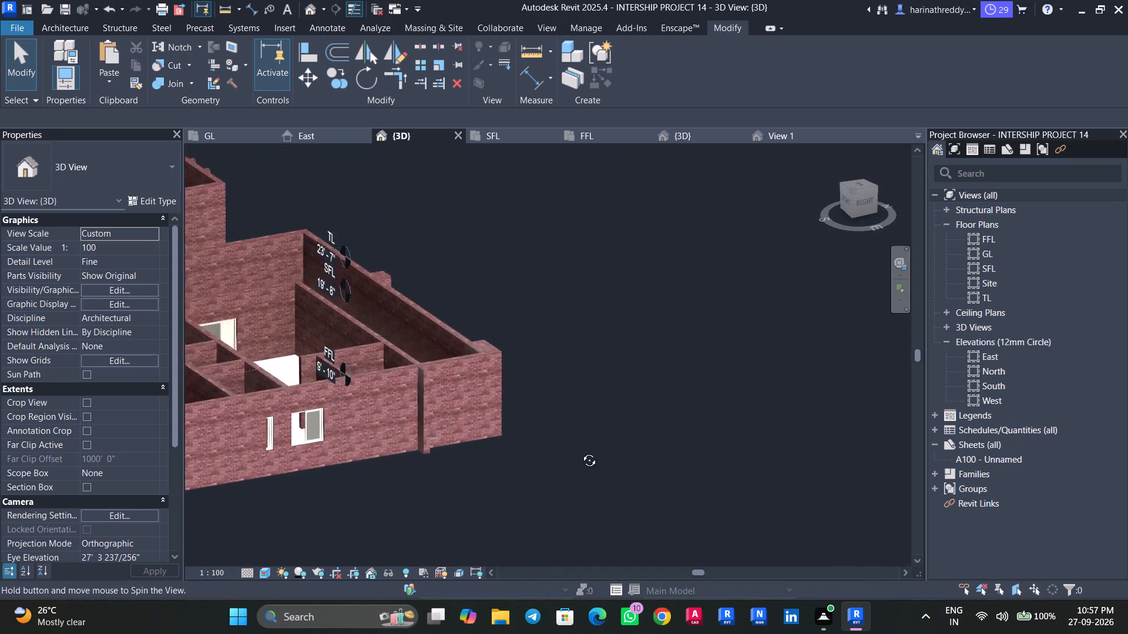
shift+middle_drag(580, 451, 578, 451)
middle_drag(577, 450, 856, 415)
scroll(653, 432, up, 5)
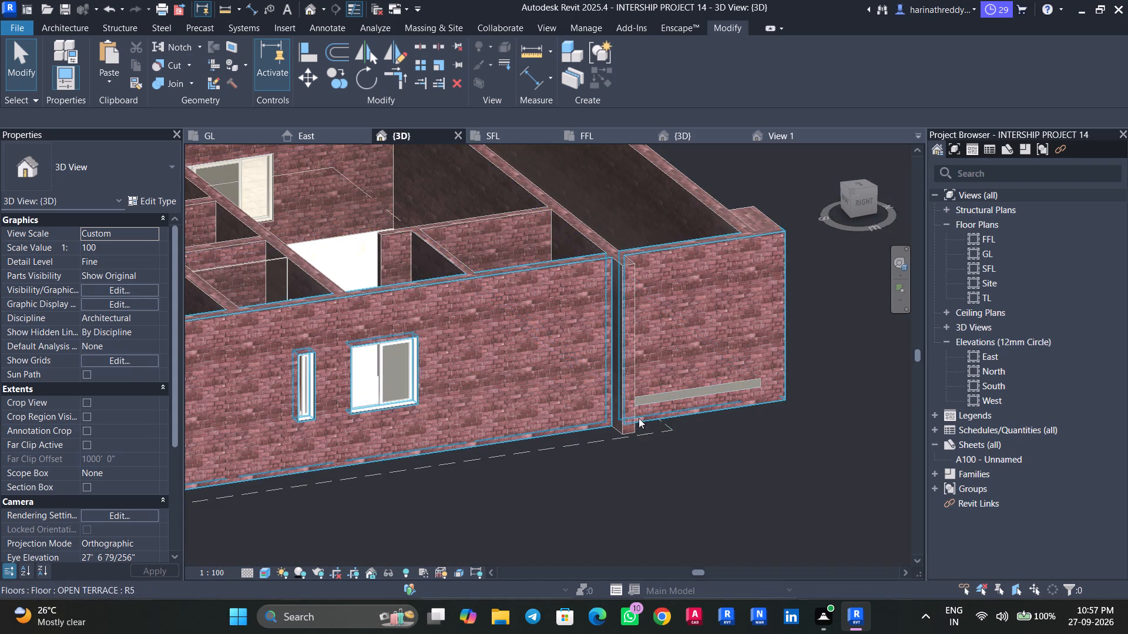
shift+middle_drag(577, 451, 555, 451)
middle_drag(555, 453, 844, 404)
middle_drag(429, 387, 713, 367)
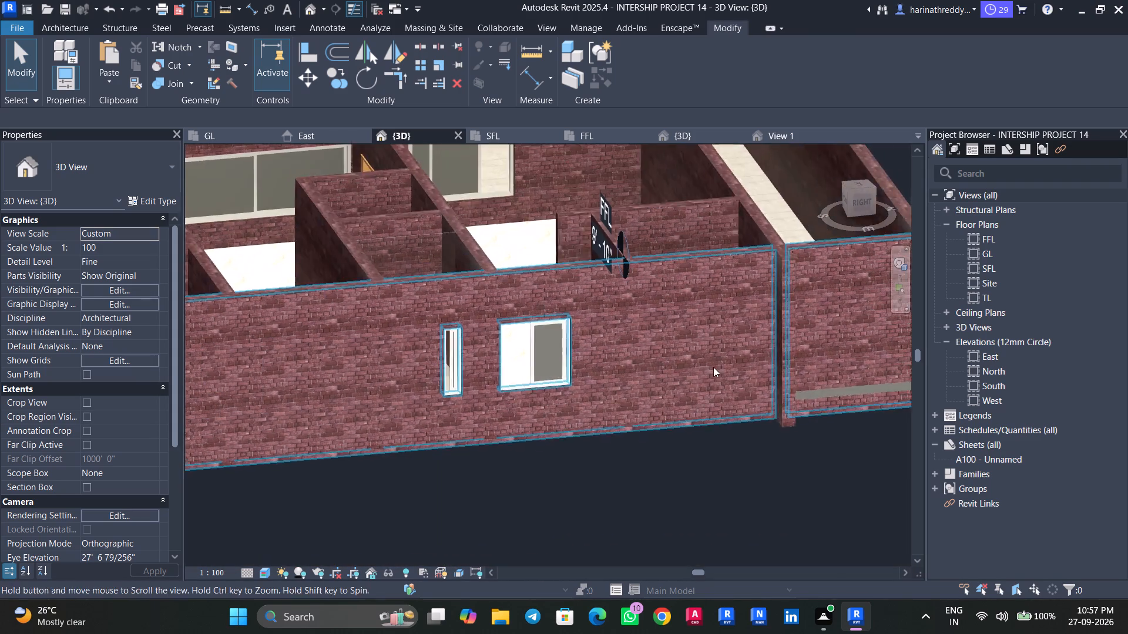
middle_drag(713, 367, 713, 367)
scroll(412, 380, up, 5)
click(524, 366)
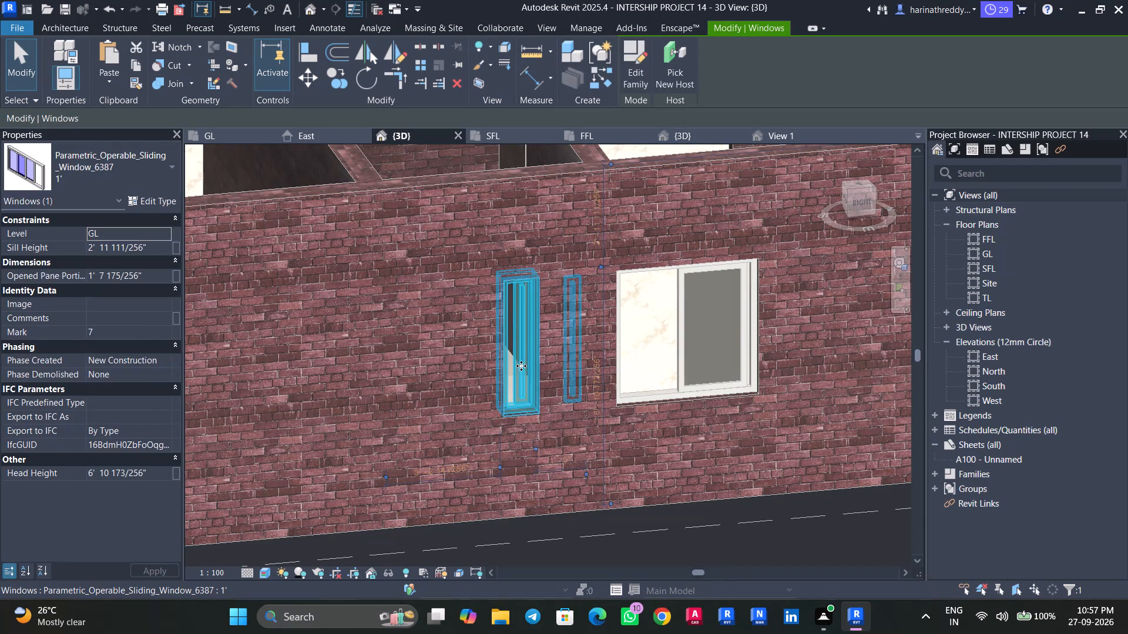
key(Escape)
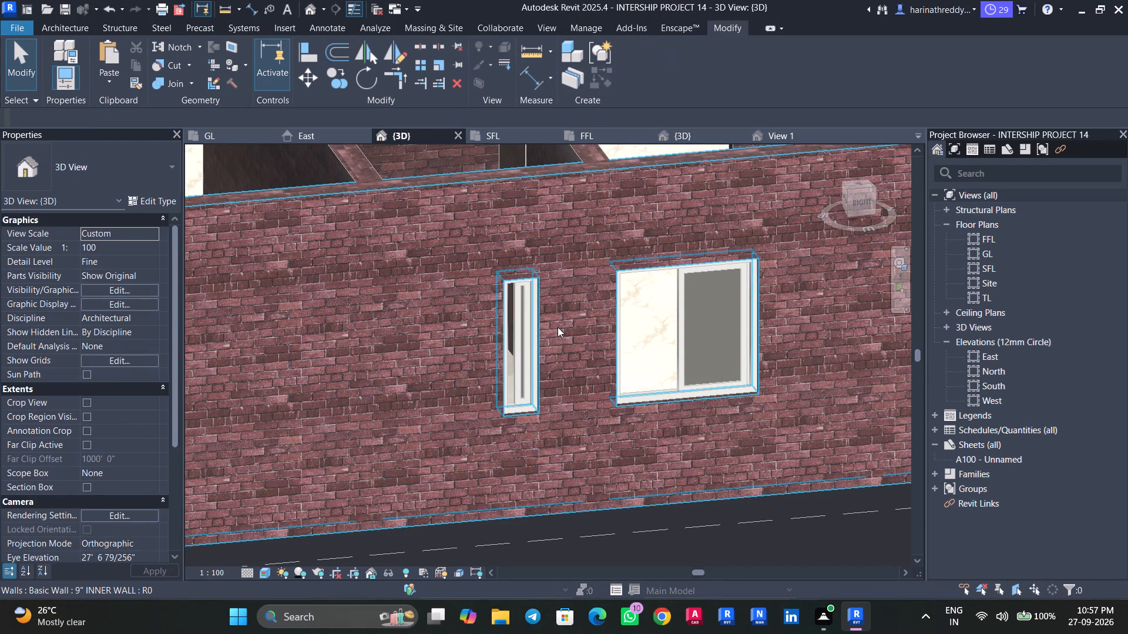
click(558, 327)
key(Escape)
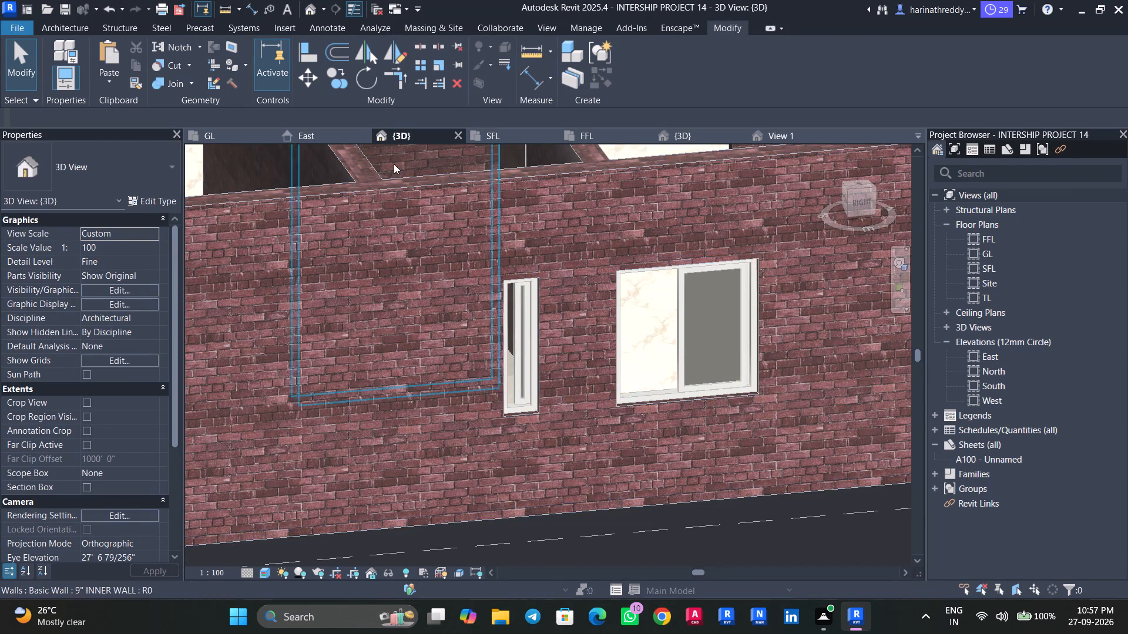
scroll(701, 312, up, 5)
key(space)
key(space)
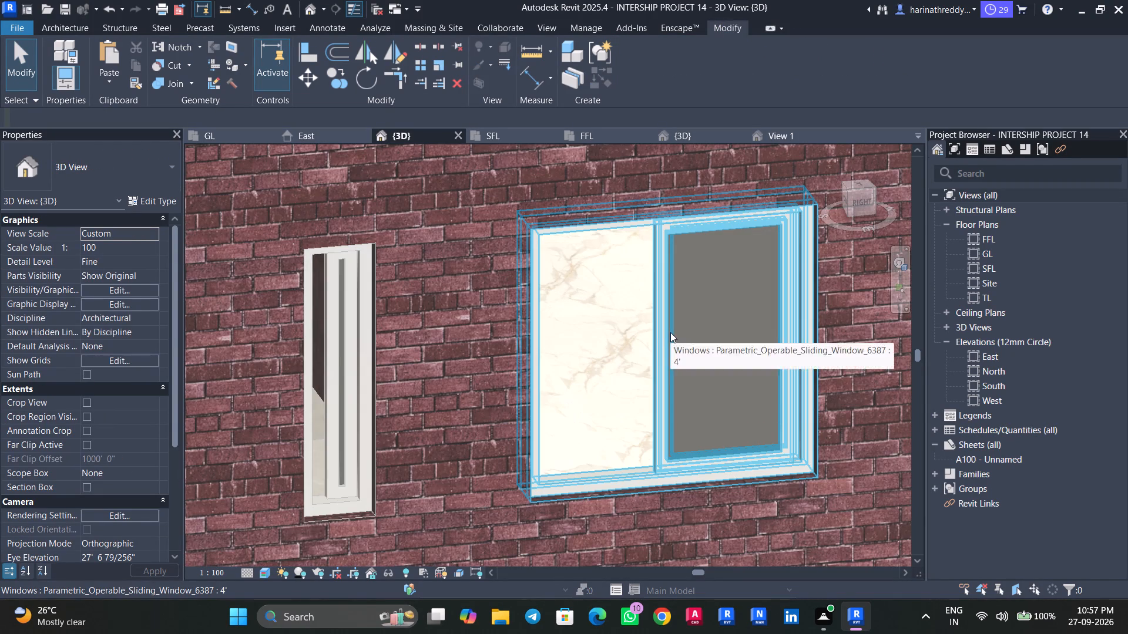
scroll(639, 336, down, 4)
shift+middle_click(728, 437)
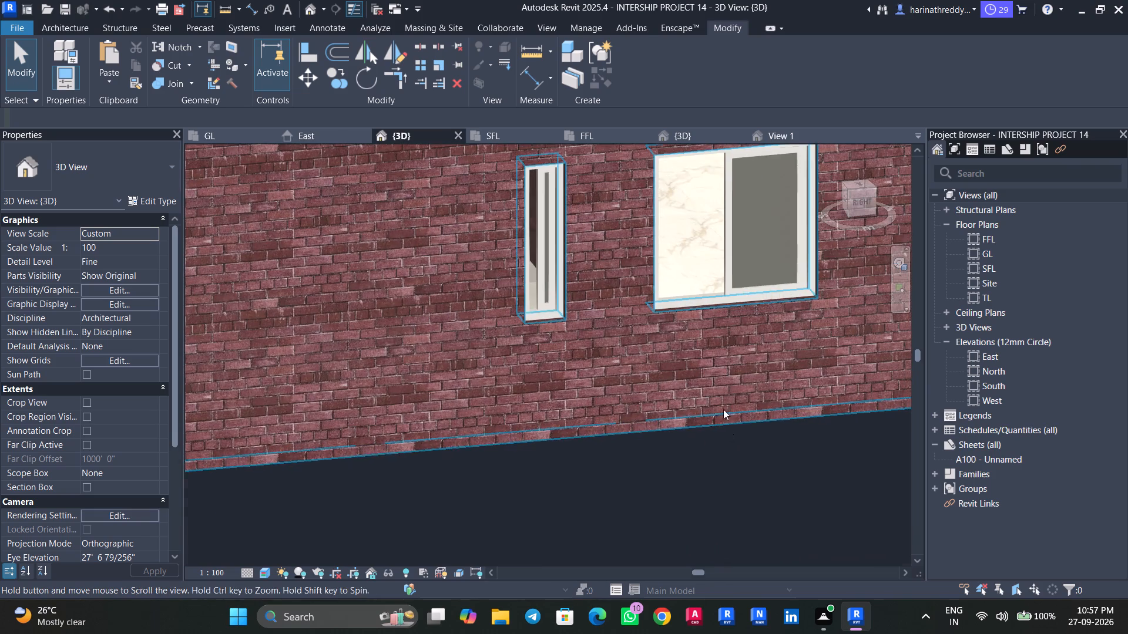
click(770, 289)
key(Escape)
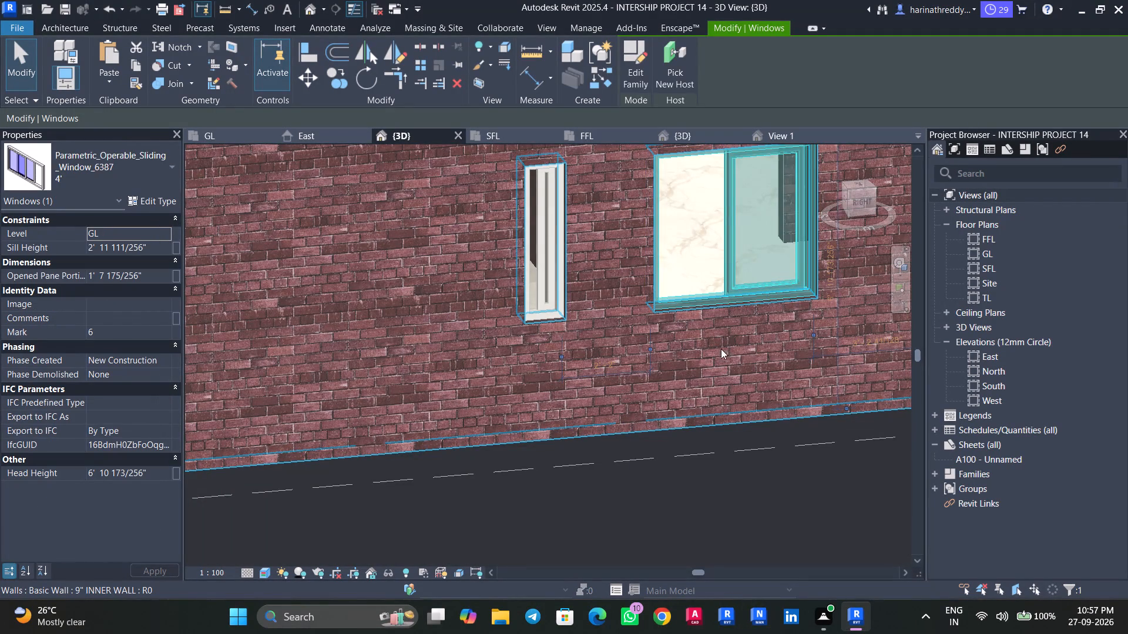
click(533, 290)
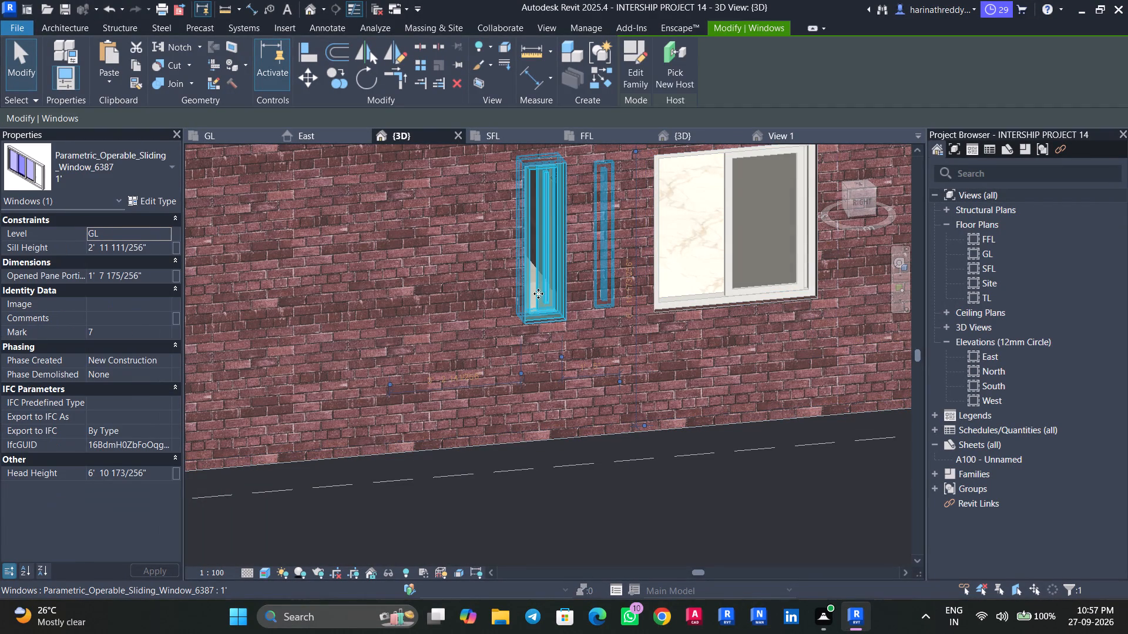
Delete the 1' sliding window from the TOILET's outer wall.
key(Delete)
On the GL plan, duplicate the Windows_Sgl_Plain 910x910mm window type as 1' and set its width to 1'.
click(231, 138)
scroll(574, 307, down, 6)
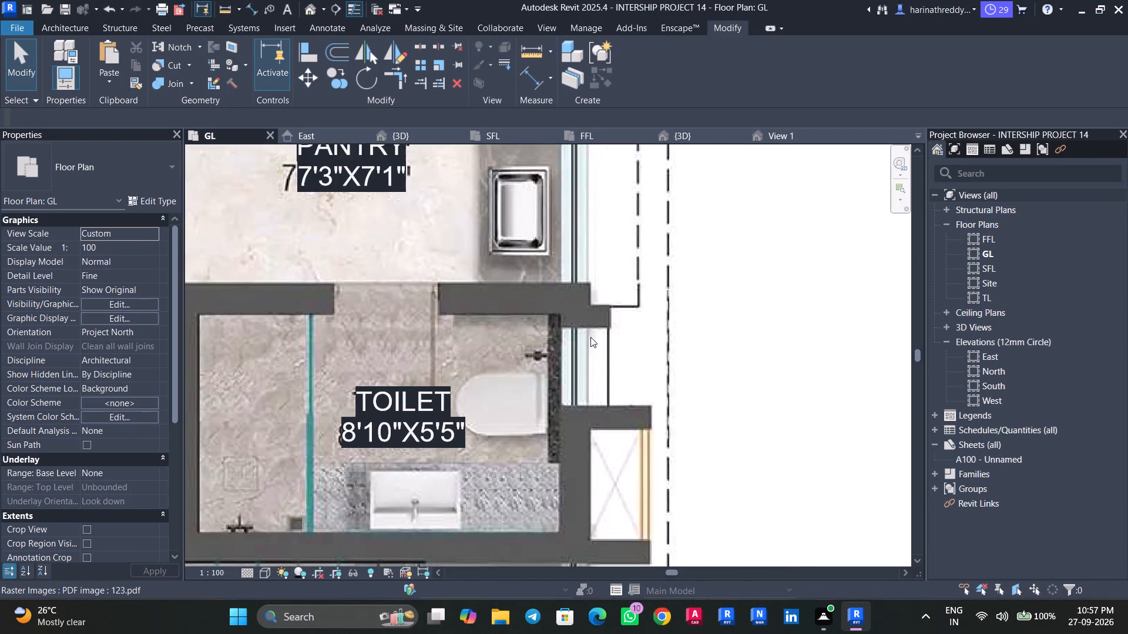
middle_drag(594, 342, 577, 266)
key(w)
key(n)
click(125, 156)
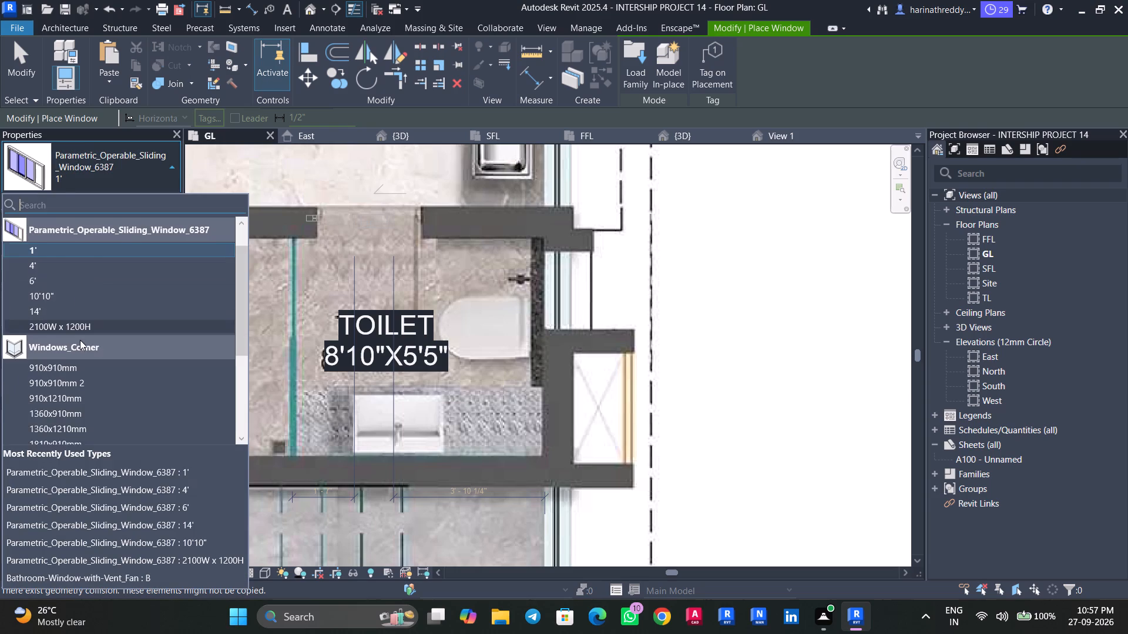
scroll(80, 340, up, 7)
scroll(92, 331, down, 3)
click(83, 386)
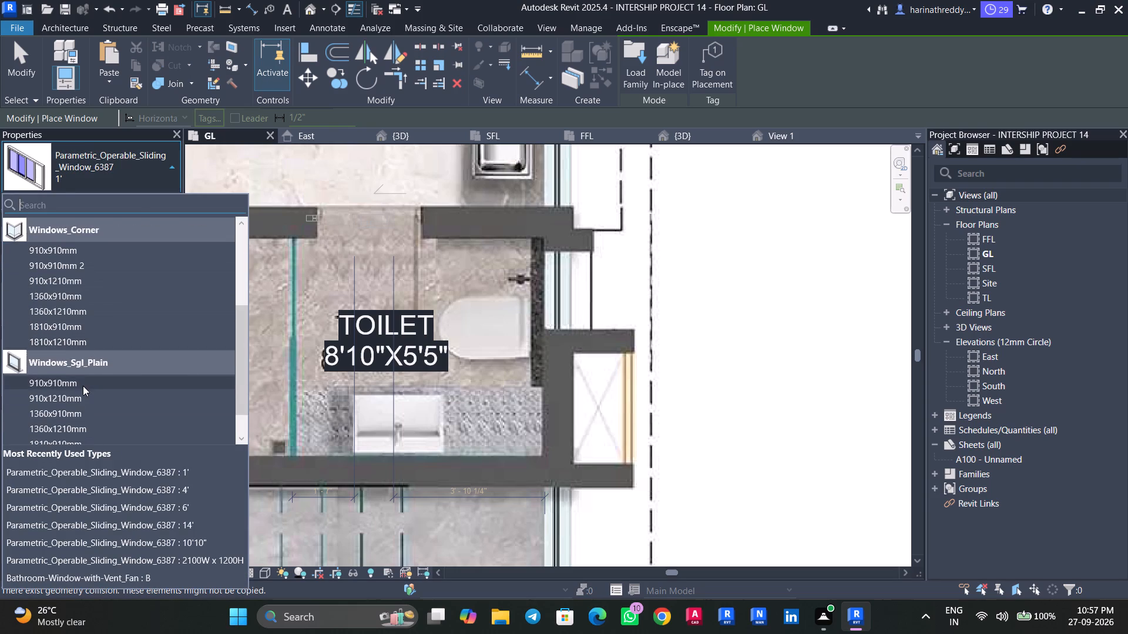
click(153, 203)
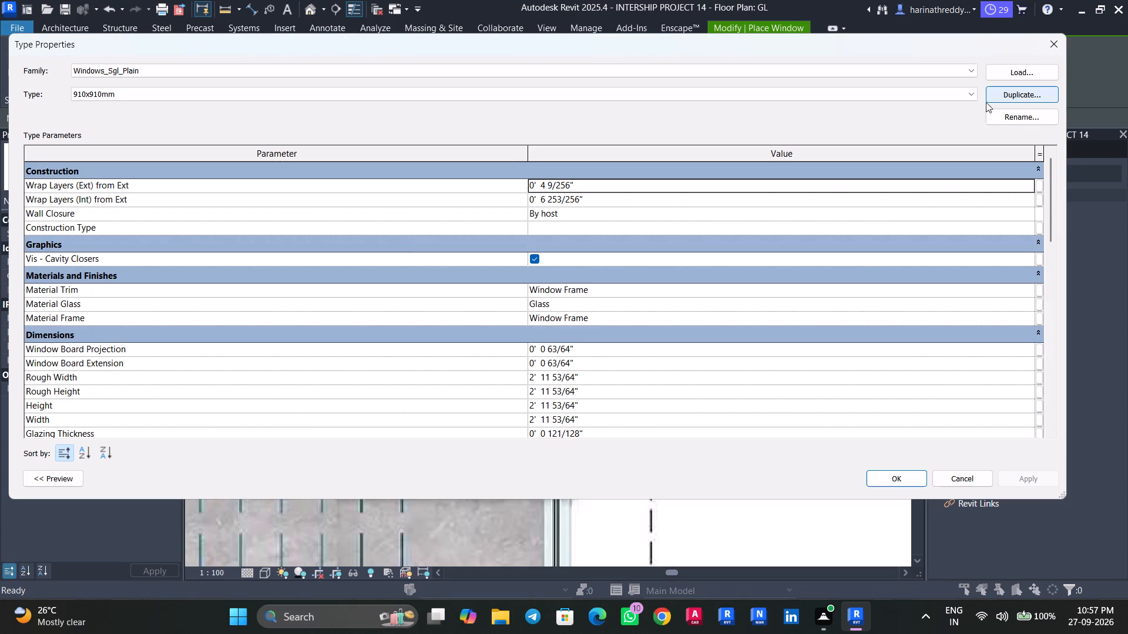
click(1001, 94)
text(1')
key(Return)
scroll(585, 343, down, 3)
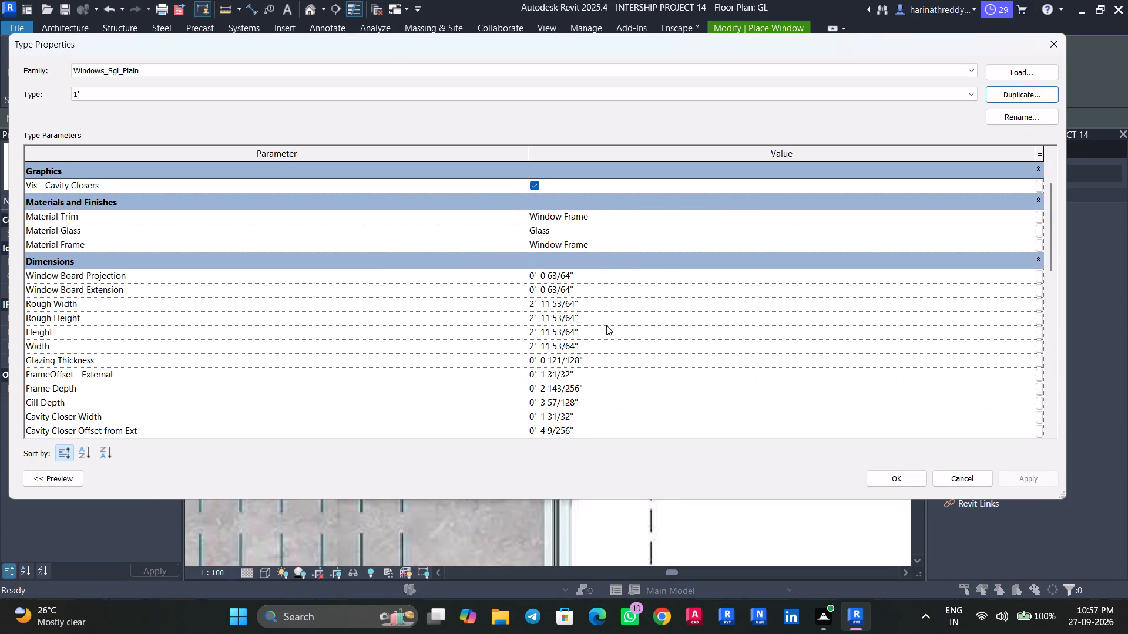
click(610, 316)
text(1')
key(Return)
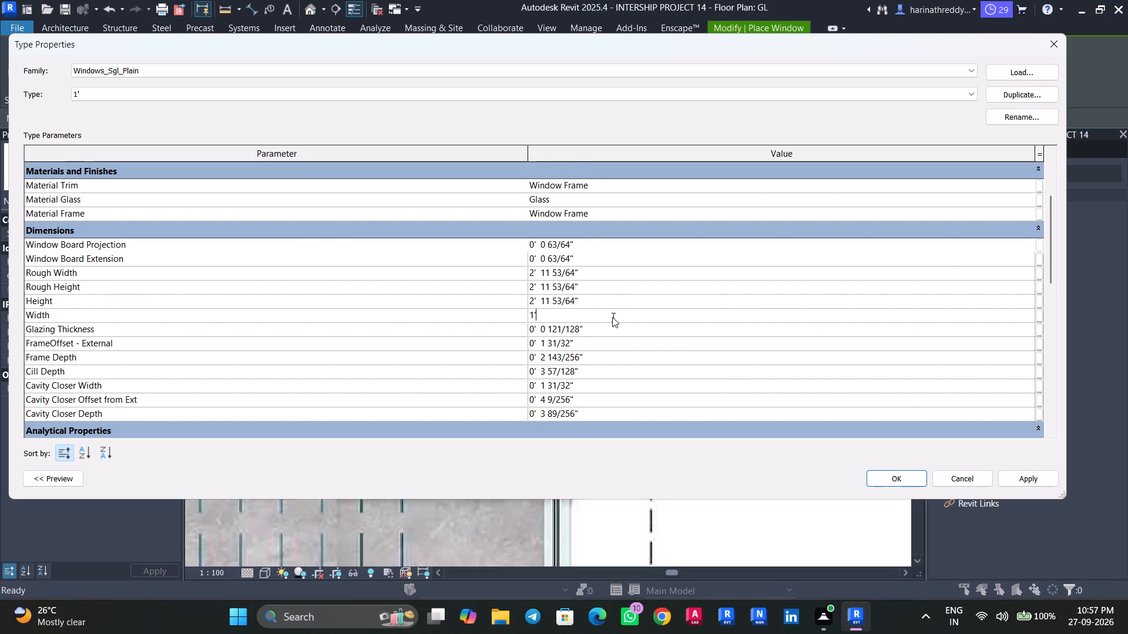
click(1049, 482)
click(887, 484)
scroll(559, 288, up, 4)
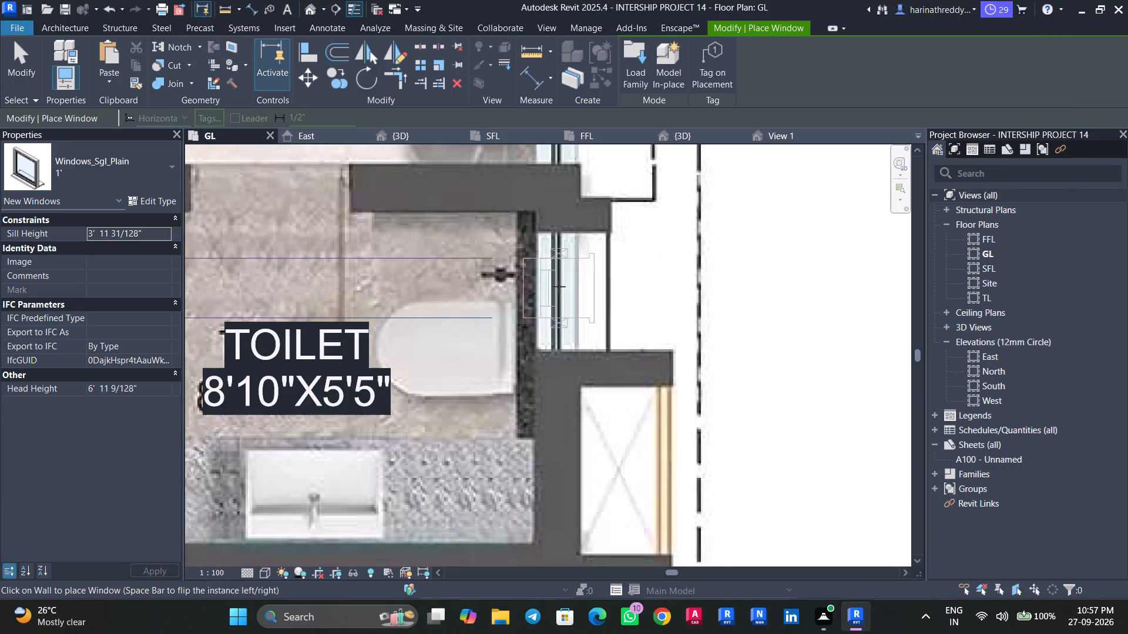
key(Escape)
key(Escape)
Measure the outer wall opening of the 8'10"X5'5" TOILET along the wall's inner face.
click(627, 294)
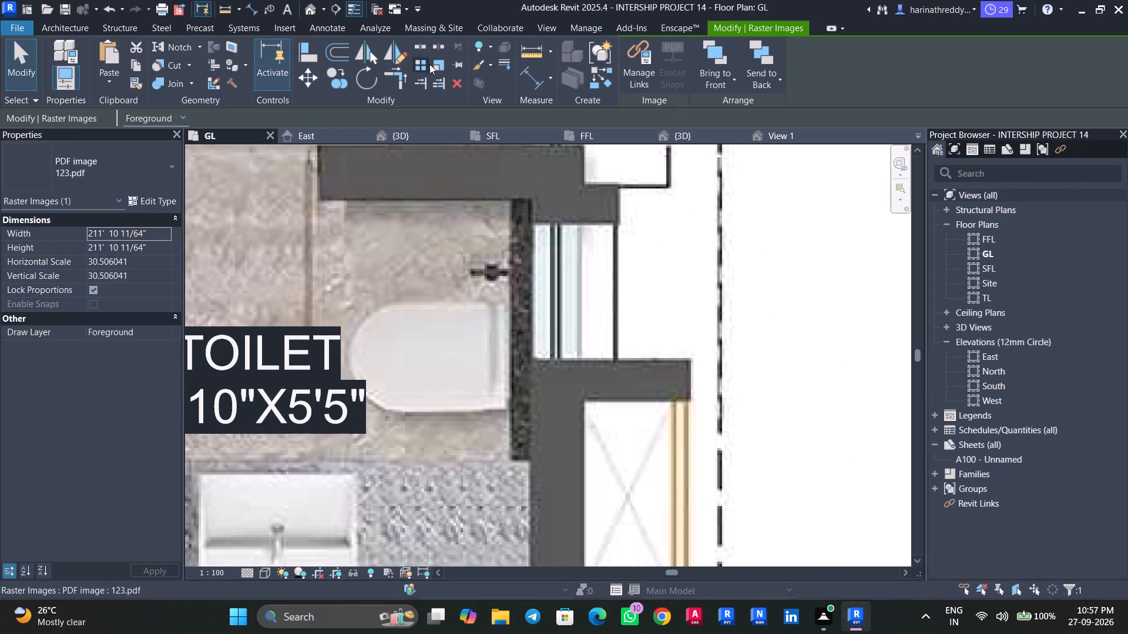
click(429, 63)
click(533, 358)
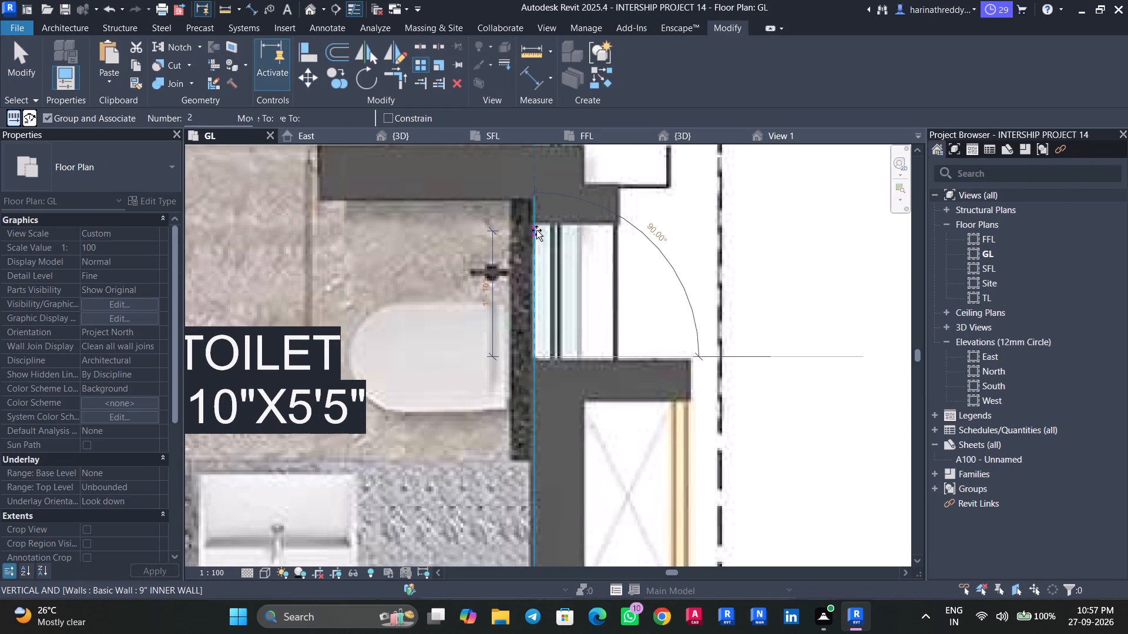
scroll(536, 230, up, 3)
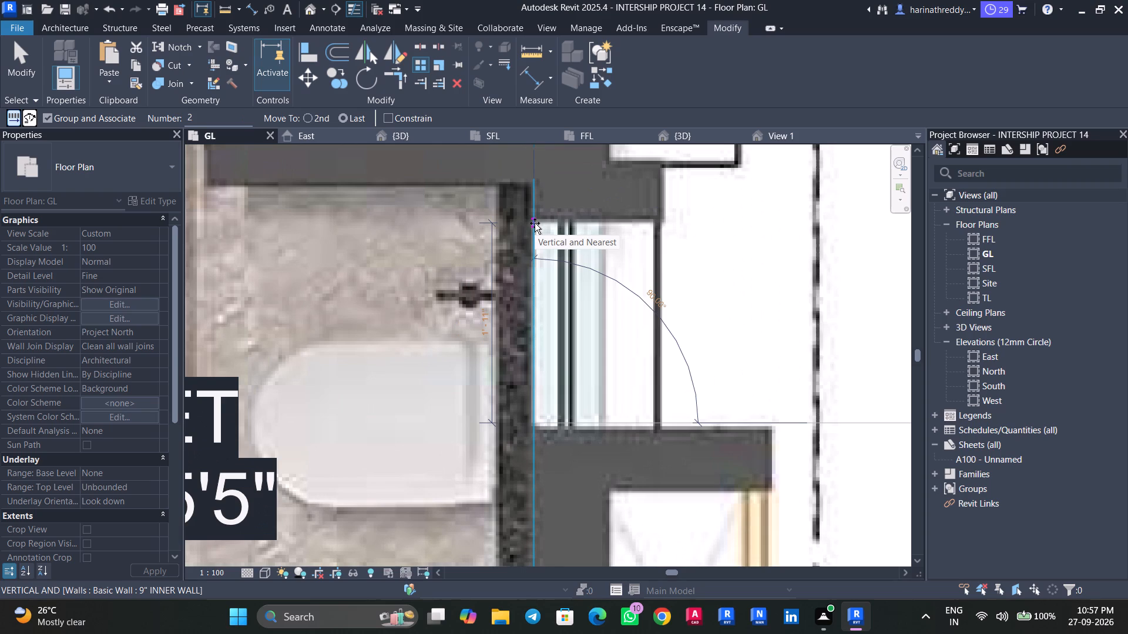
key(Escape)
key(Escape)
Rename the 1' Windows_Sgl_Plain type as 2' and set its width to 2'.
key(w)
key(n)
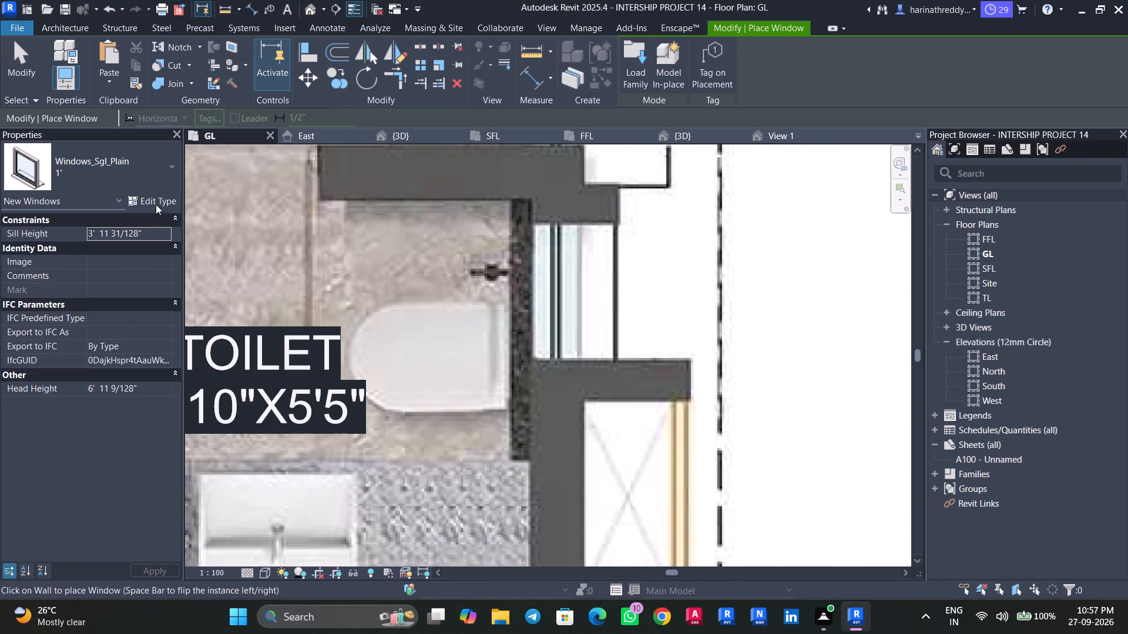
click(156, 204)
click(1015, 115)
text(2')
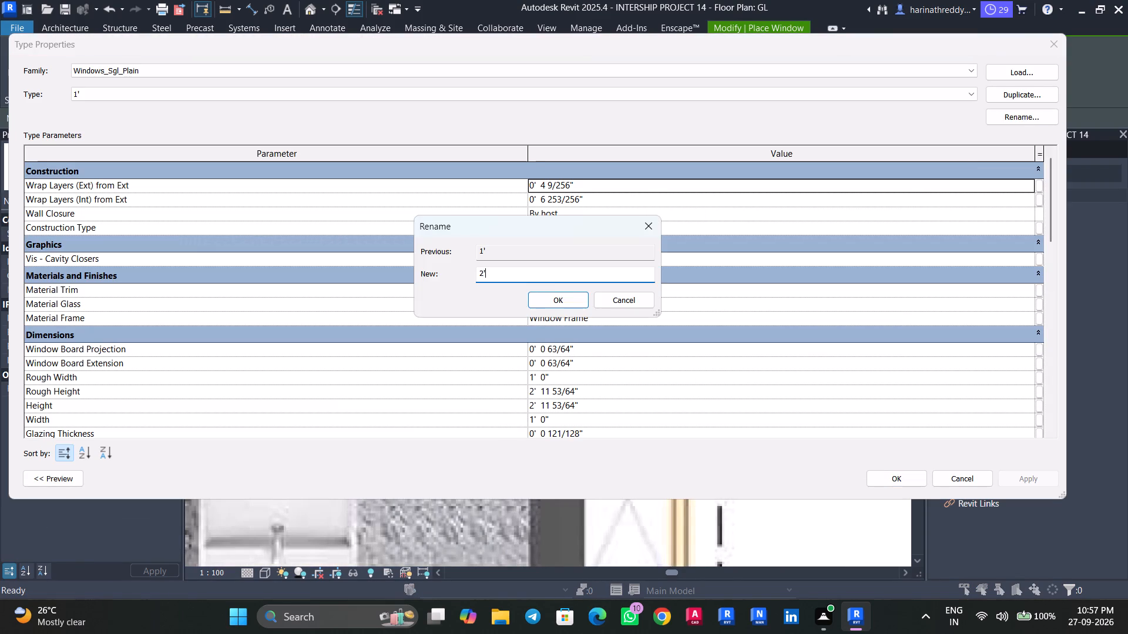
key(Return)
scroll(711, 338, down, 4)
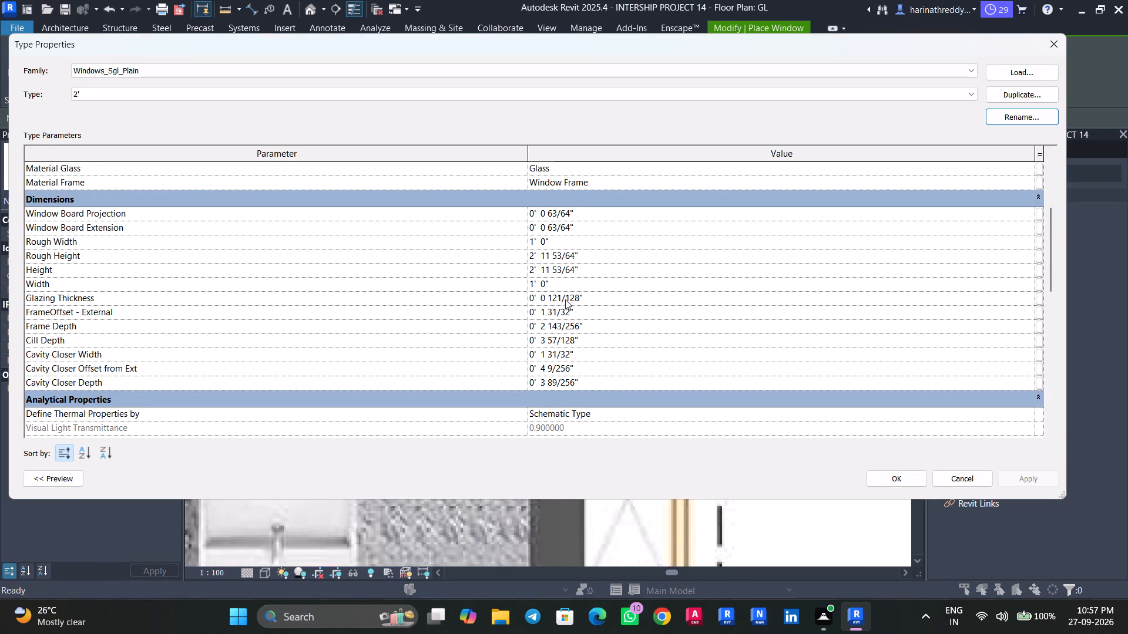
click(566, 284)
text(2')
key(Return)
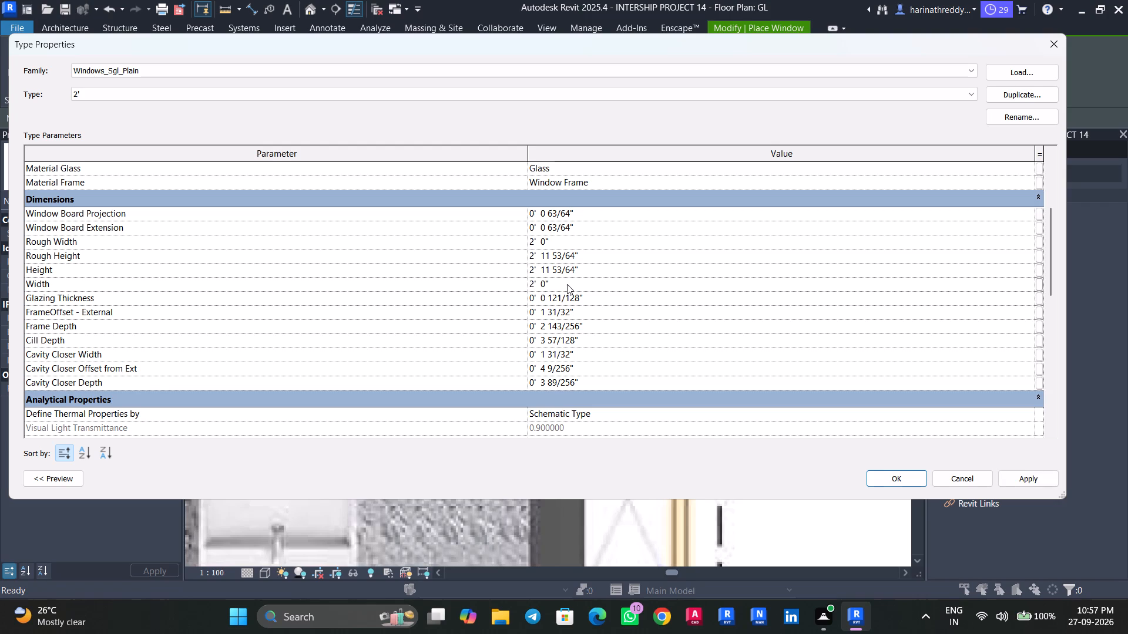
click(1006, 486)
click(908, 480)
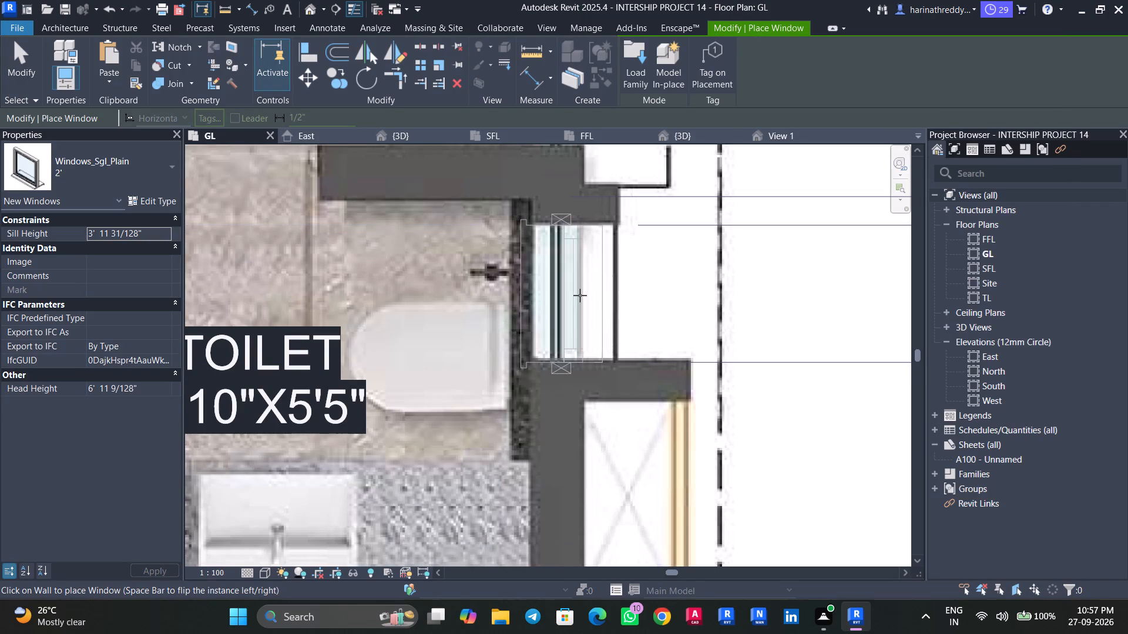
Place the 2' Windows_Sgl_Plain window in the 8'10"X5'5" TOILET's outer wall opening beside the WC.
click(584, 292)
scroll(584, 286, down, 1)
scroll(584, 286, up, 1)
scroll(584, 286, down, 5)
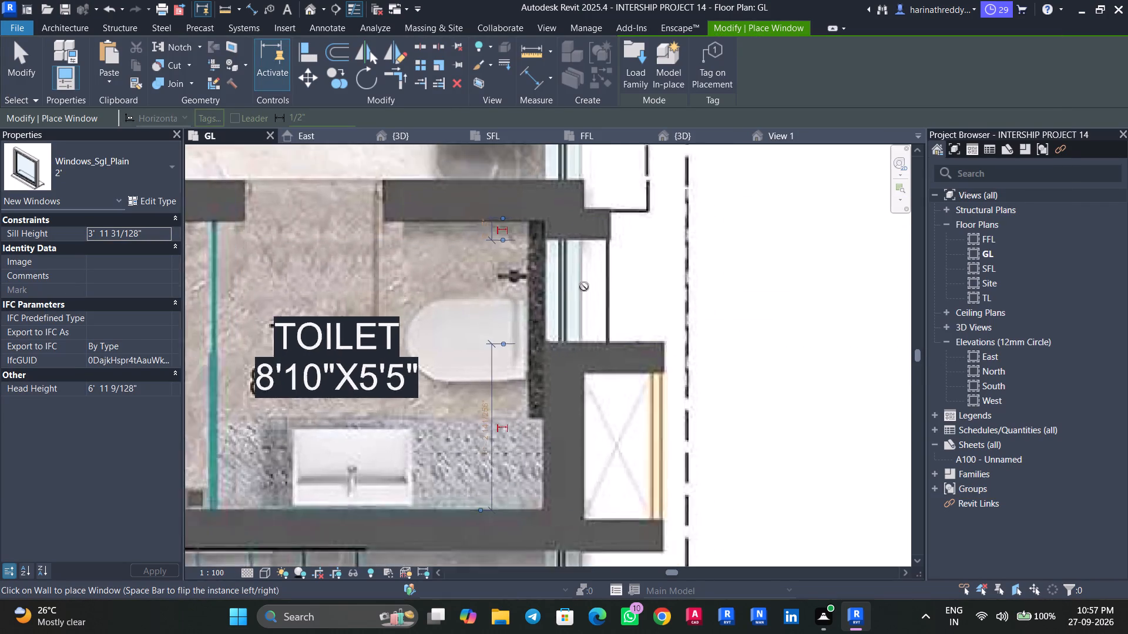
scroll(584, 286, down, 5)
key(Escape)
key(Escape)
Measure the outer wall opening at the staircase landing, between the TOILET wall and the EL-SH shaft.
middle_drag(616, 397, 639, 306)
scroll(604, 328, up, 4)
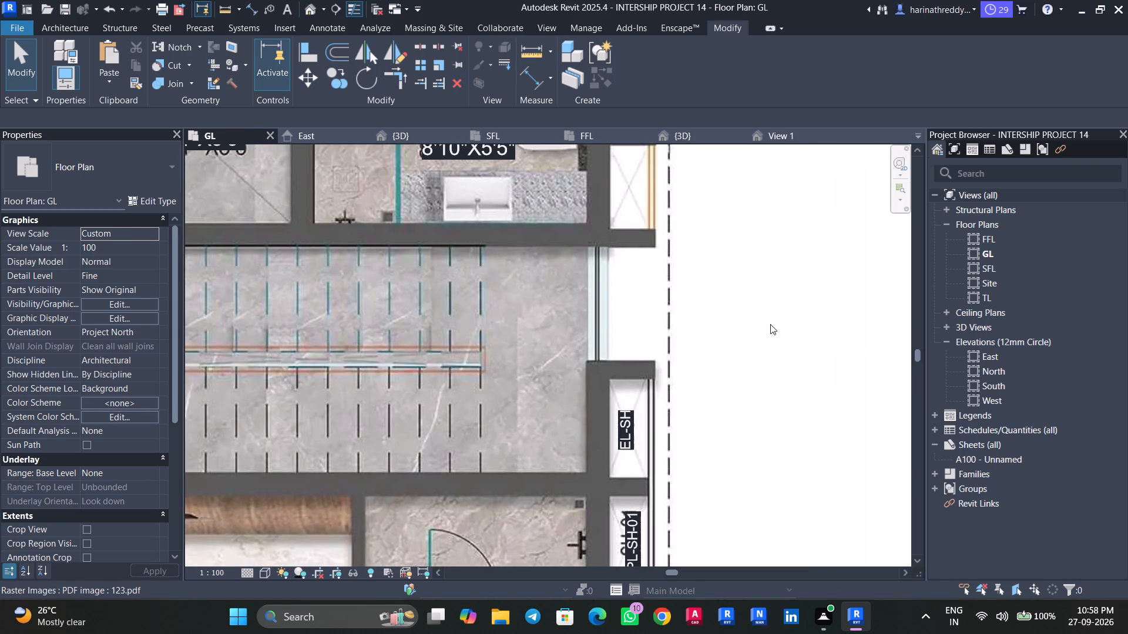
click(770, 324)
click(435, 66)
scroll(609, 393, up, 4)
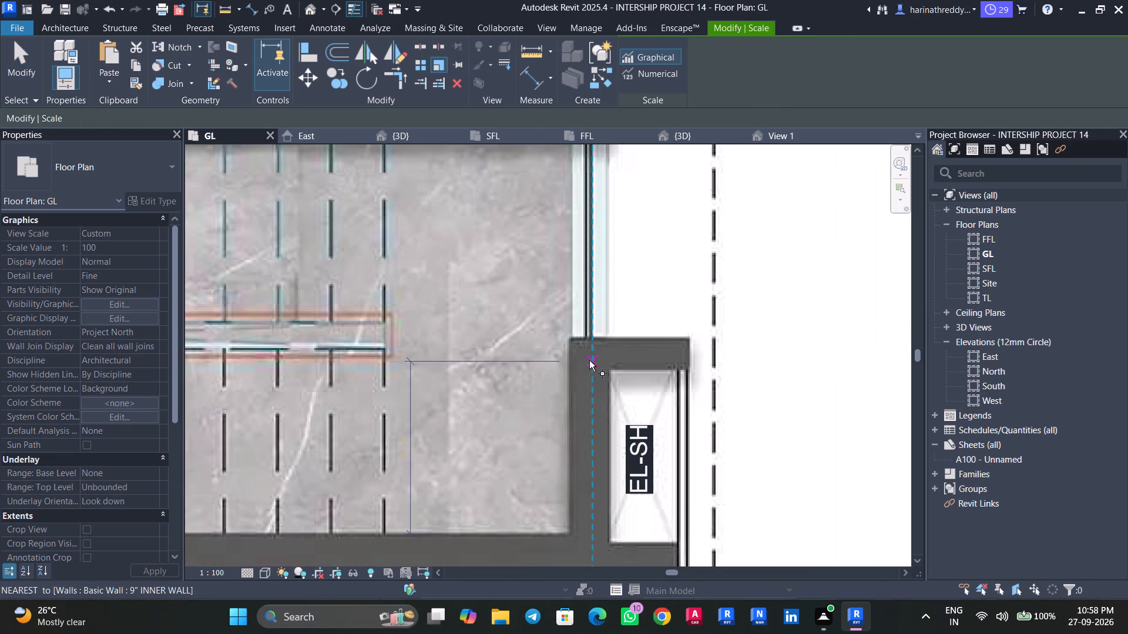
click(569, 339)
middle_drag(563, 220, 561, 367)
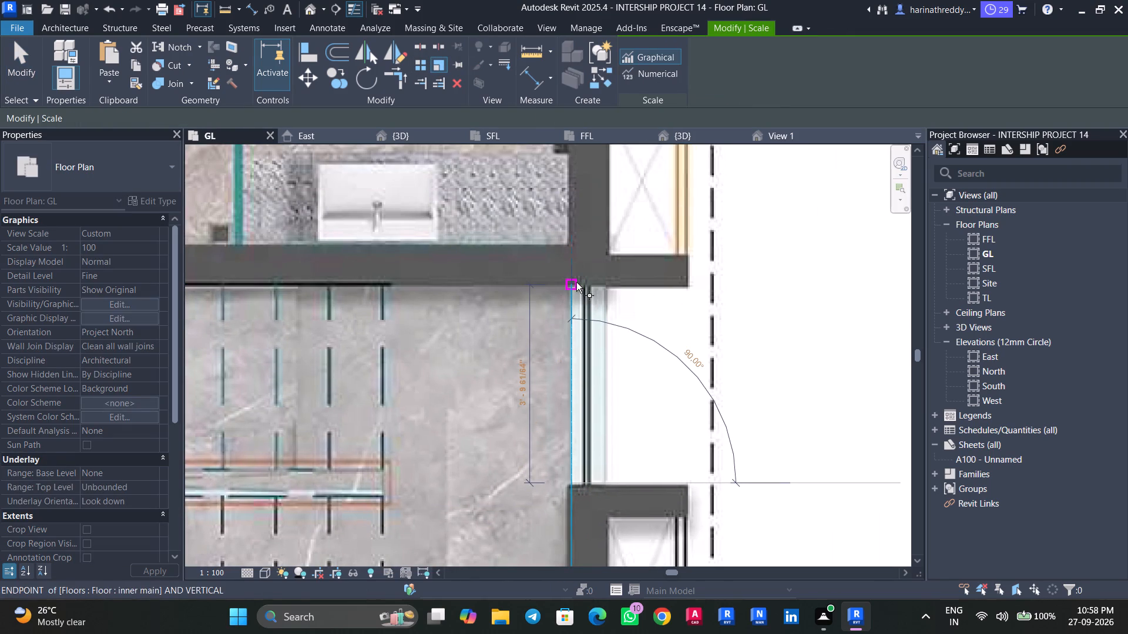
key(Escape)
key(Escape)
key(Escape)
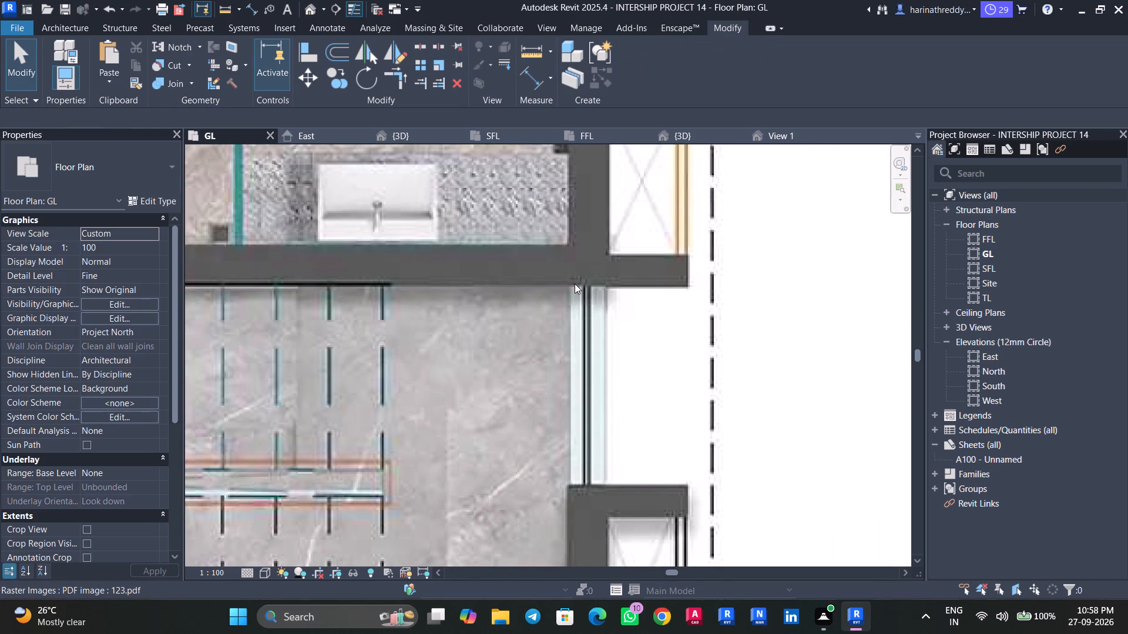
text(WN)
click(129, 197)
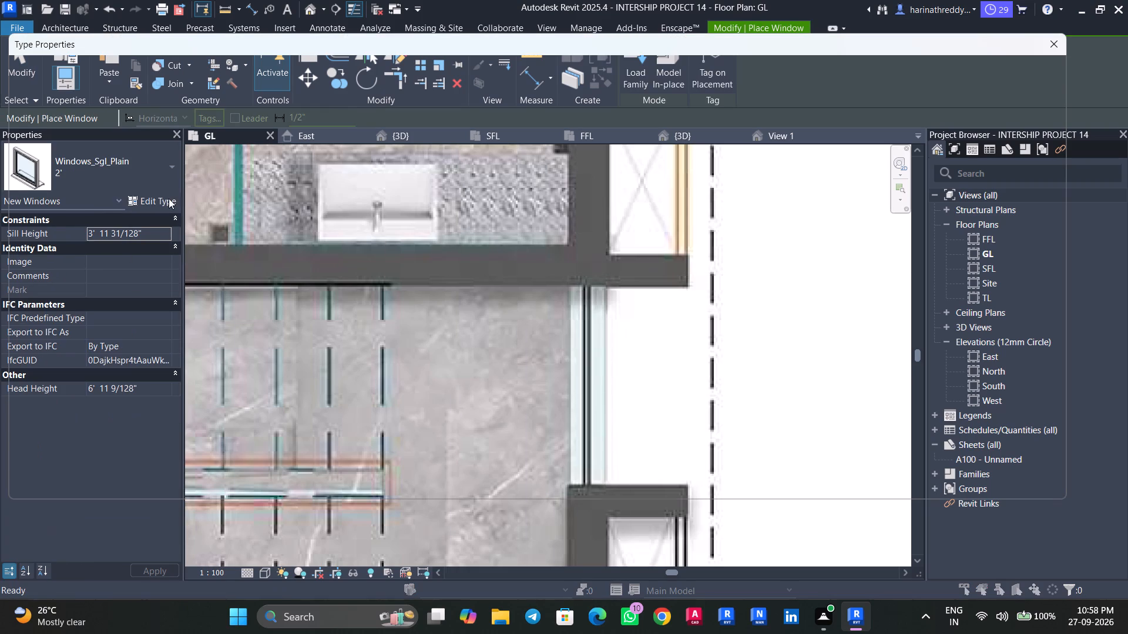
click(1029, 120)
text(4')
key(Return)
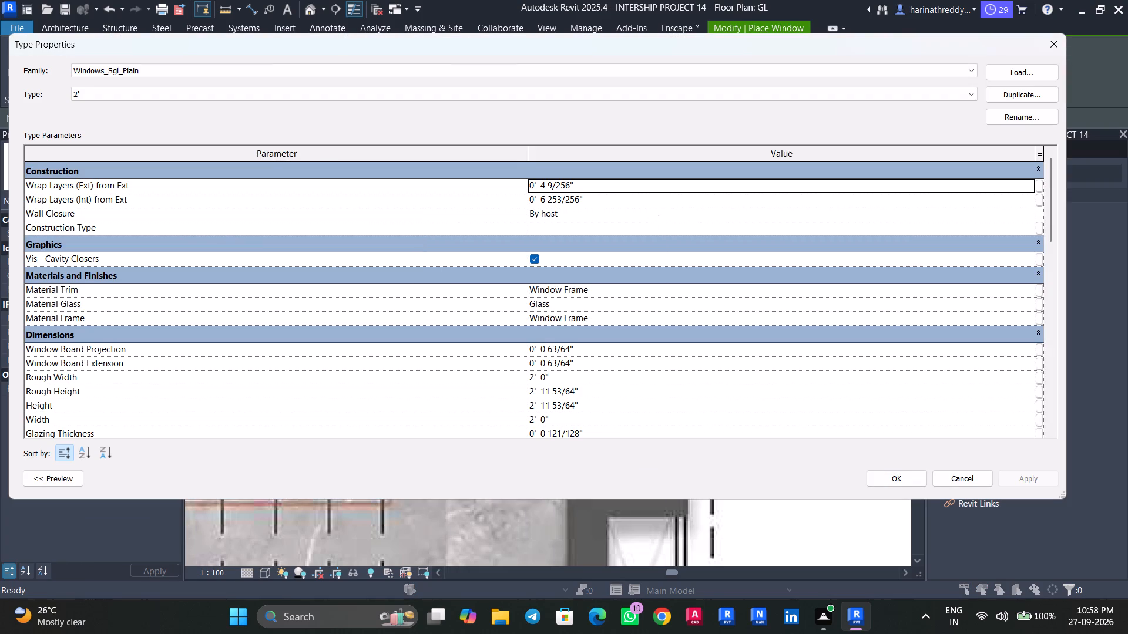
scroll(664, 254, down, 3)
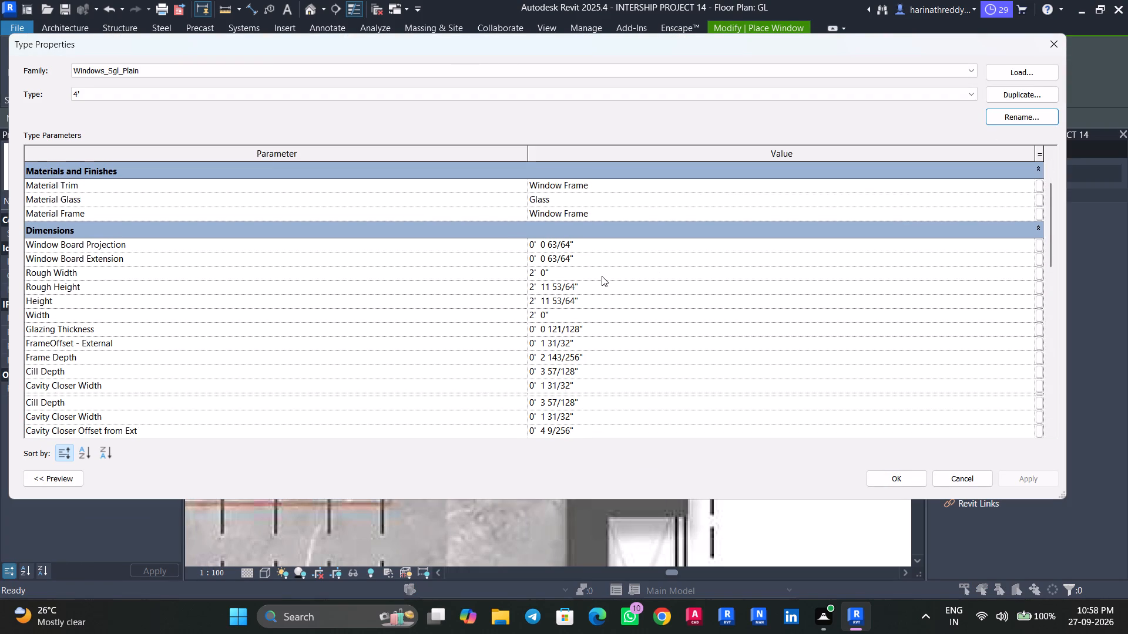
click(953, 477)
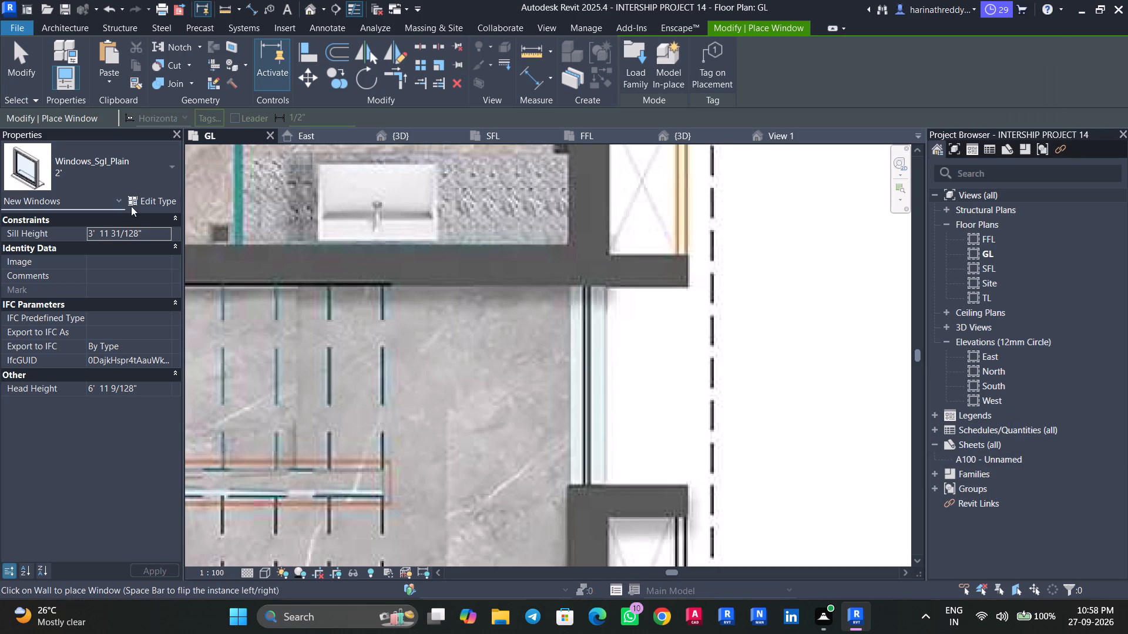
Duplicate the 2' Windows_Sgl_Plain type as 4' and set its width to 4'.
click(149, 202)
click(1009, 92)
text(4')
key(Return)
scroll(499, 343, down, 3)
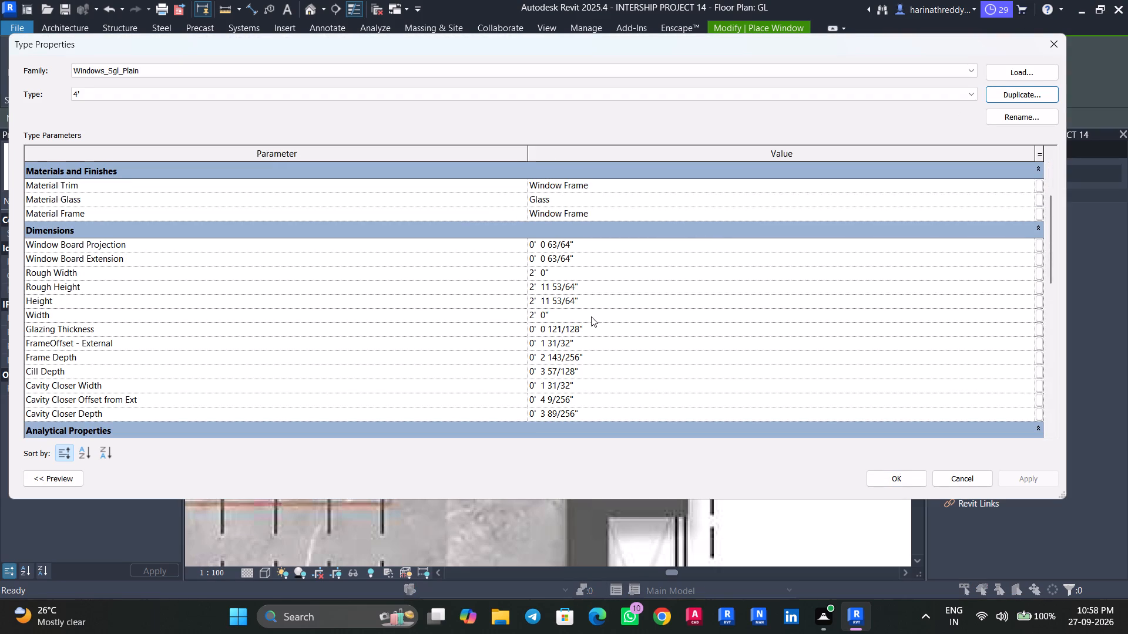
click(590, 316)
text(4')
key(Return)
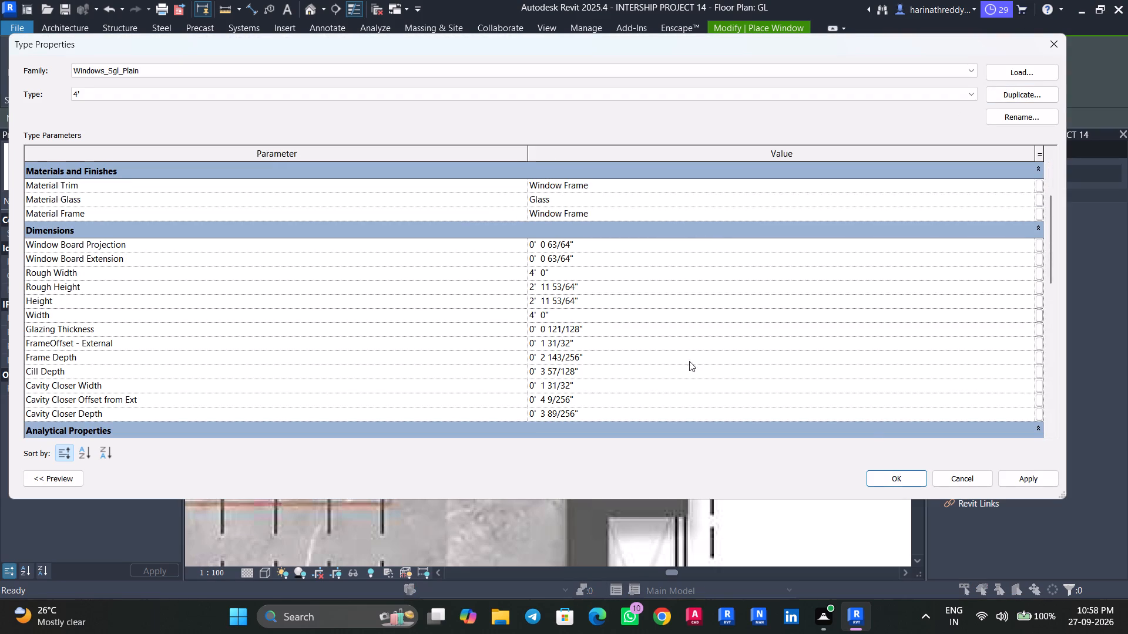
click(1033, 486)
click(862, 460)
click(911, 476)
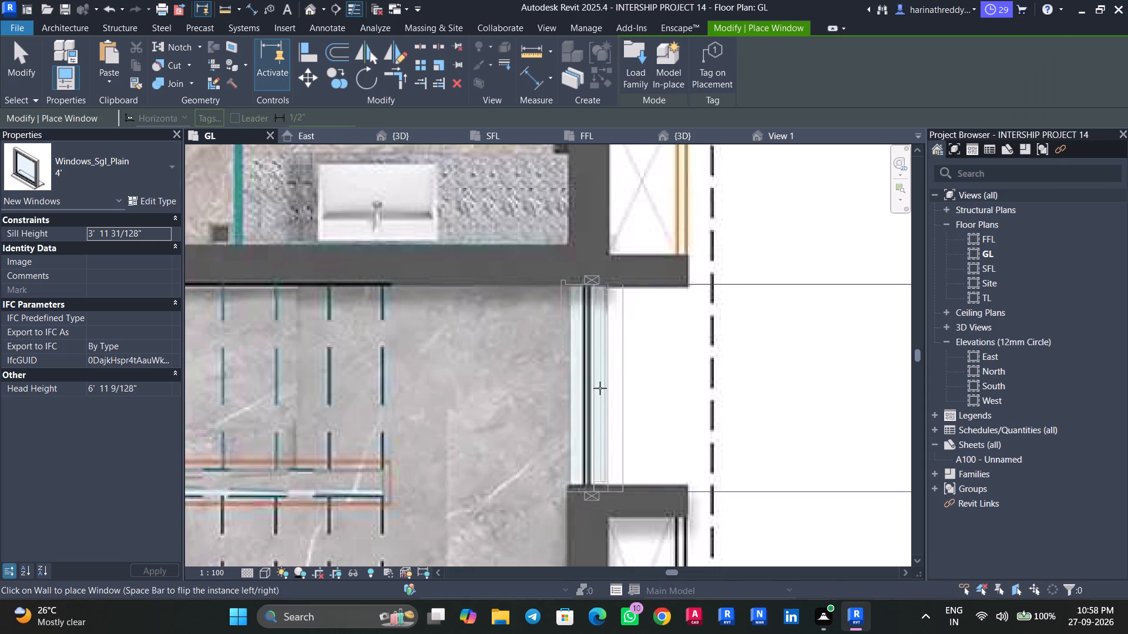
Place the 4' Windows_Sgl_Plain window in the staircase landing's outer wall opening.
click(600, 387)
scroll(599, 387, down, 6)
key(Escape)
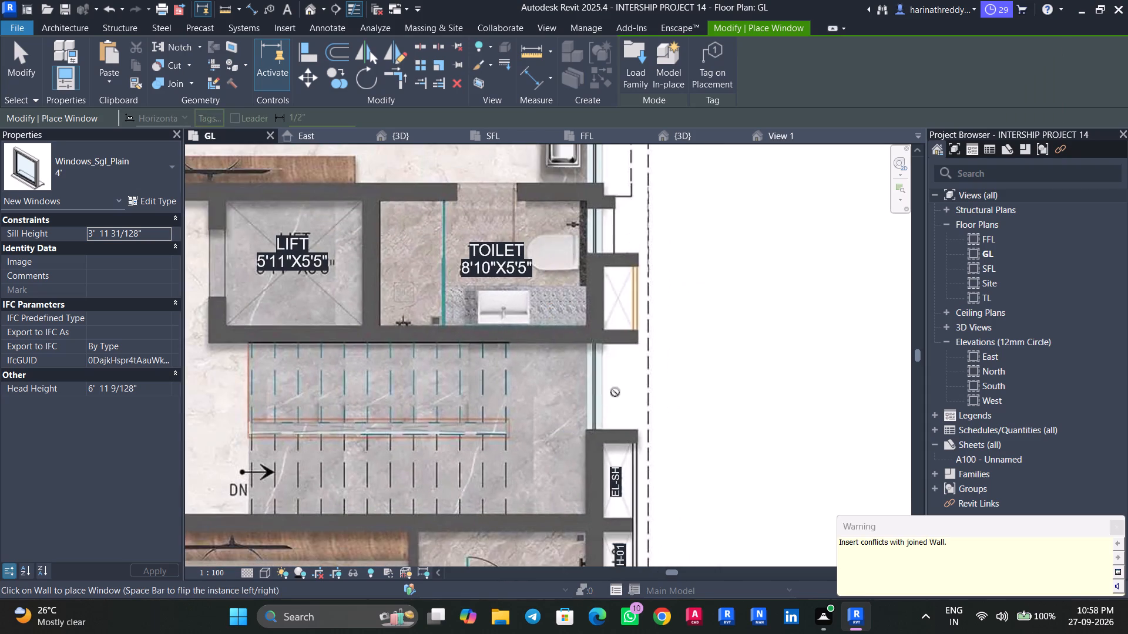
key(Escape)
key(Escape)
Examine the outer wall openings on the plan, including the one at the 7'3"X9'4" TOILET.
middle_drag(634, 393, 573, 173)
scroll(555, 196, down, 3)
scroll(549, 334, up, 3)
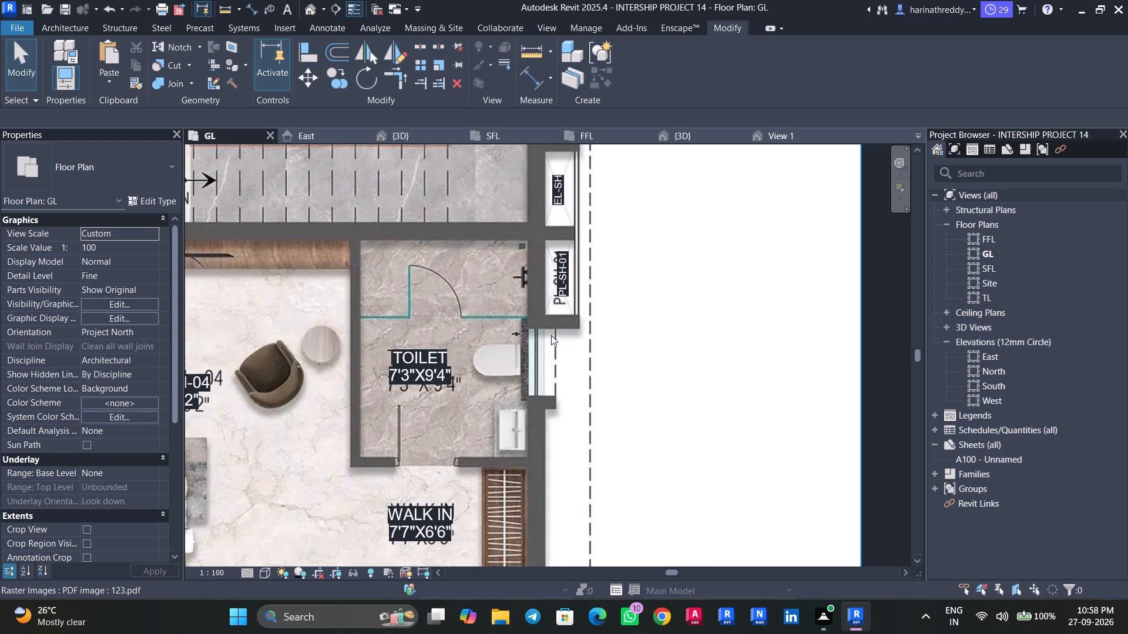
scroll(551, 334, down, 8)
middle_drag(557, 323, 558, 409)
scroll(565, 254, down, 2)
middle_drag(565, 265, 565, 298)
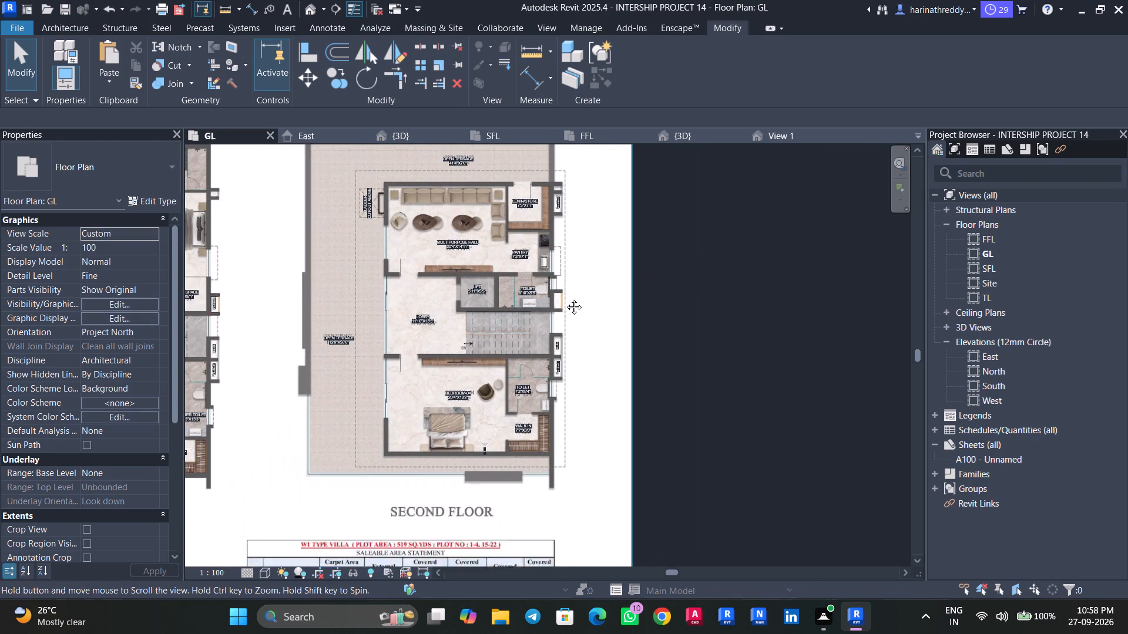
middle_drag(565, 298, 566, 299)
Set the sill height of the 2' window in the 8'10"X5'5" TOILET to 5'.
scroll(565, 261, up, 1)
scroll(565, 261, down, 1)
scroll(565, 261, up, 3)
middle_drag(566, 302, 566, 260)
scroll(566, 302, up, 6)
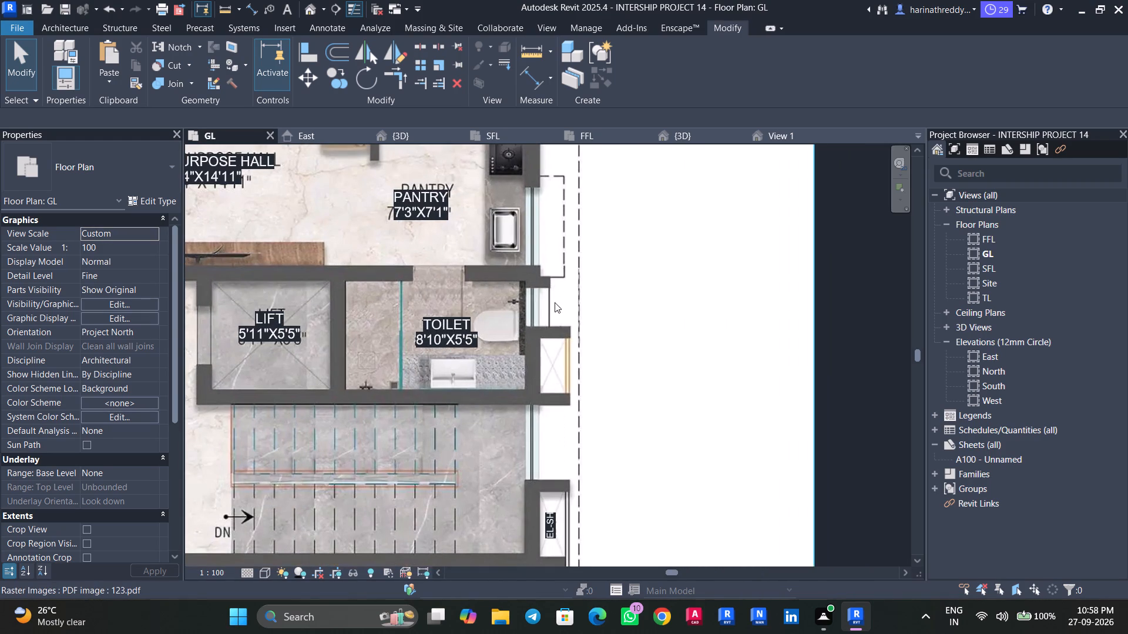
key(Tab)
click(525, 300)
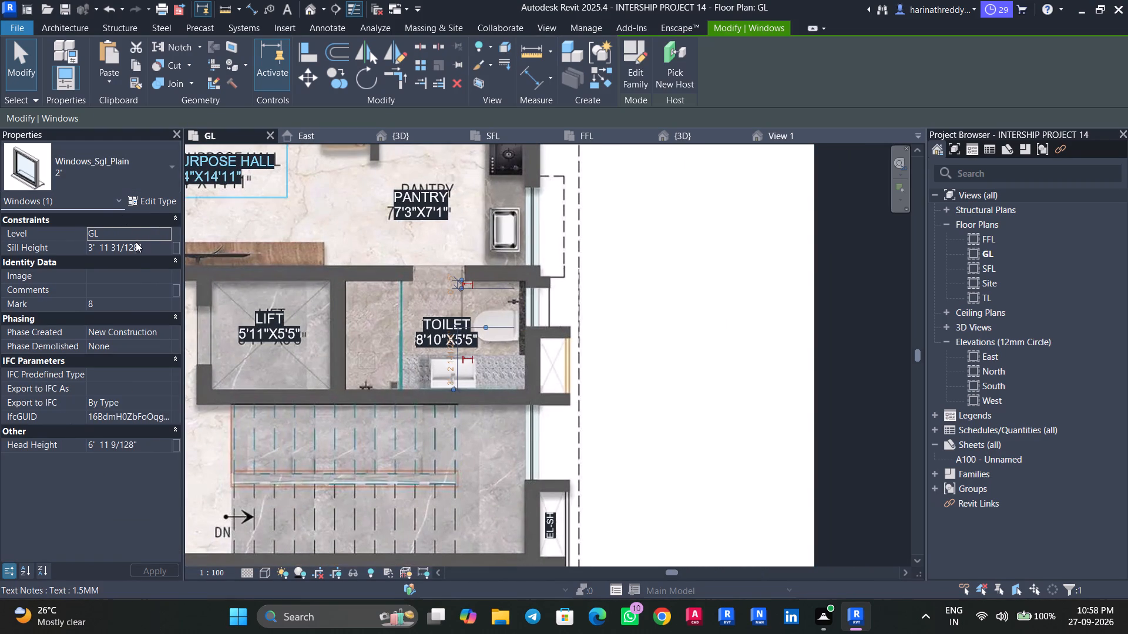
click(146, 249)
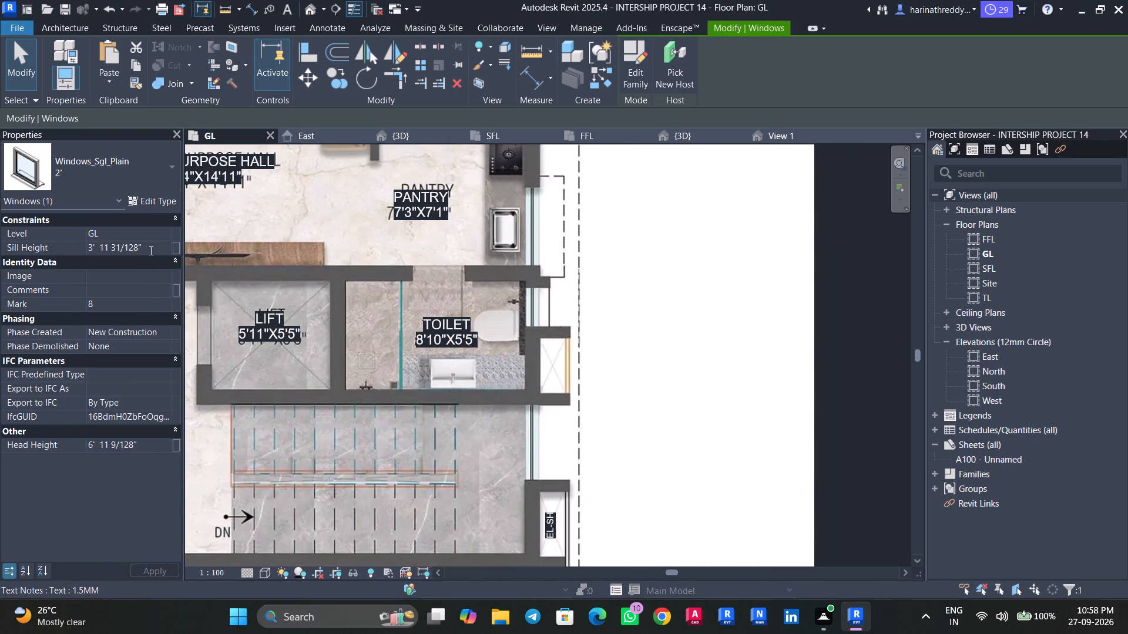
drag(150, 250, 32, 246)
text(5')
key(Return)
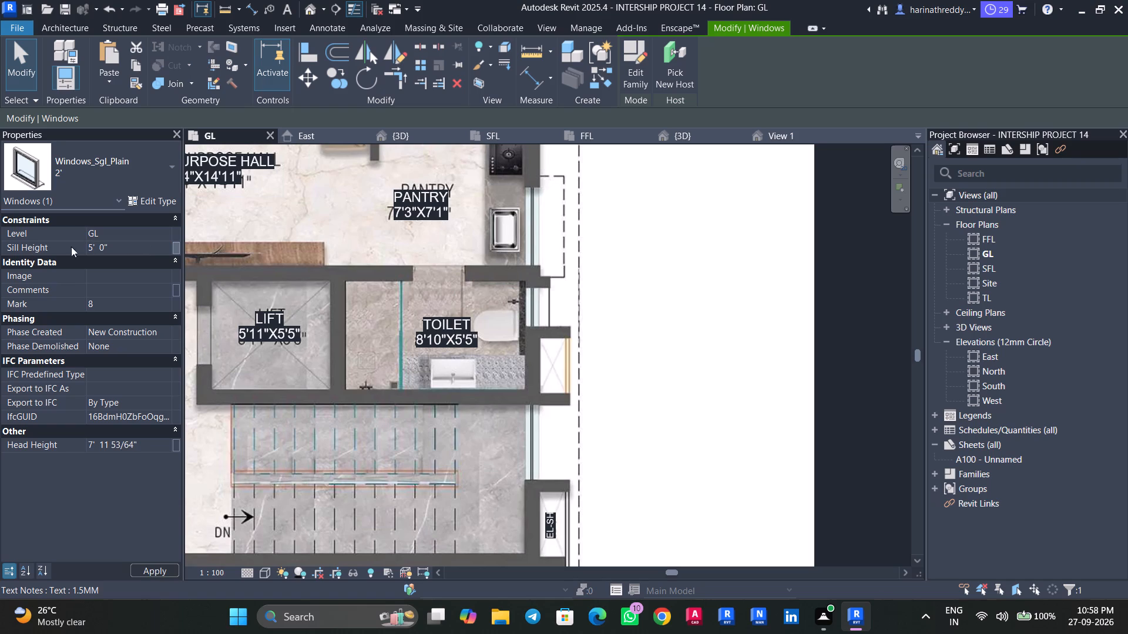
scroll(543, 359, down, 4)
middle_drag(546, 365, 526, 246)
key(Escape)
key(Escape)
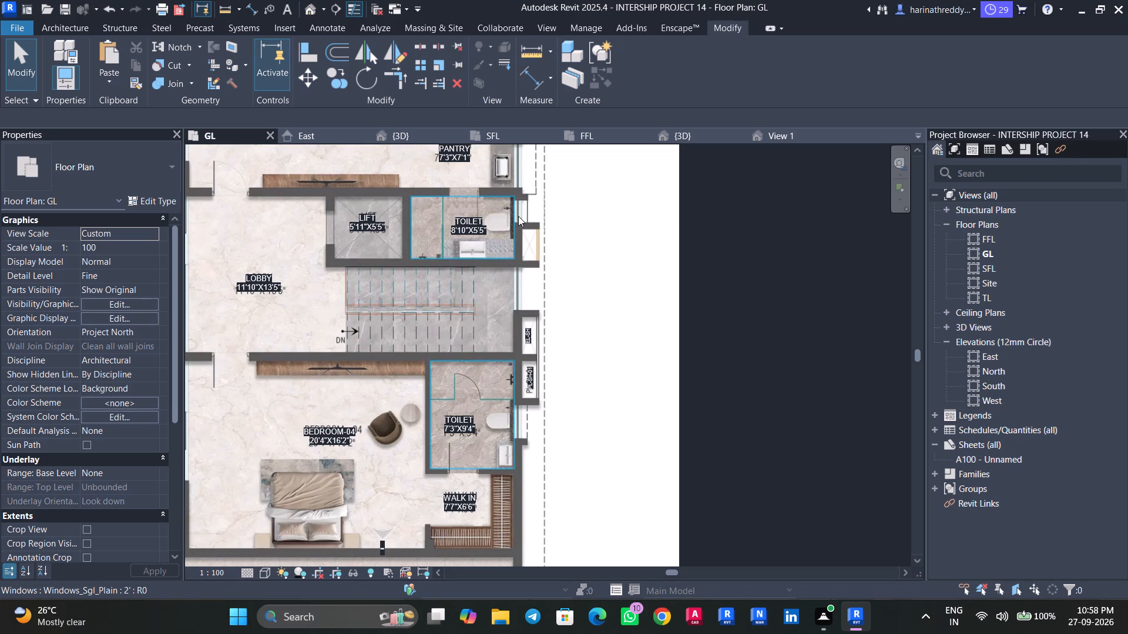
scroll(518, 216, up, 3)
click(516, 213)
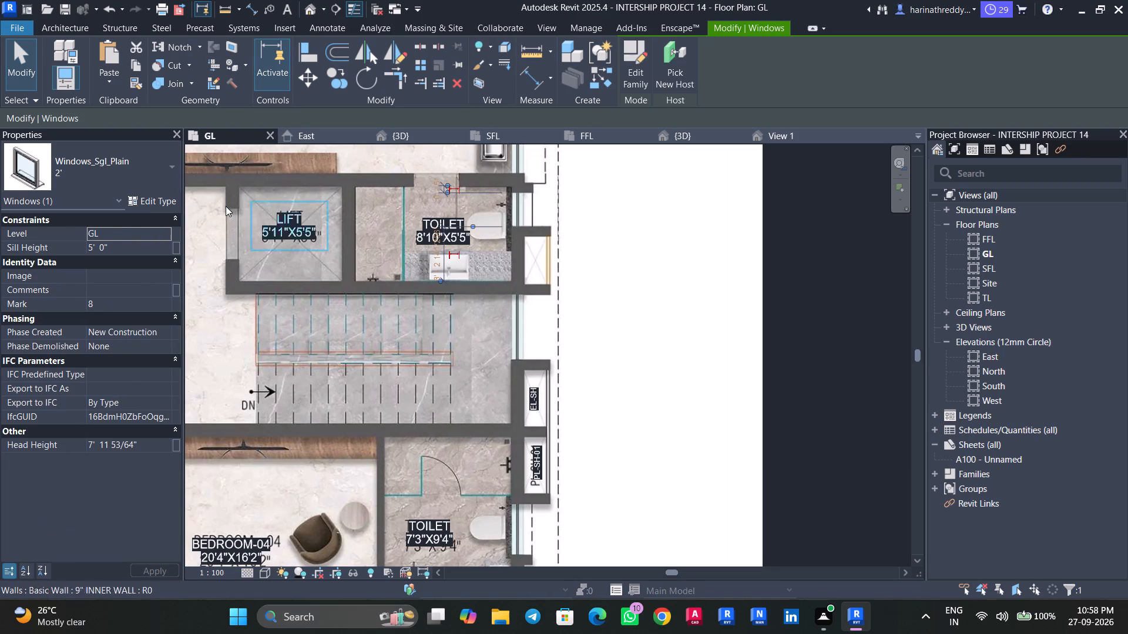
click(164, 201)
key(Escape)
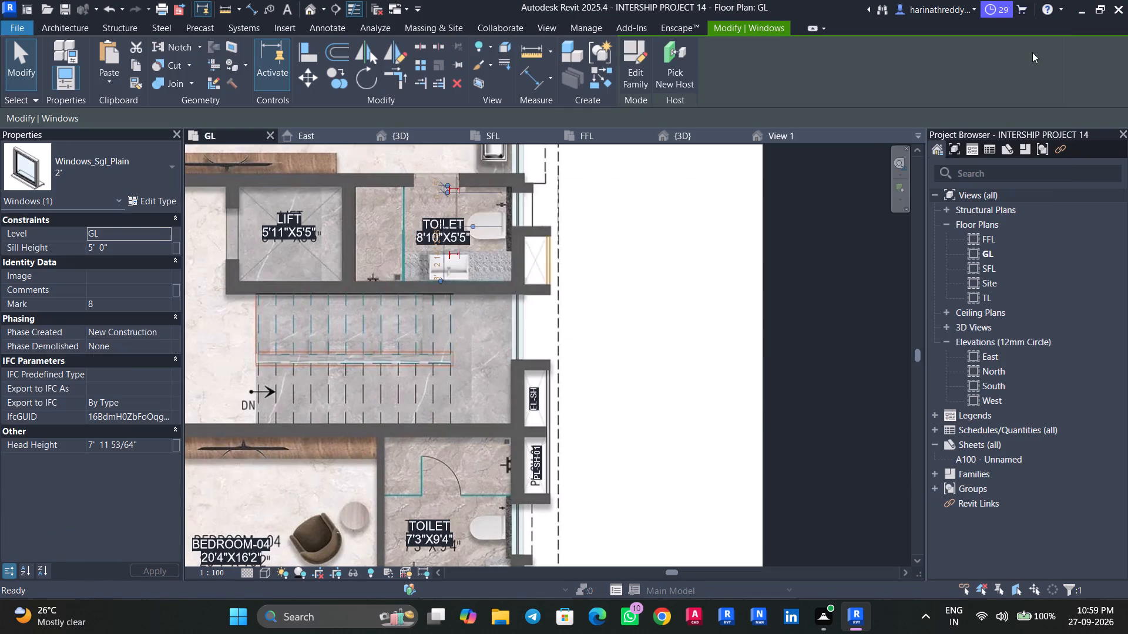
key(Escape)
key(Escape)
Measure the width of the outer wall opening in the 7'3"X9'4" TOILET using the Scale tool's temporary dimension.
middle_drag(777, 236, 770, 116)
click(670, 257)
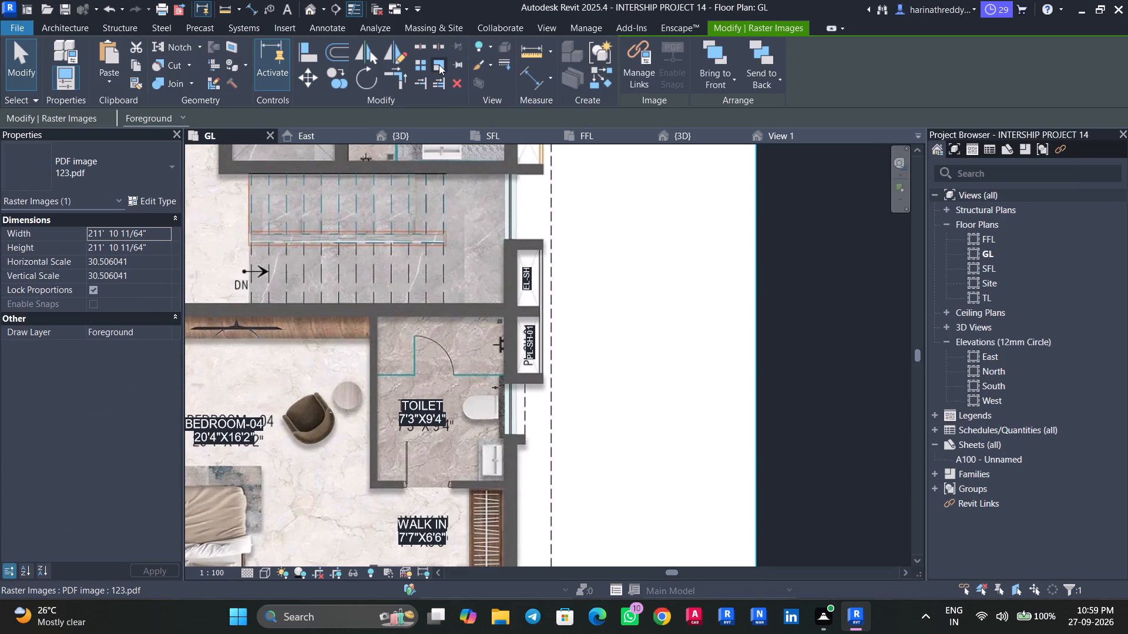
click(439, 65)
scroll(499, 456, up, 10)
click(519, 428)
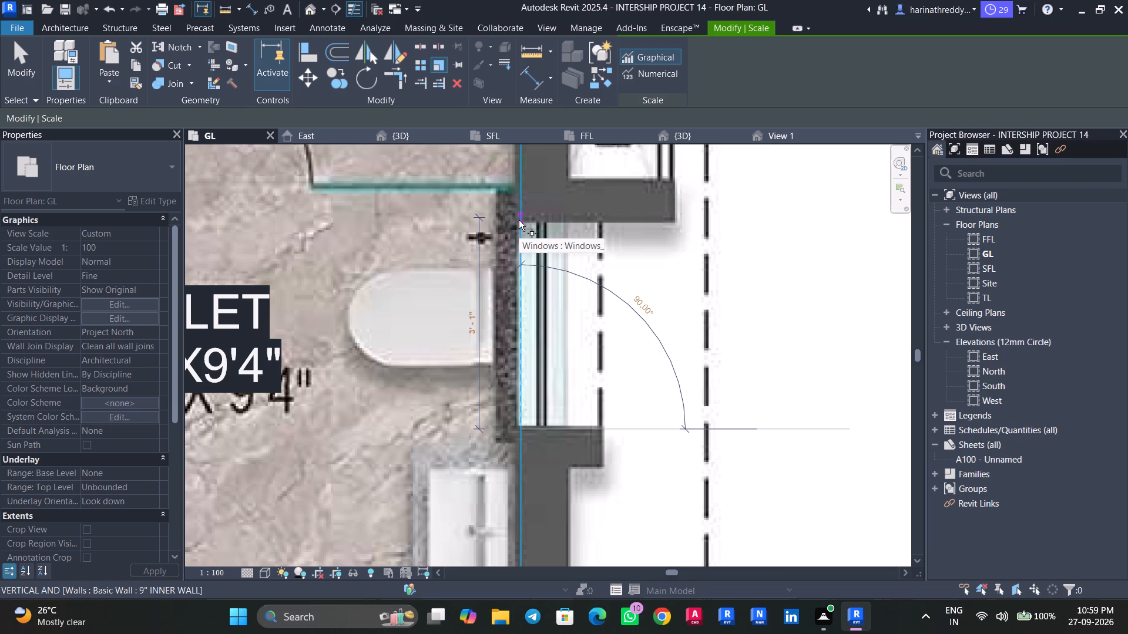
scroll(519, 220, up, 3)
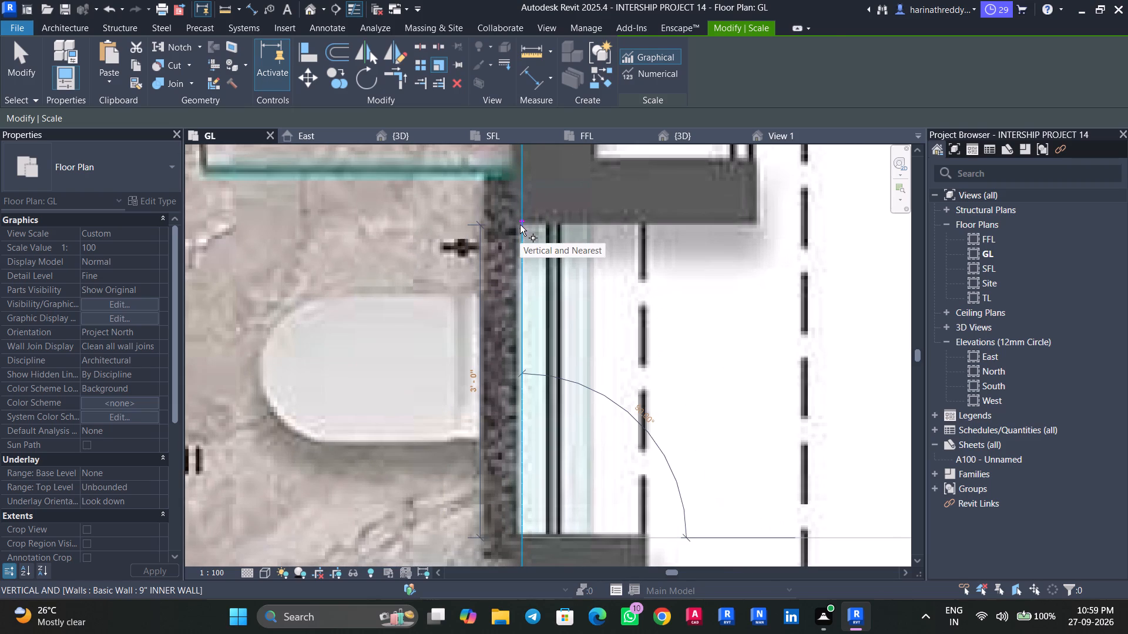
key(Escape)
key(Escape)
From the 2' window in the 8'10"X5'5" TOILET, duplicate its Windows_Sgl_Plain type as 3' and set the width to 3'.
scroll(566, 295, down, 14)
middle_drag(568, 312, 568, 336)
scroll(567, 328, up, 1)
middle_drag(568, 328, 568, 414)
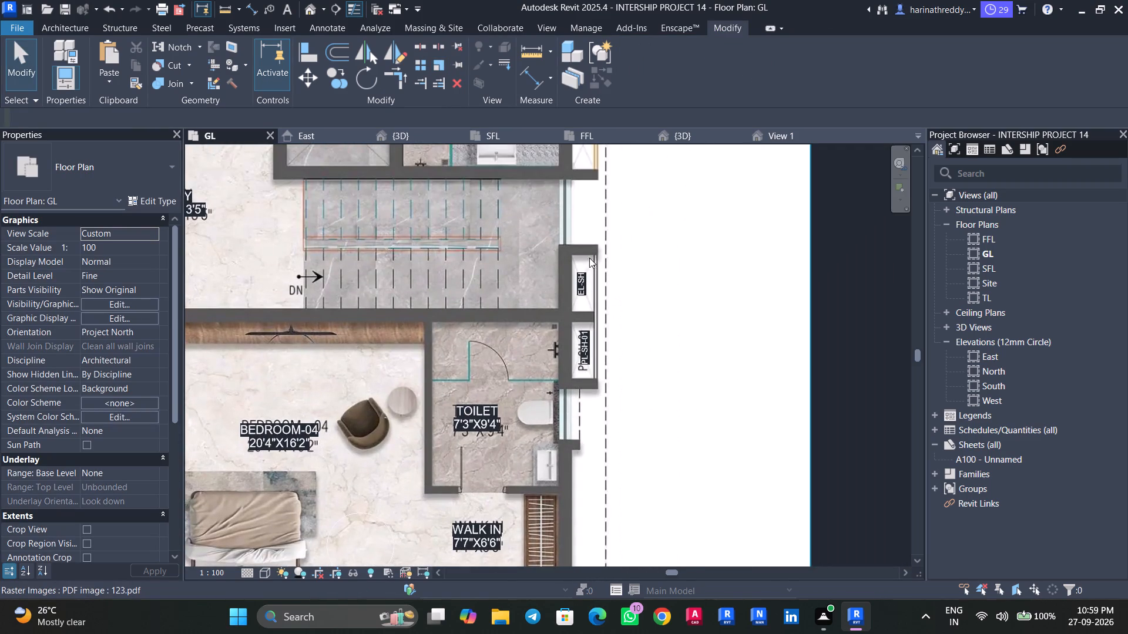
middle_drag(593, 227, 583, 348)
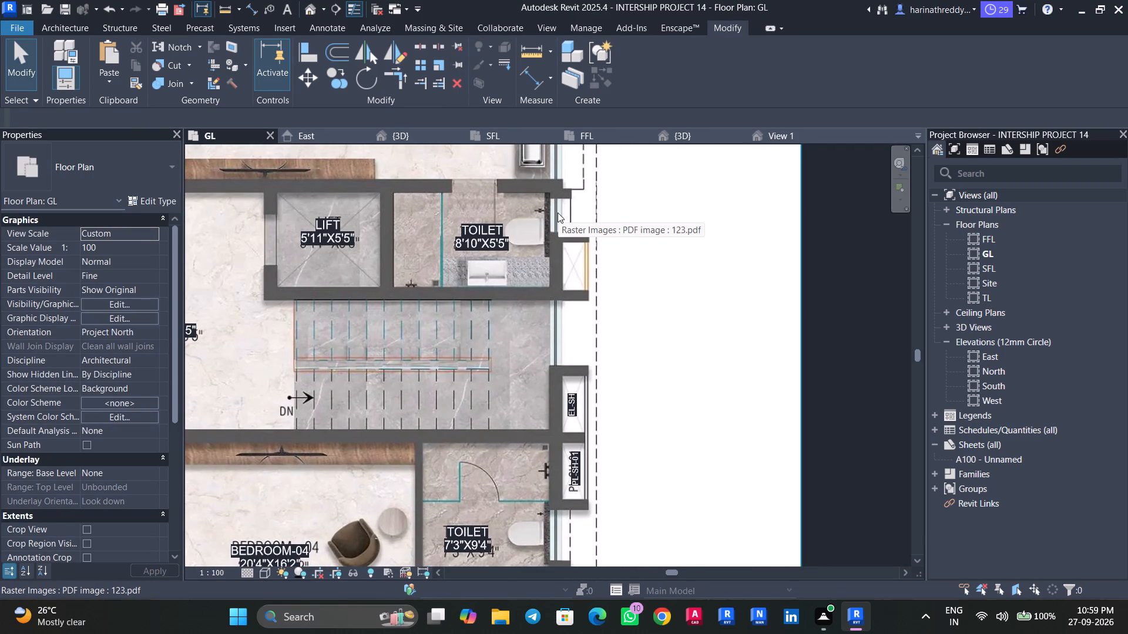
key(Tab)
click(558, 213)
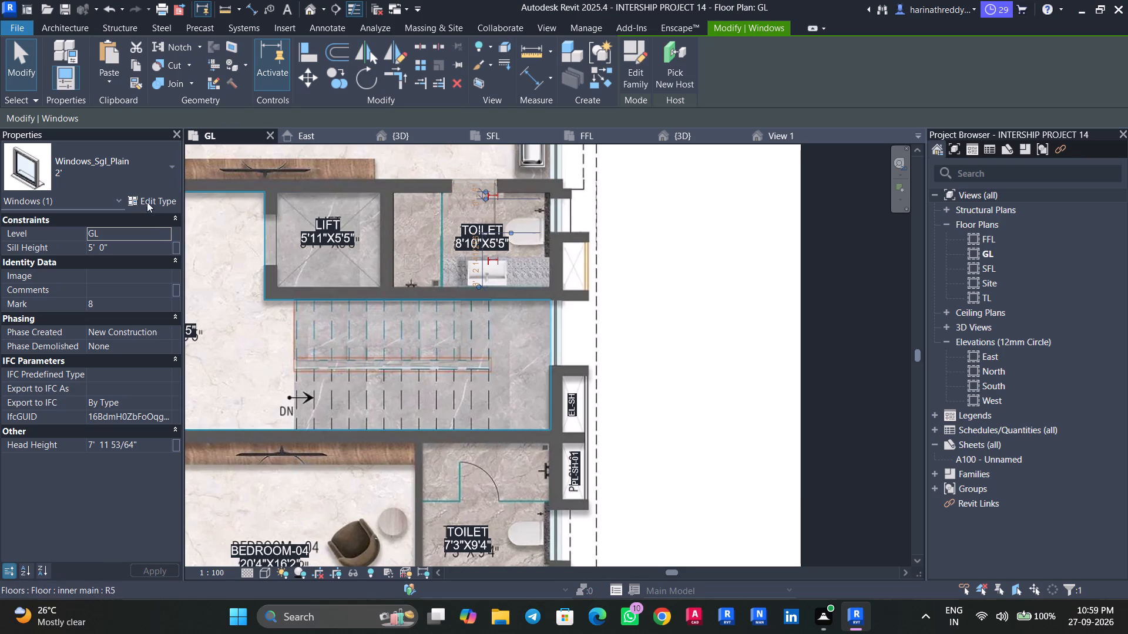
click(147, 201)
click(1037, 95)
text(3')
key(Return)
click(568, 420)
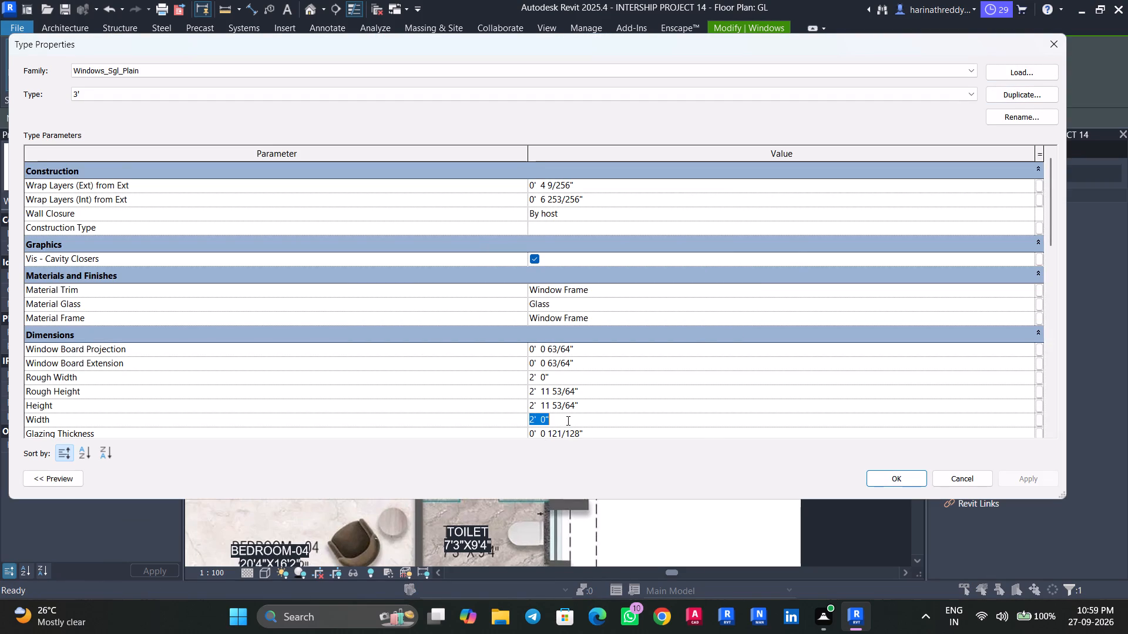
text(3')
key(Return)
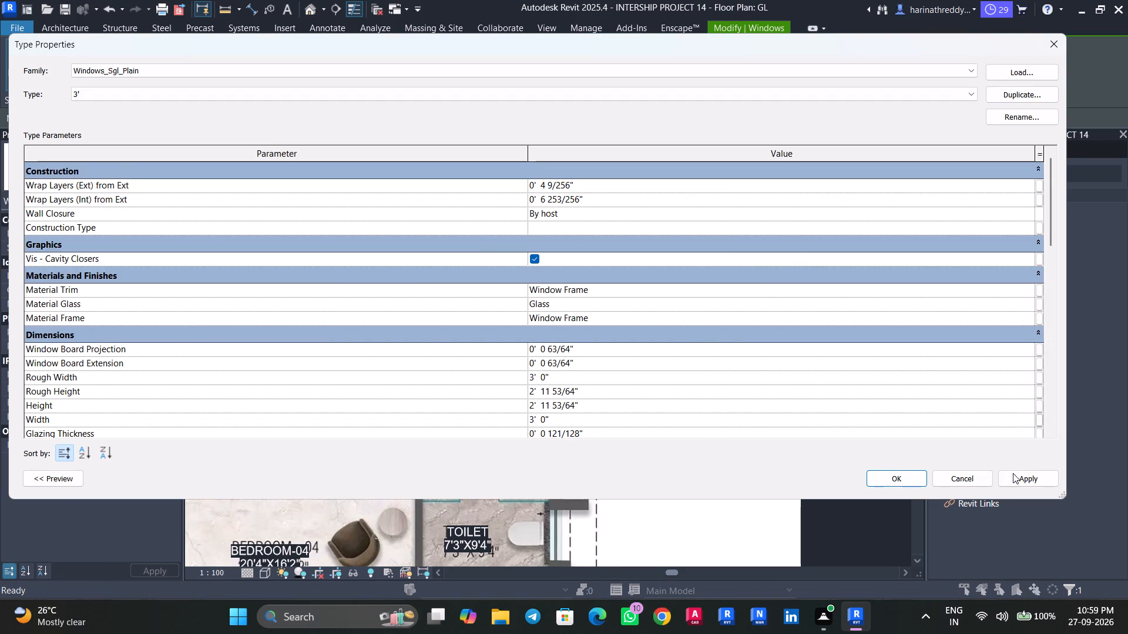
click(1016, 474)
click(896, 475)
middle_drag(593, 467, 605, 262)
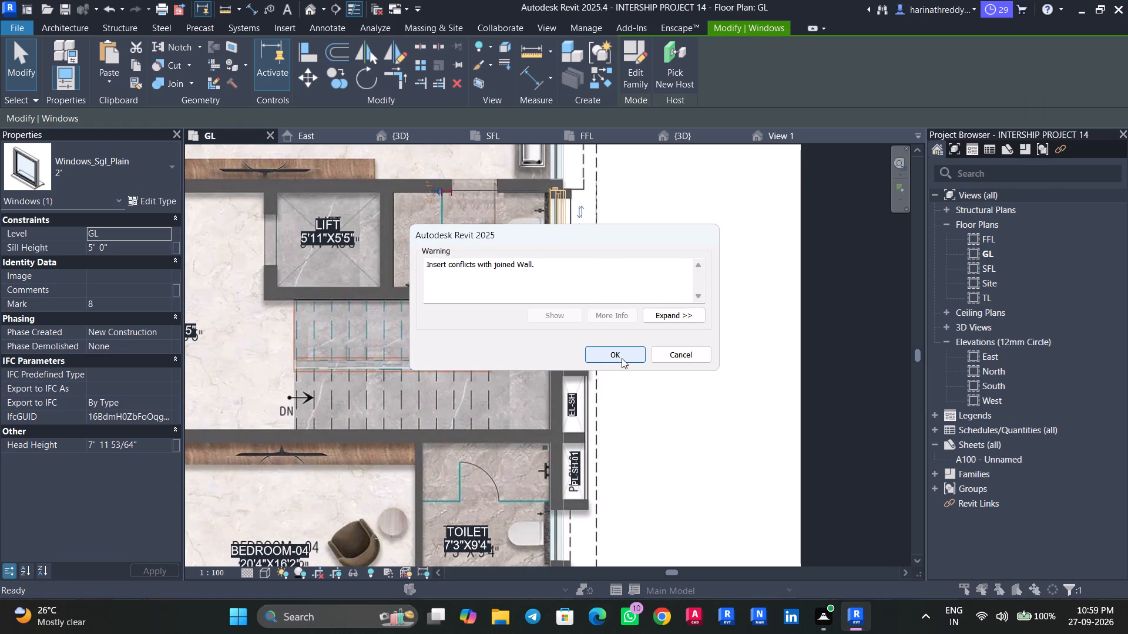
click(669, 359)
key(Escape)
key(Escape)
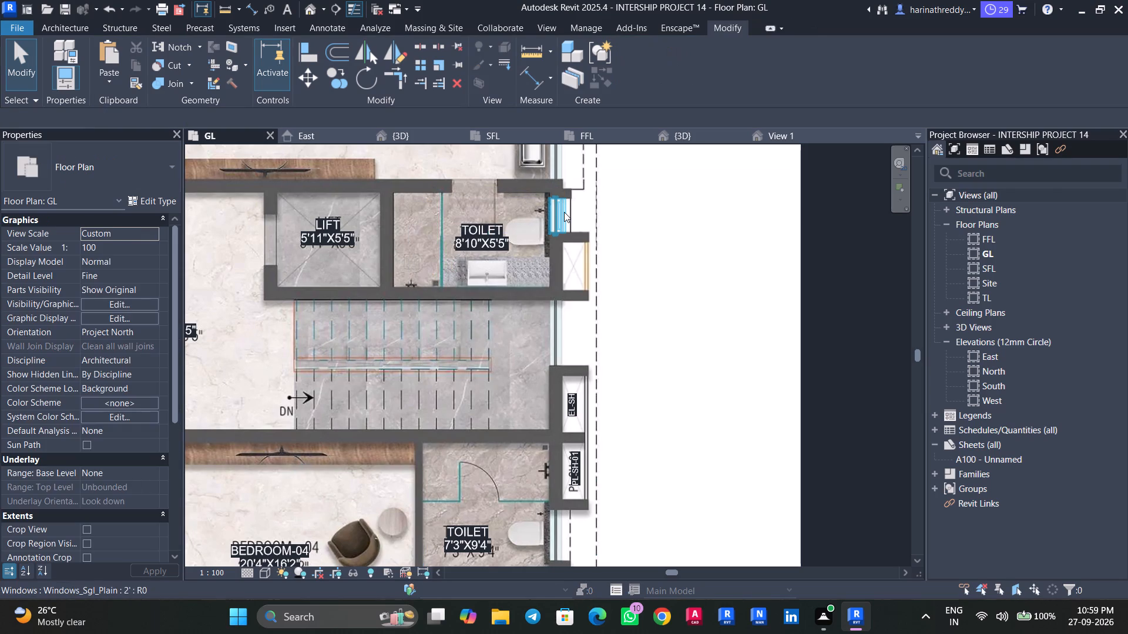
Check the type properties of the window in the 8'10"X5'5" TOILET.
click(564, 212)
middle_drag(694, 314, 697, 215)
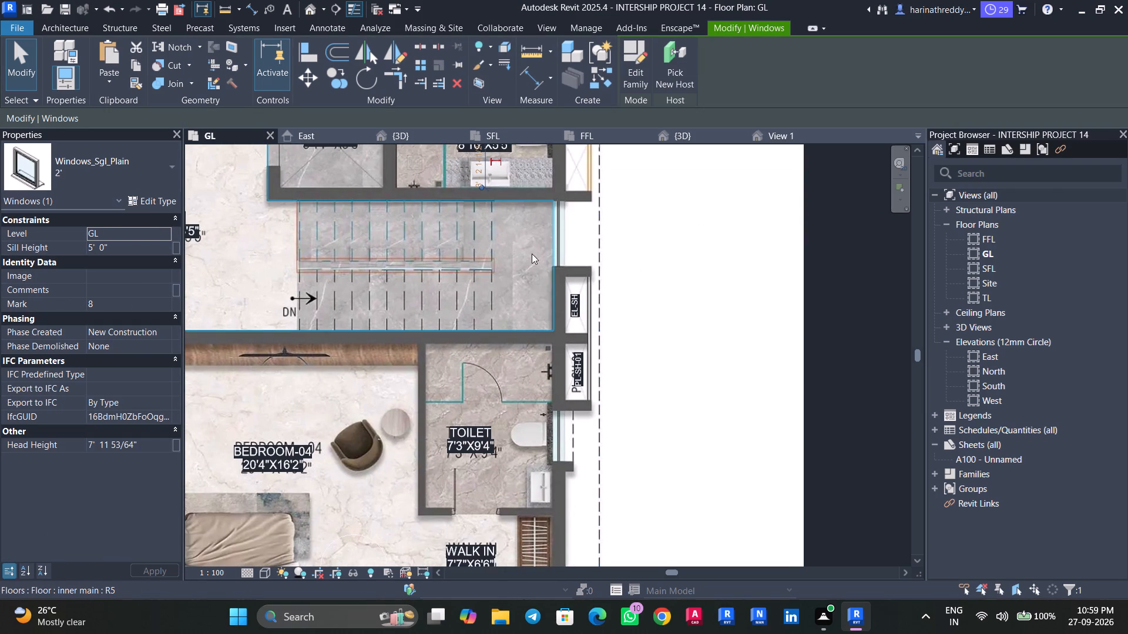
click(153, 197)
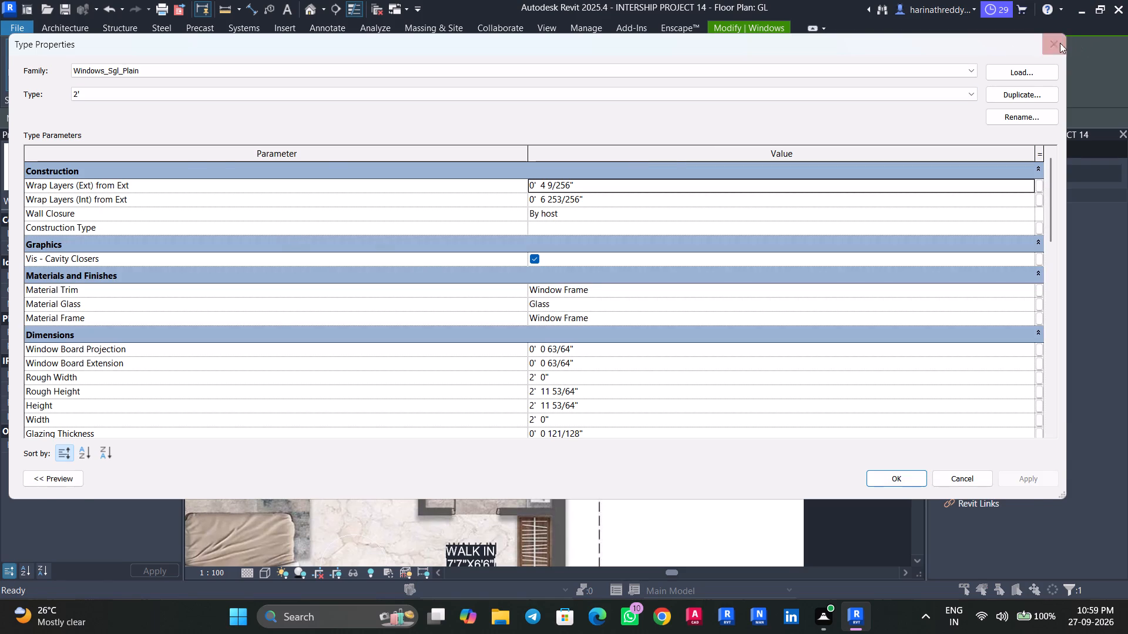
click(1060, 43)
key(Escape)
key(Escape)
Measure the outer wall opening beside the WC in the 7'3"X9'4" TOILET again with the Scale tool.
click(666, 368)
middle_drag(664, 357, 670, 203)
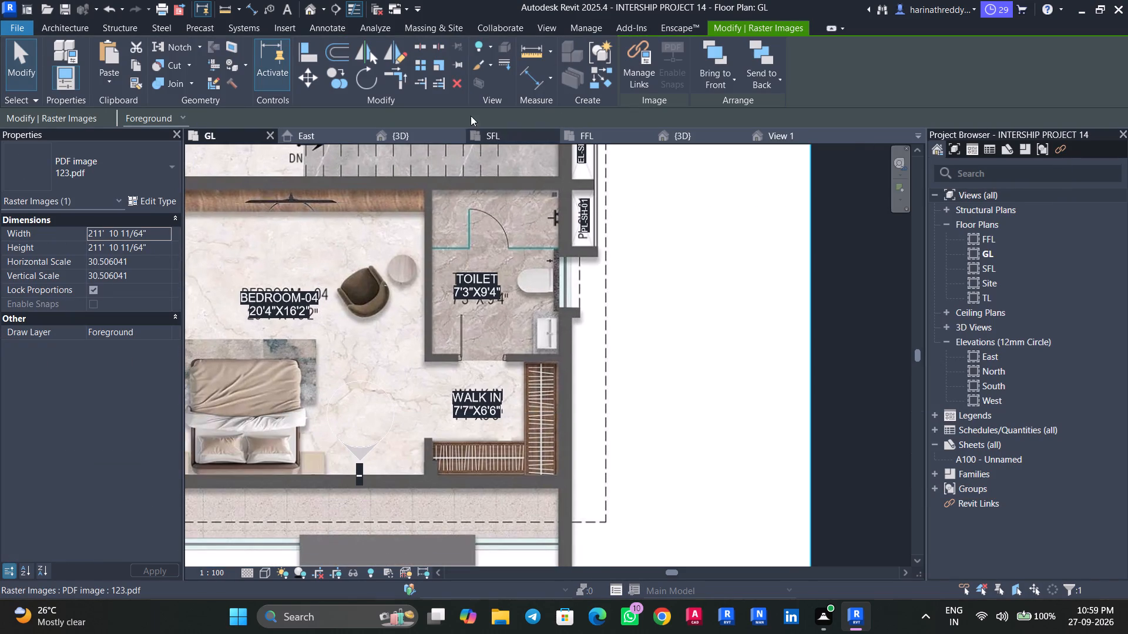
click(439, 65)
scroll(595, 318, up, 9)
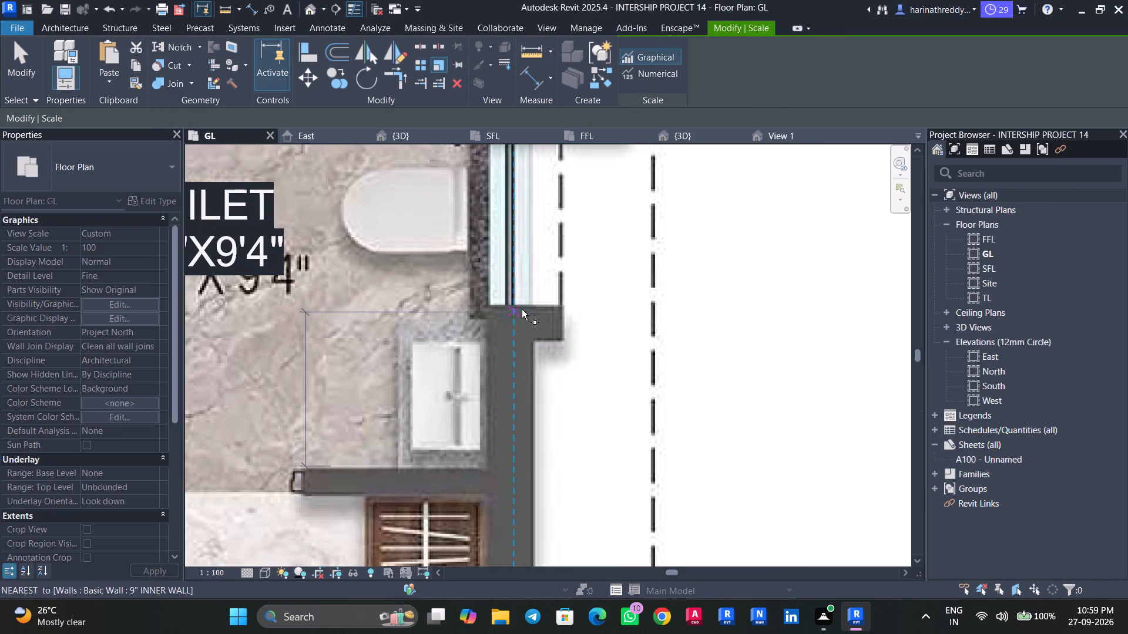
click(528, 306)
middle_drag(526, 210, 541, 335)
scroll(545, 251, up, 2)
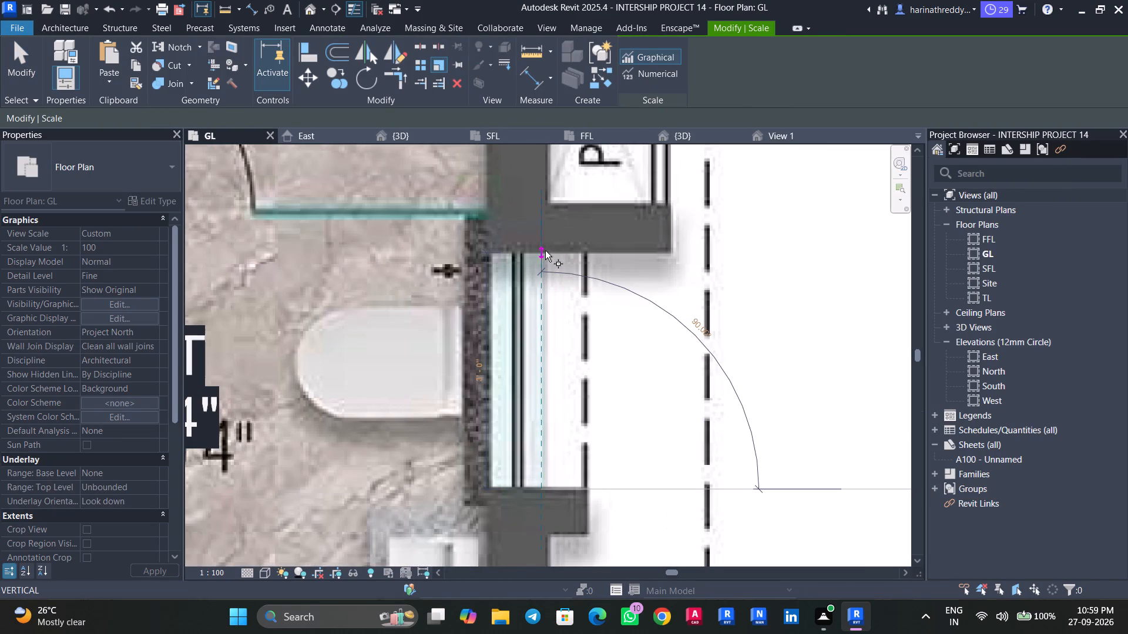
key(Escape)
key(Escape)
key(Escape)
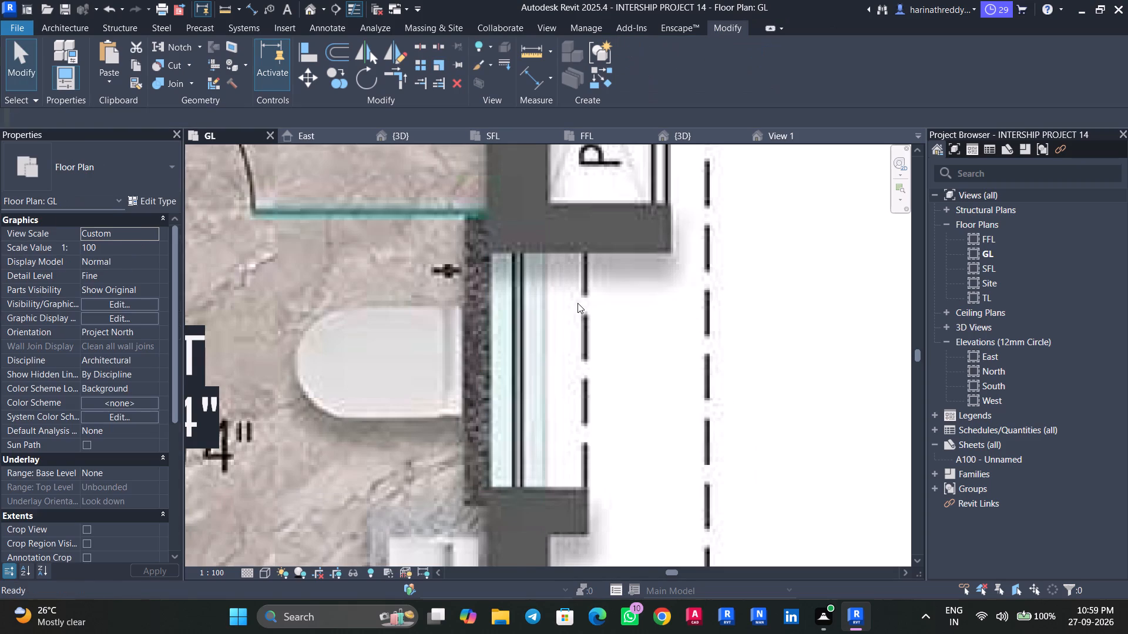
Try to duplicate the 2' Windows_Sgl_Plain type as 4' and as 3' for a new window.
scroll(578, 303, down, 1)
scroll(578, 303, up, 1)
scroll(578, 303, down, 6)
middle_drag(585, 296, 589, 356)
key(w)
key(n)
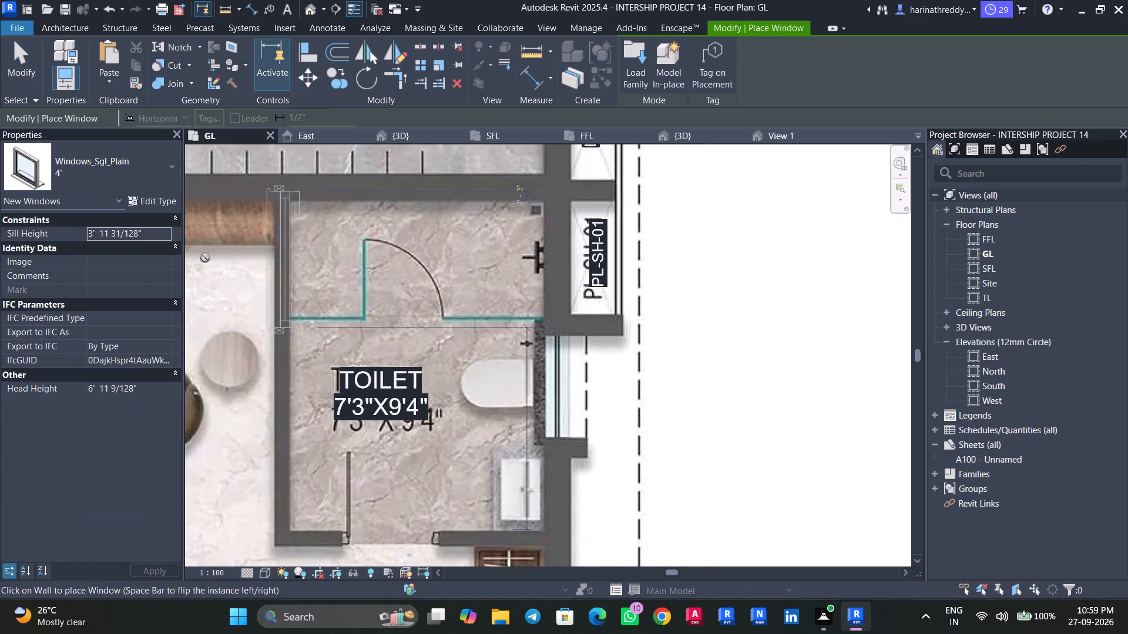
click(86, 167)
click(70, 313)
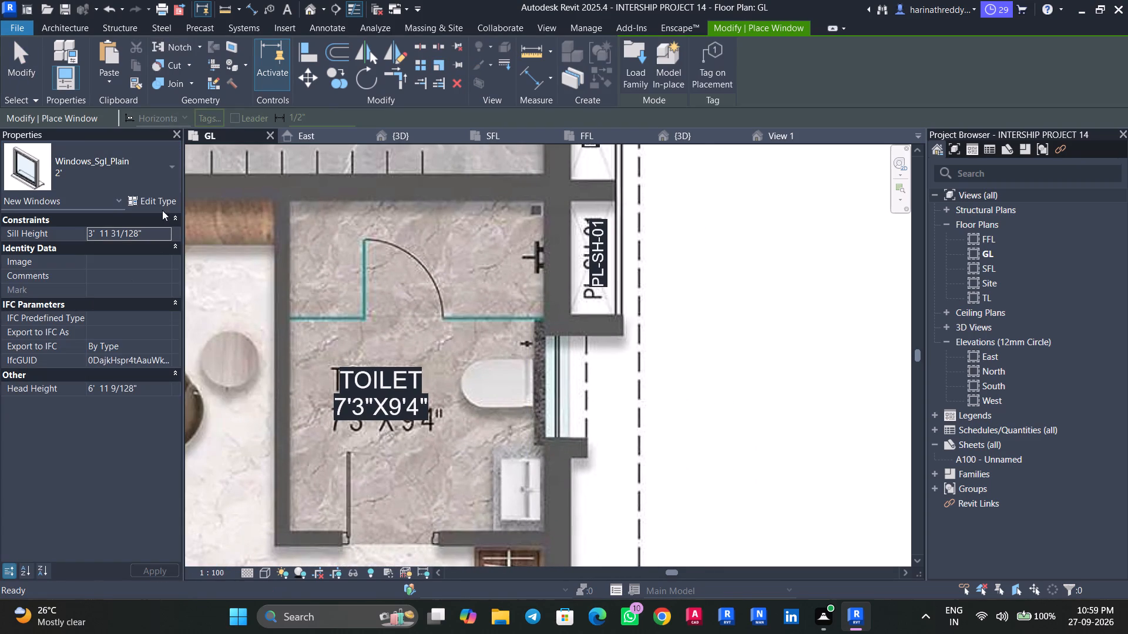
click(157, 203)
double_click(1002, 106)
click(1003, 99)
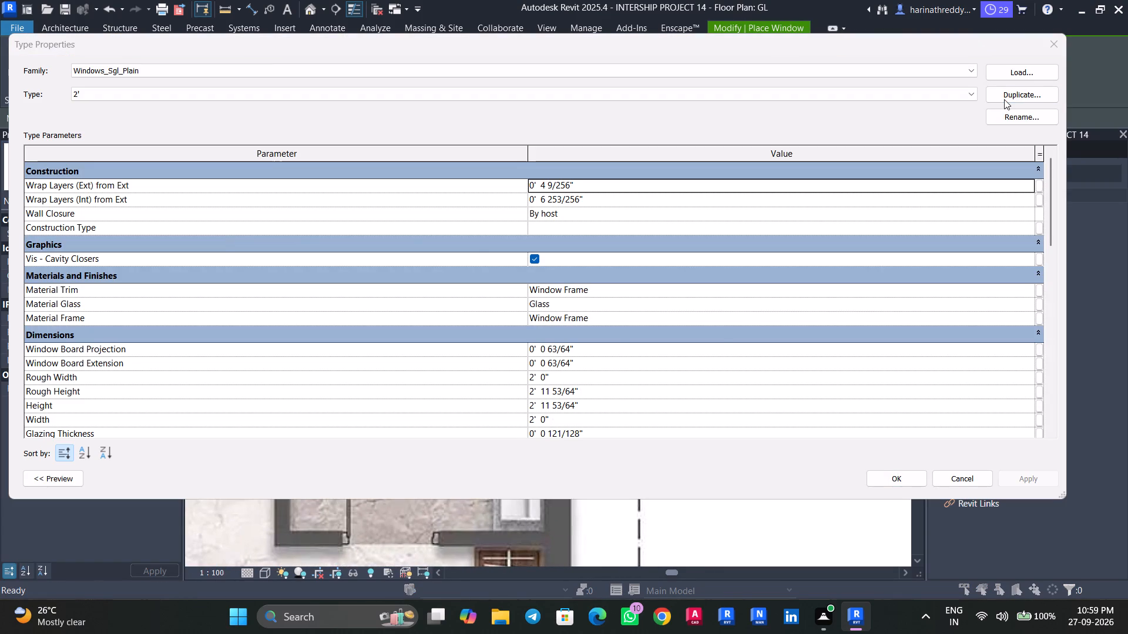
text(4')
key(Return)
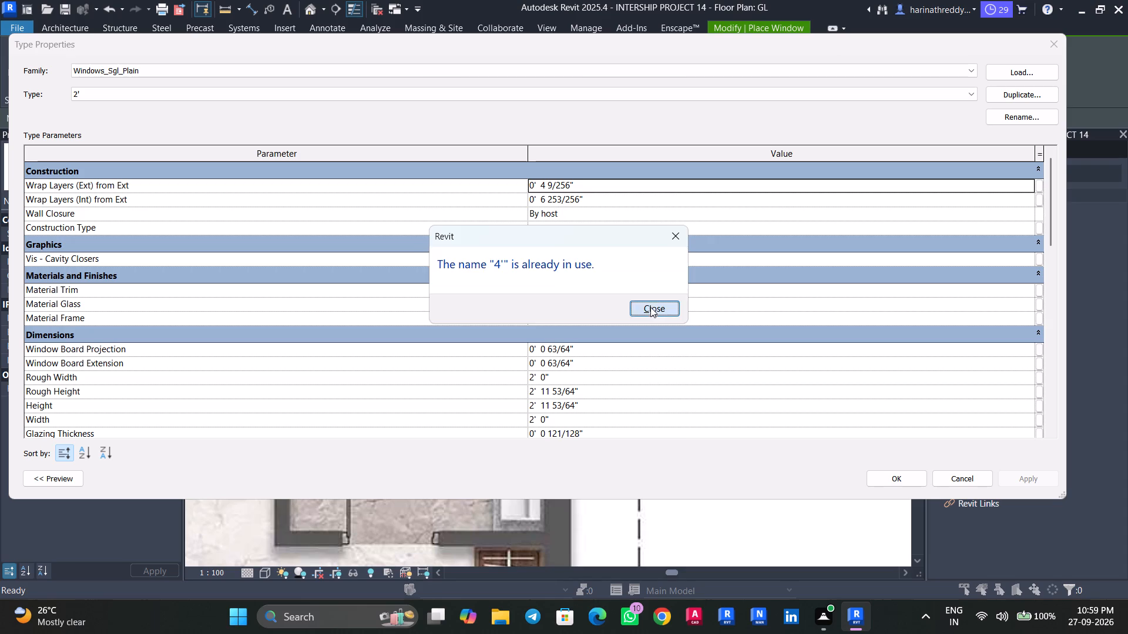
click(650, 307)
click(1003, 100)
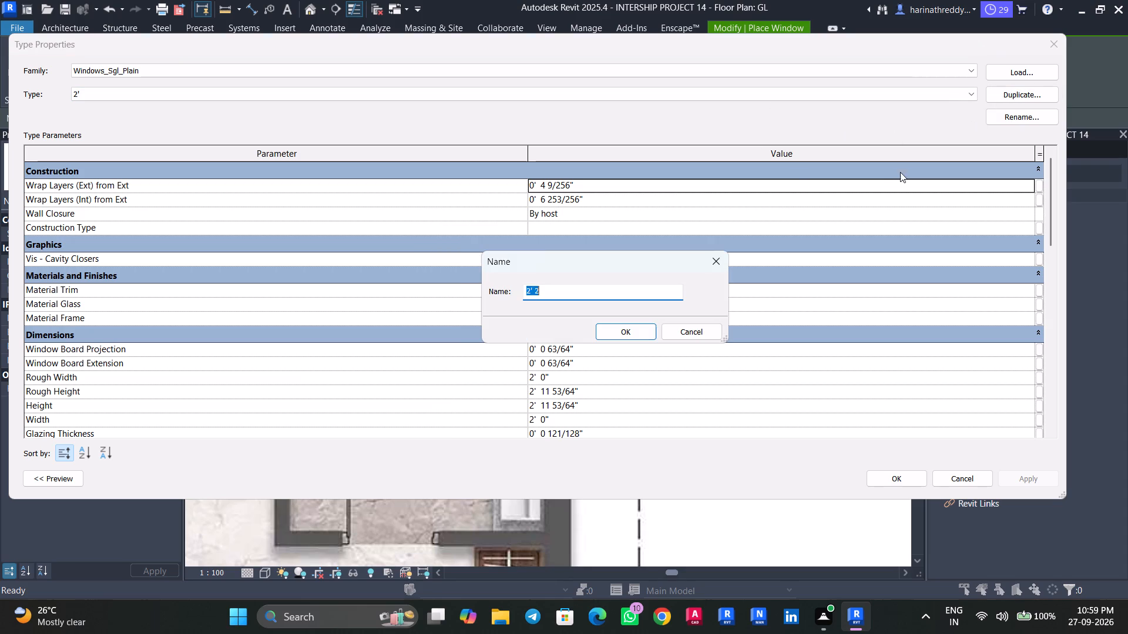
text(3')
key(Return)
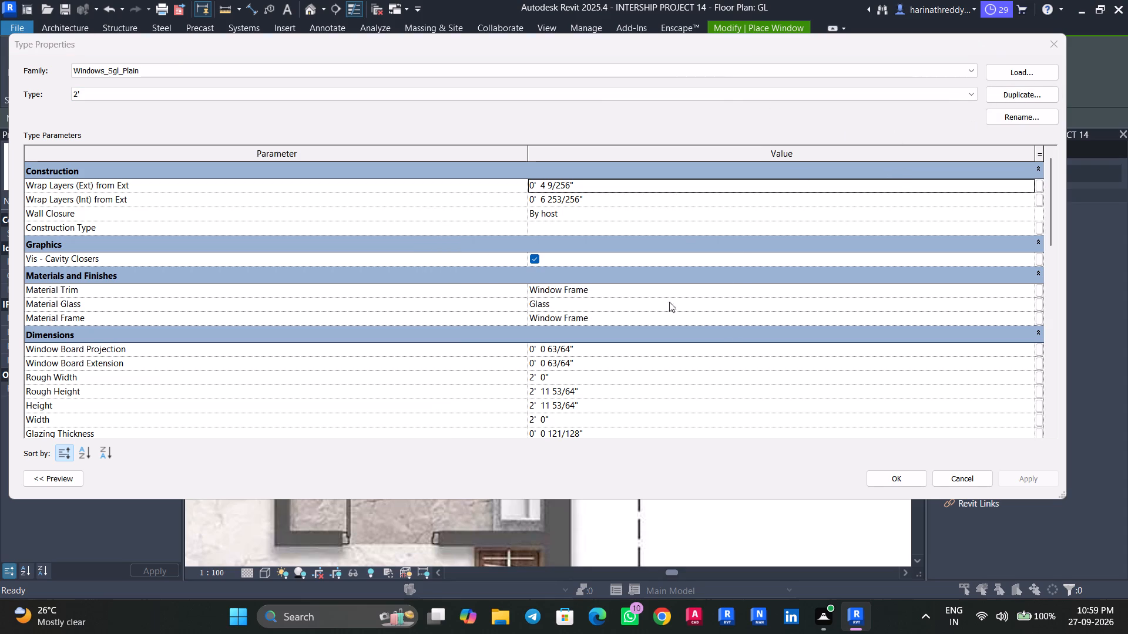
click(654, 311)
Place a 3' Windows_Sgl_Plain window with a 5' sill height in the outer wall opening of the 7'3"X9'4" TOILET.
click(516, 90)
click(484, 120)
click(909, 473)
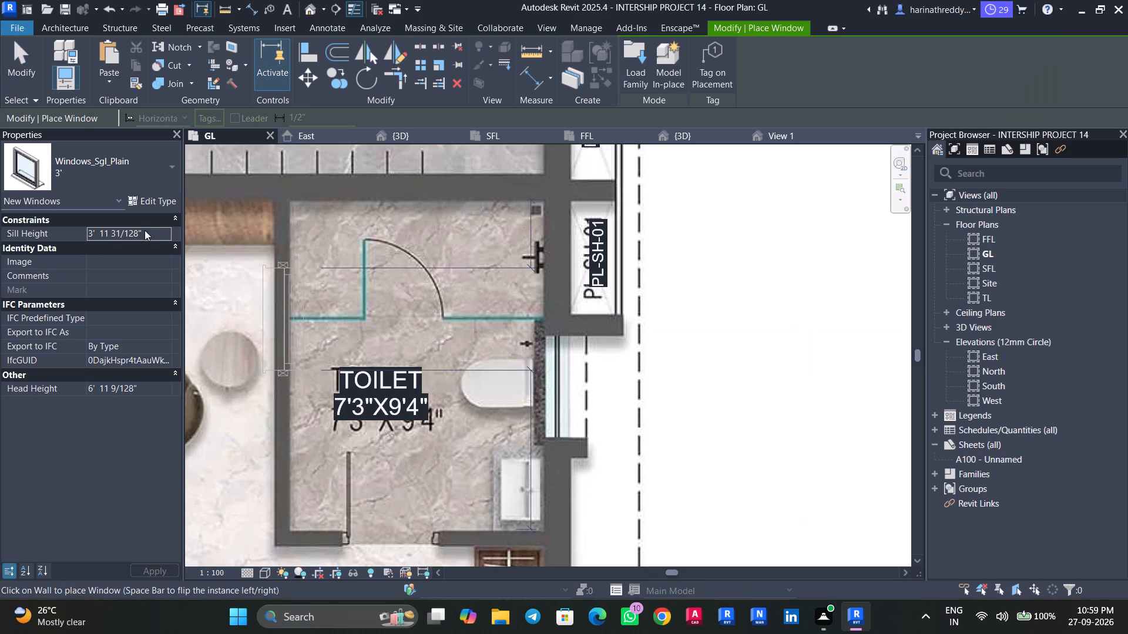
click(149, 230)
drag(151, 230, 23, 231)
text(5')
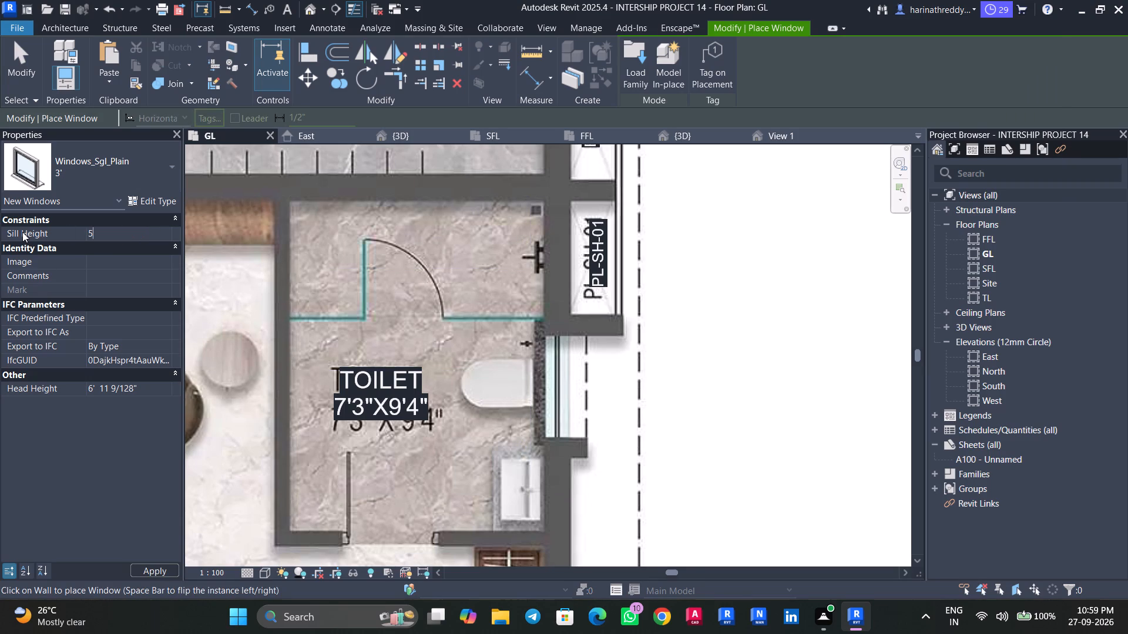
key(Return)
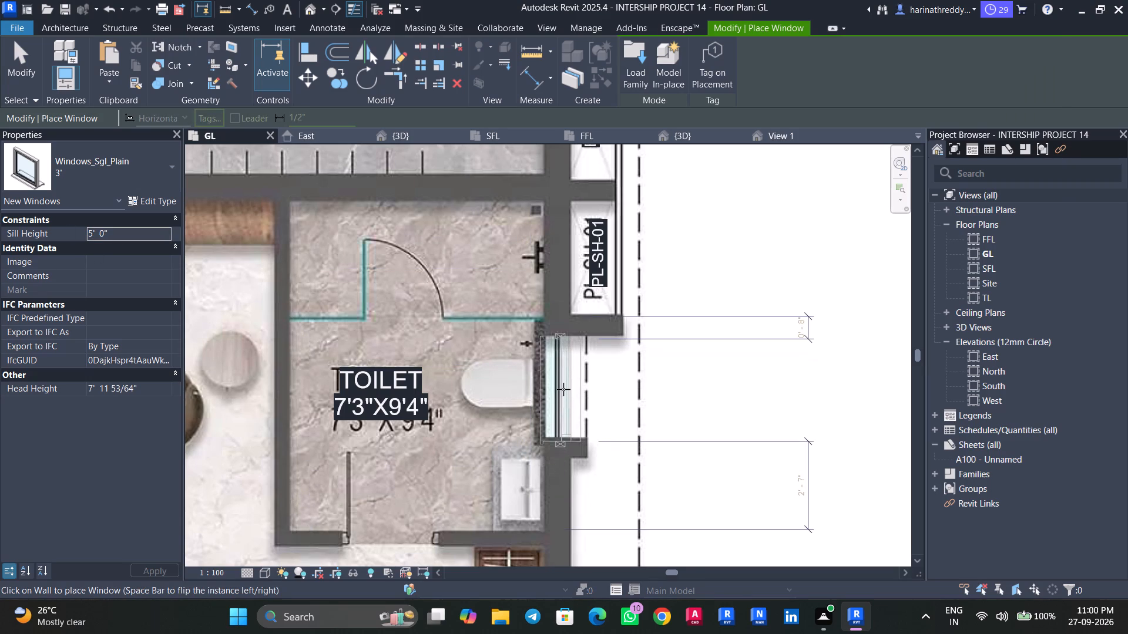
scroll(563, 389, up, 1)
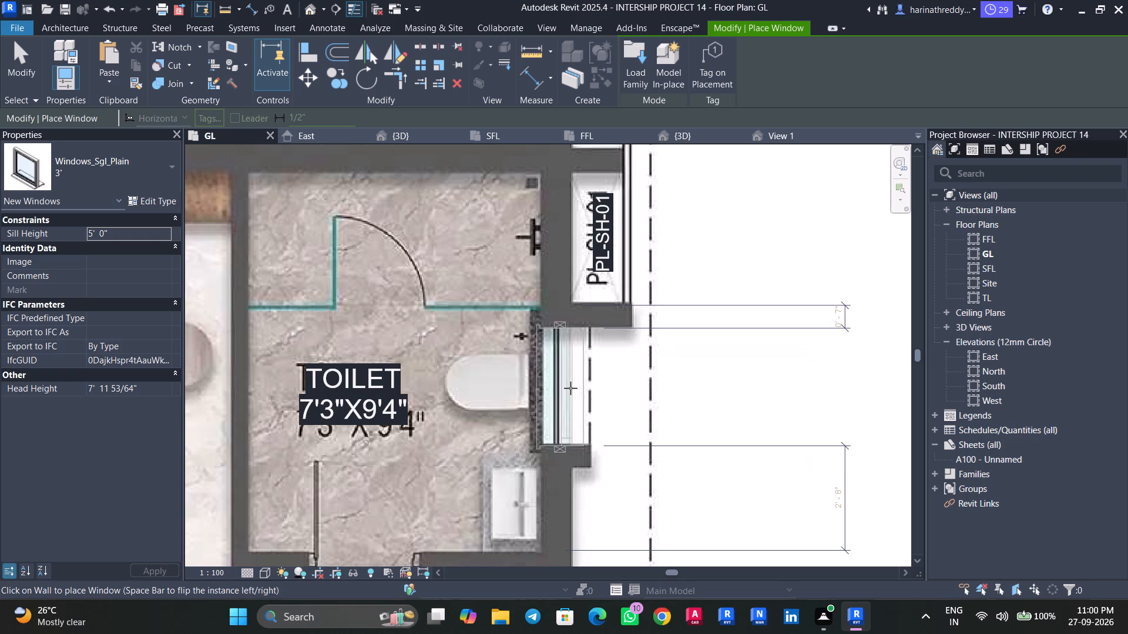
click(573, 387)
key(Escape)
key(Escape)
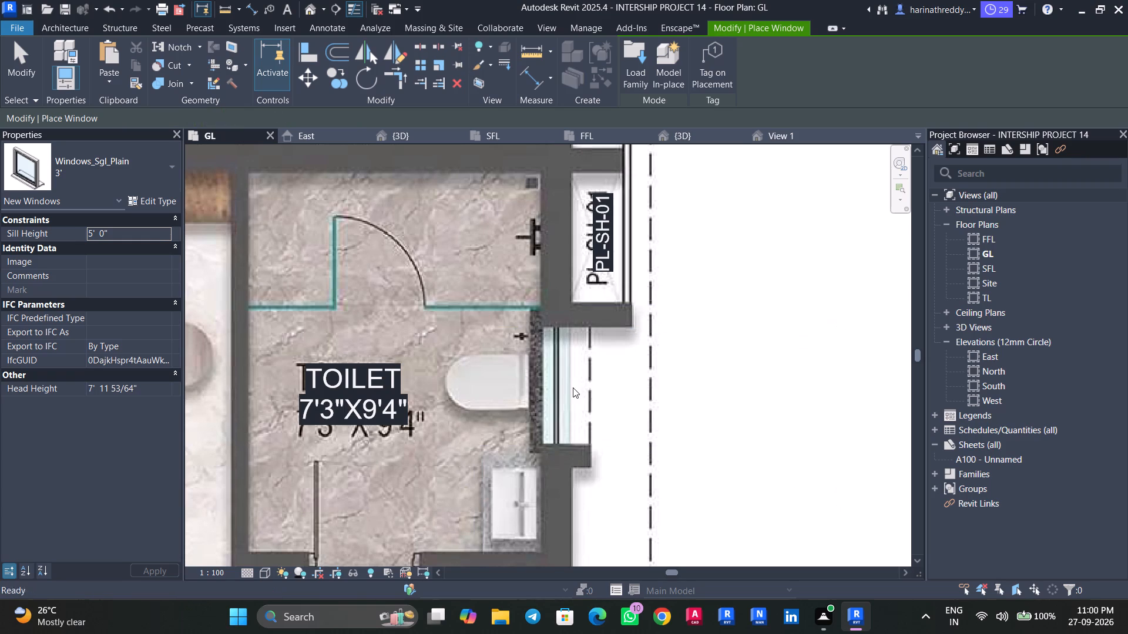
Examine the open terrace edge around BEDROOM-04 on the plan and the terraces' glass railings in the 3D view.
scroll(573, 387, down, 11)
middle_drag(575, 392, 580, 277)
scroll(540, 397, up, 3)
middle_drag(540, 396, 622, 380)
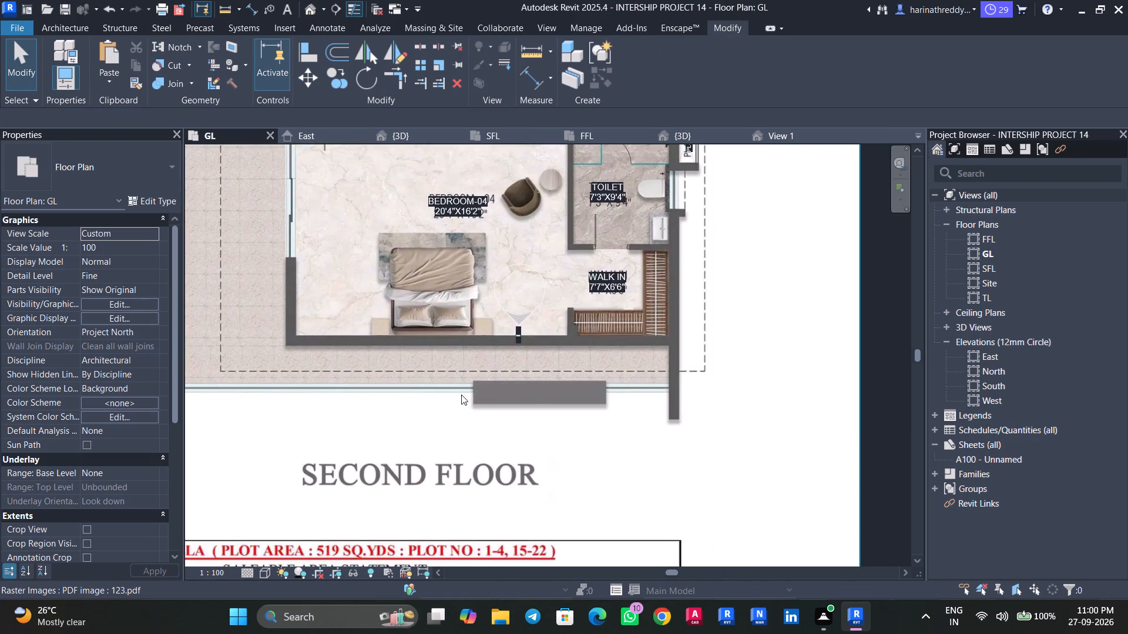
scroll(427, 394, down, 3)
middle_drag(427, 396, 512, 446)
scroll(467, 449, up, 3)
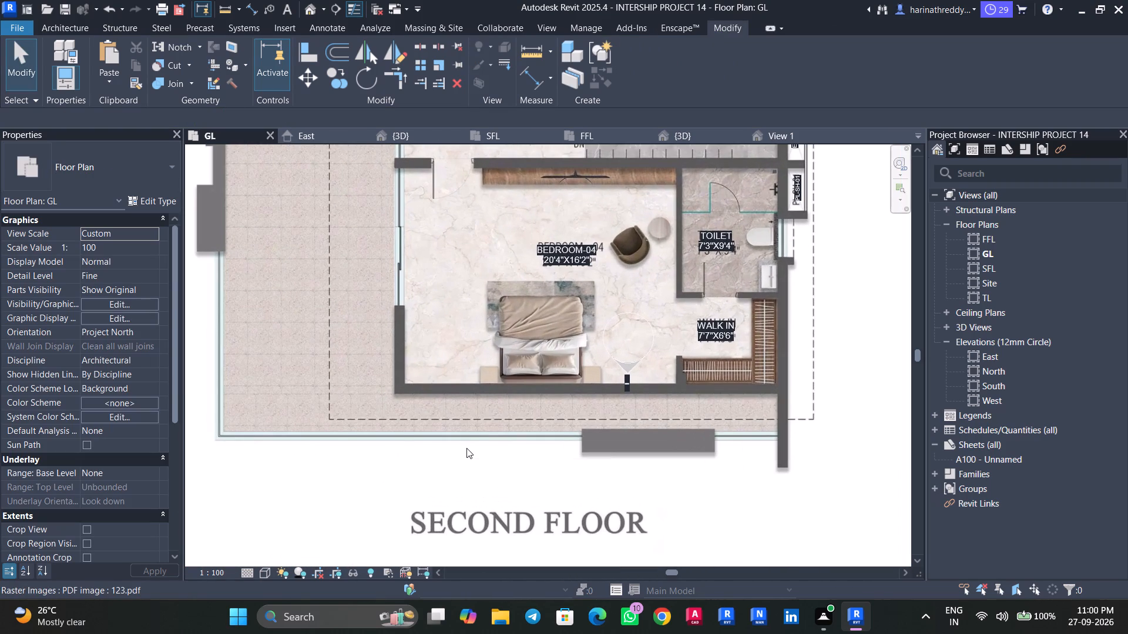
click(430, 133)
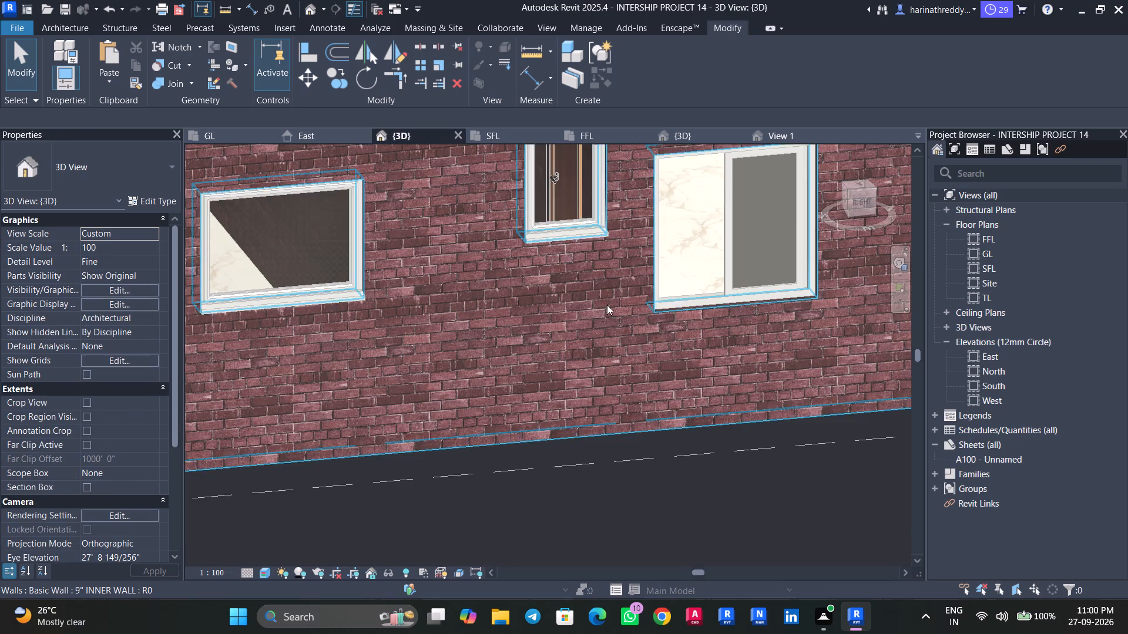
scroll(570, 338, up, 1)
scroll(570, 338, down, 15)
shift+middle_drag(478, 397, 578, 403)
middle_drag(577, 364, 420, 468)
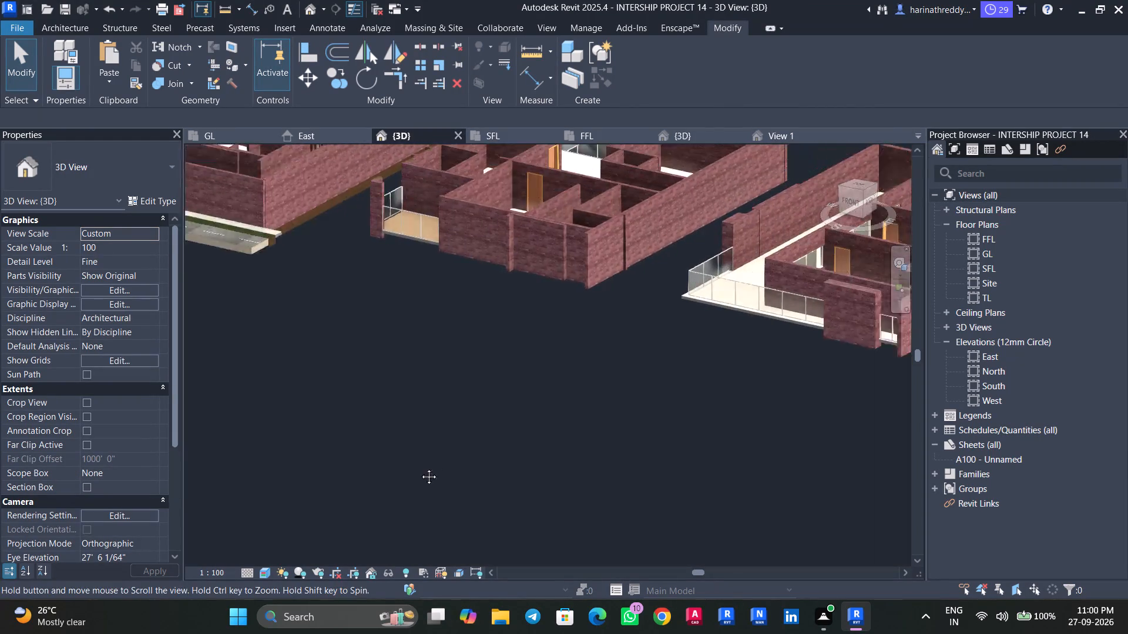
middle_drag(420, 468, 392, 481)
scroll(568, 387, up, 5)
middle_drag(567, 374, 405, 455)
scroll(447, 419, up, 3)
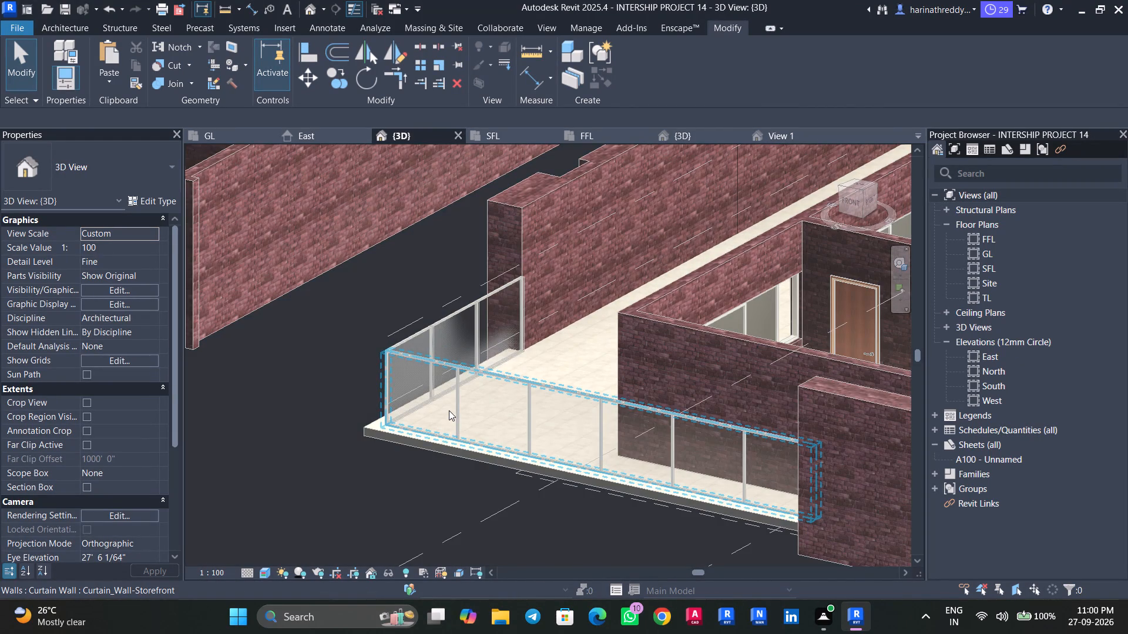
Examine the Curtain_Wall-Storefront glass railing along the open terrace's edge in the 3D view.
scroll(449, 410, up, 1)
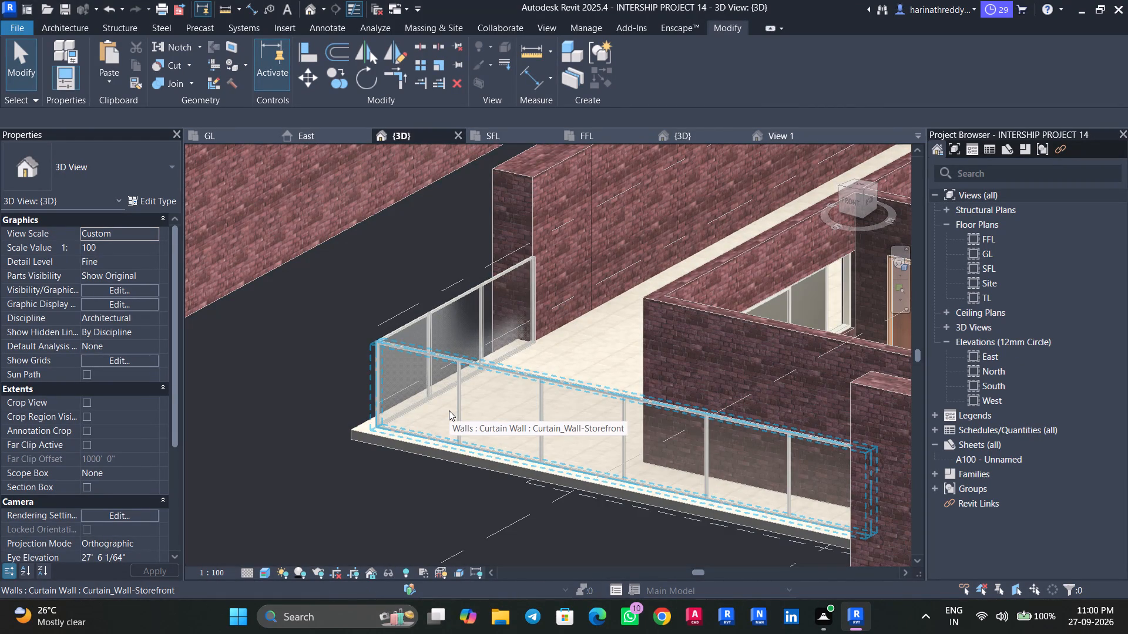
click(449, 410)
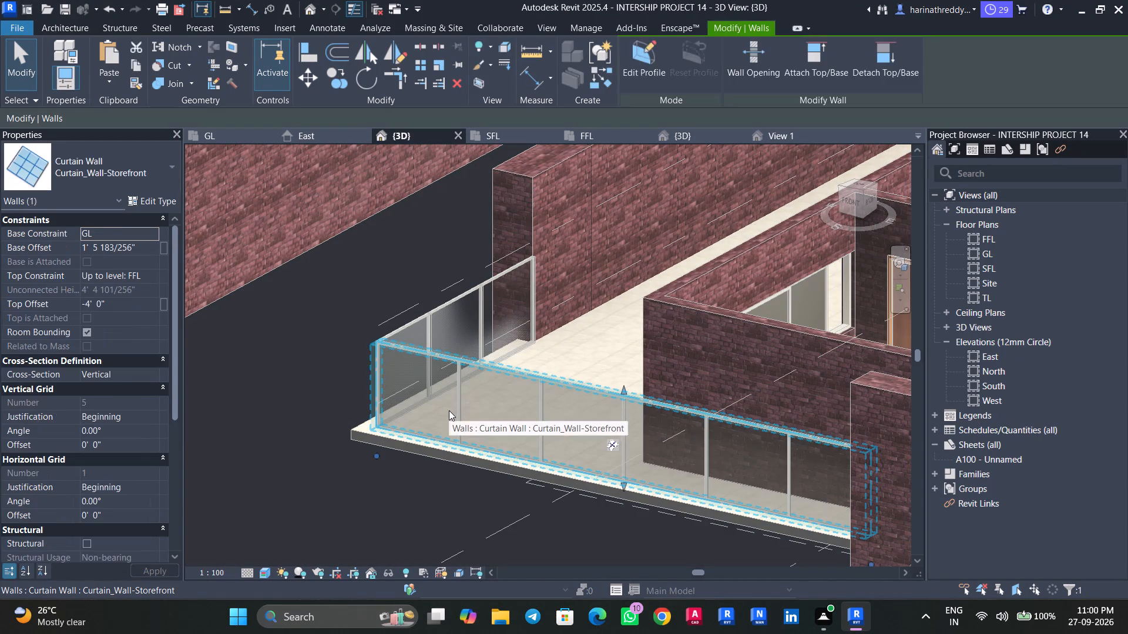
key(Escape)
key(Escape)
scroll(346, 452, down, 8)
shift+middle_drag(318, 484, 394, 544)
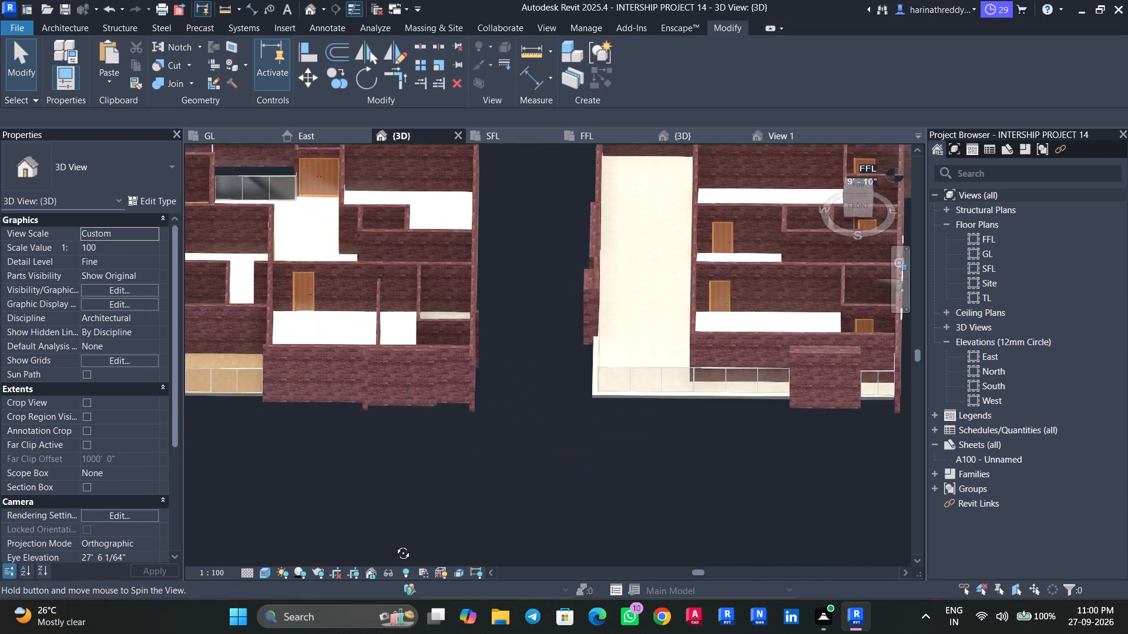
shift+middle_drag(394, 544, 447, 490)
middle_drag(495, 427, 374, 527)
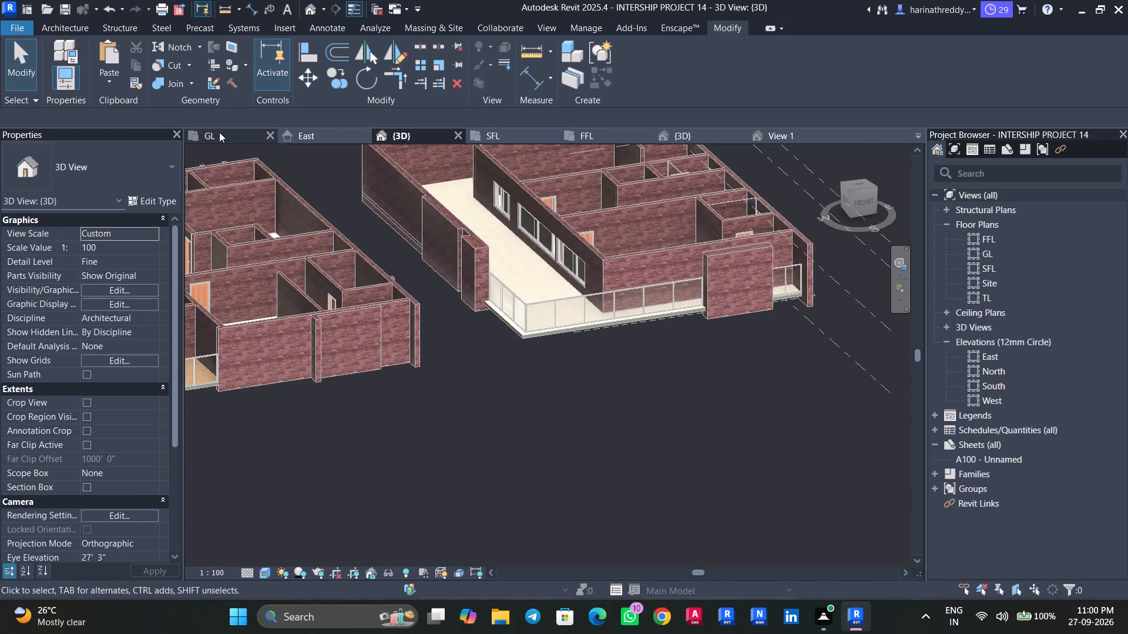
Examine the 41'4"X7'0" OPEN TERRACE and its outer walls beside the MULTIPURPOSE HALL on the GL floor plan.
click(223, 131)
scroll(406, 322, down, 4)
middle_drag(404, 309, 408, 494)
middle_drag(384, 322, 390, 474)
scroll(461, 272, up, 3)
scroll(461, 272, down, 1)
scroll(461, 272, up, 2)
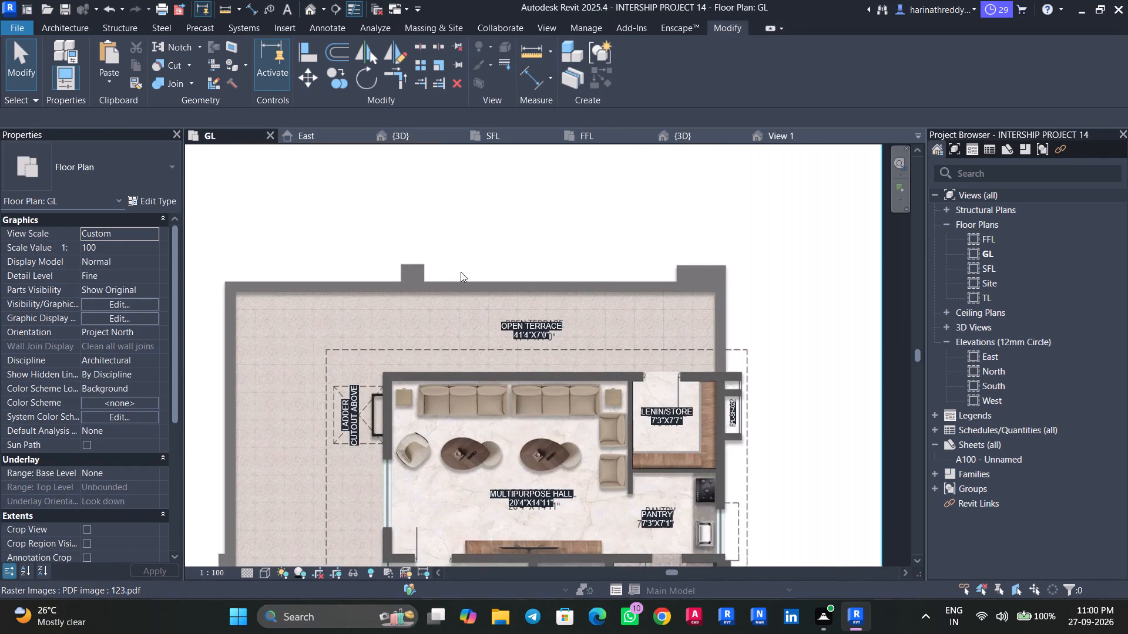
scroll(462, 314, down, 3)
scroll(462, 314, up, 1)
scroll(462, 314, down, 1)
scroll(462, 314, up, 1)
scroll(462, 314, down, 1)
middle_drag(460, 339, 493, 211)
Examine the second-floor block's interior doors and their height relative to the room floors in the 3D view.
click(407, 136)
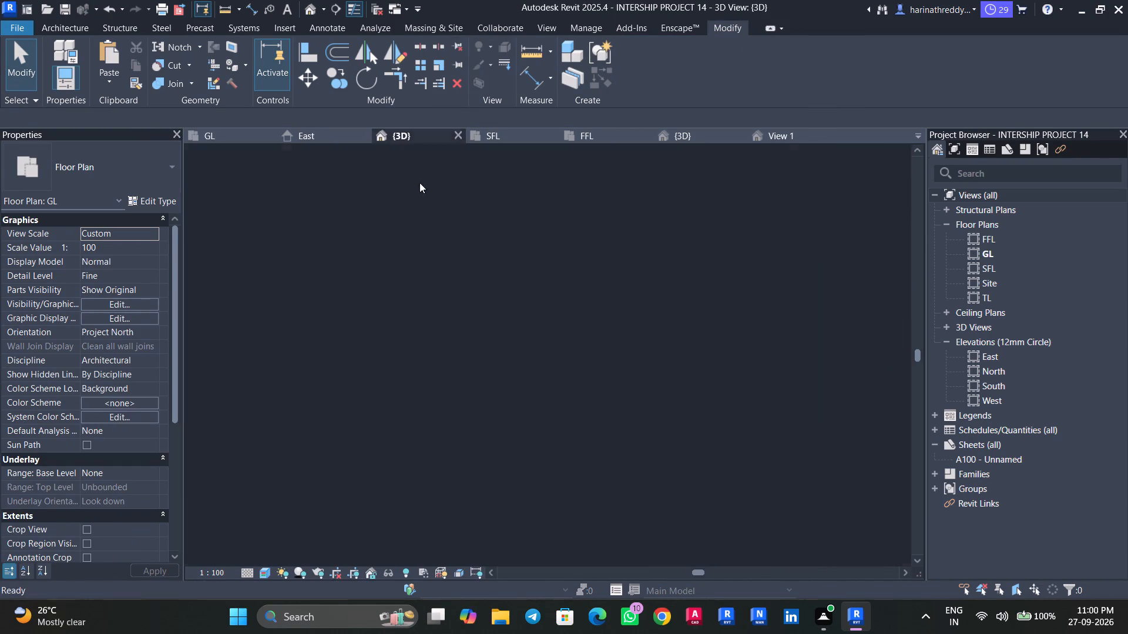
scroll(475, 298, down, 3)
shift+middle_drag(539, 348, 496, 463)
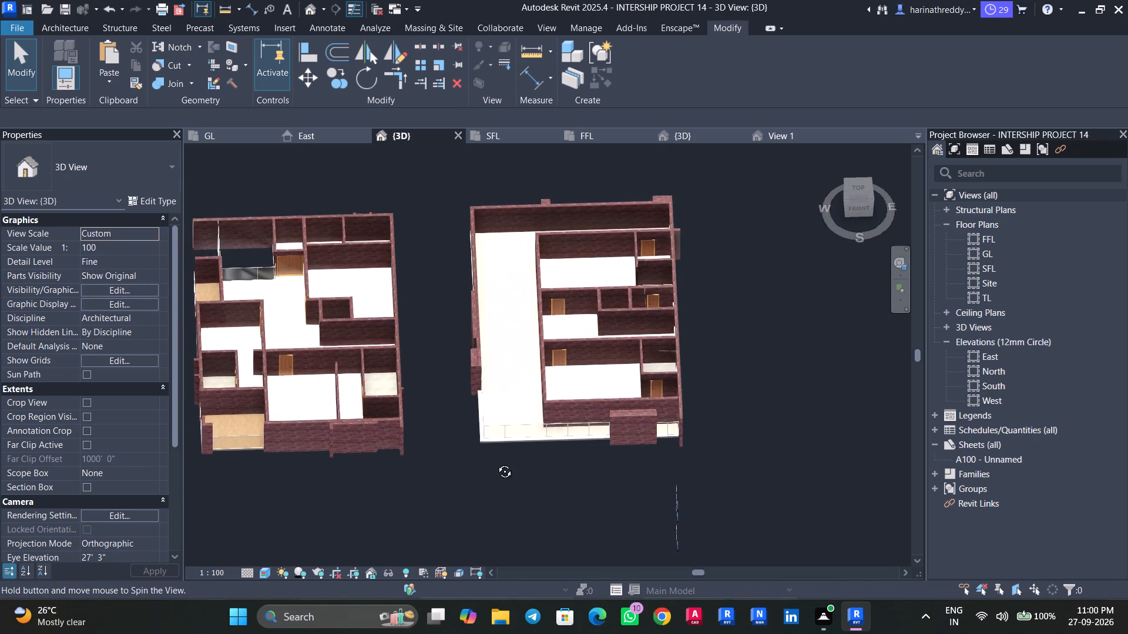
shift+middle_drag(496, 463, 552, 427)
middle_drag(551, 350, 505, 562)
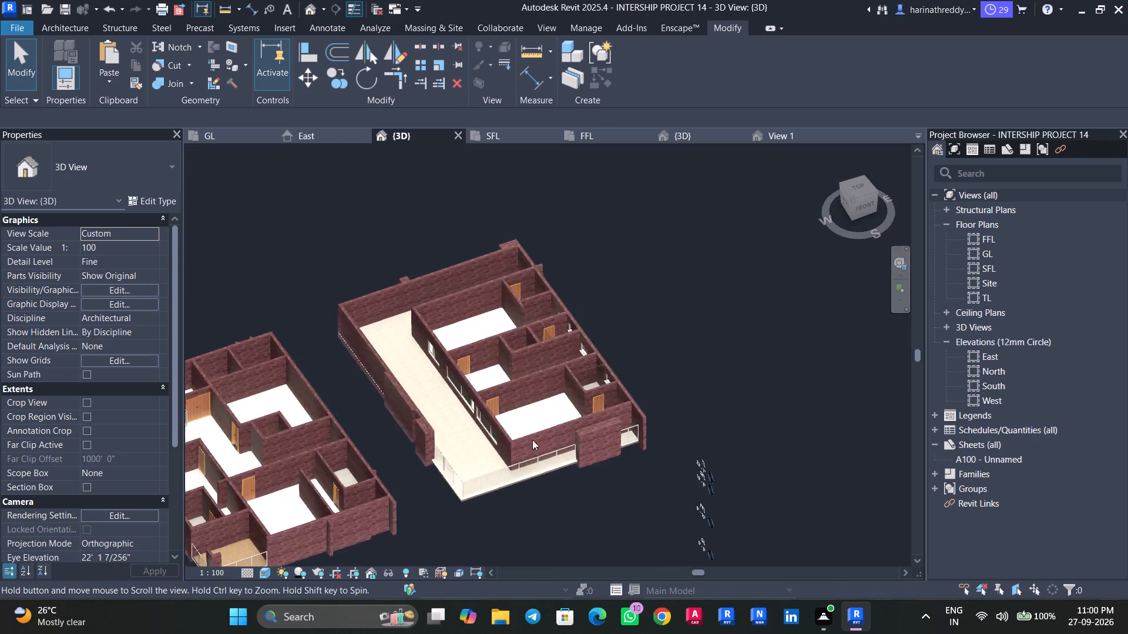
scroll(540, 348, up, 1)
scroll(540, 348, down, 1)
scroll(540, 348, up, 6)
shift+middle_drag(512, 442, 495, 457)
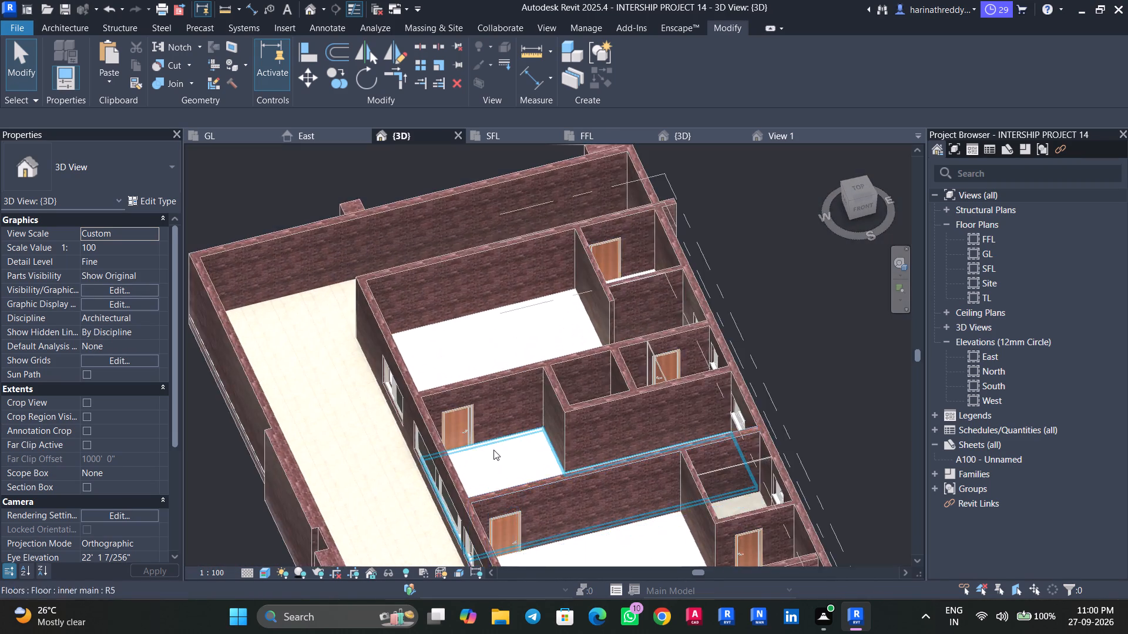
middle_drag(493, 448, 475, 370)
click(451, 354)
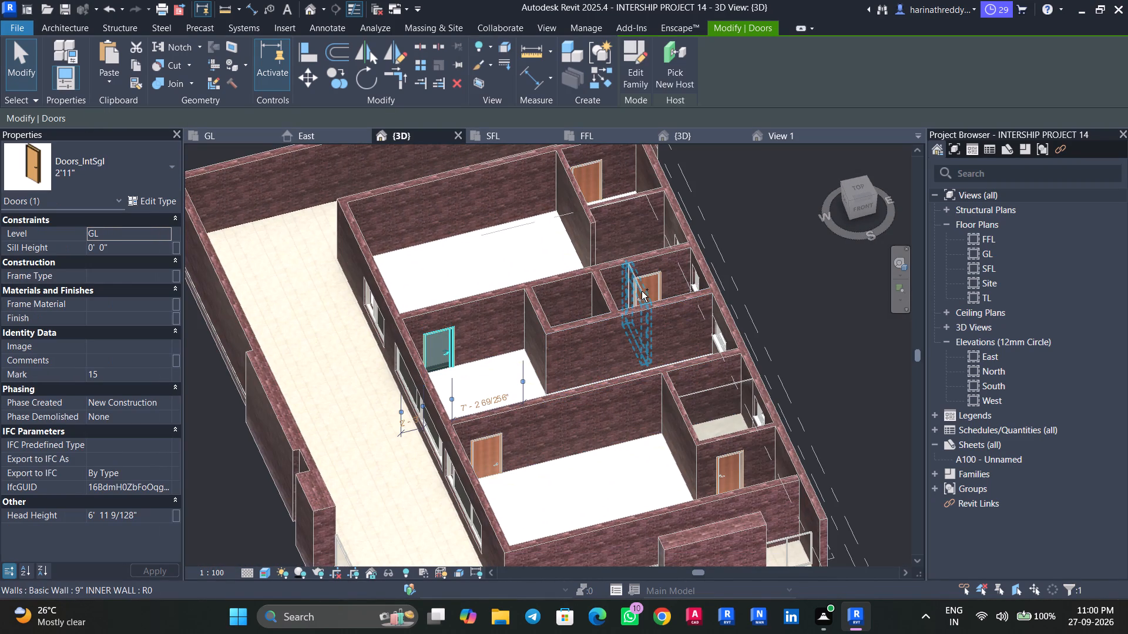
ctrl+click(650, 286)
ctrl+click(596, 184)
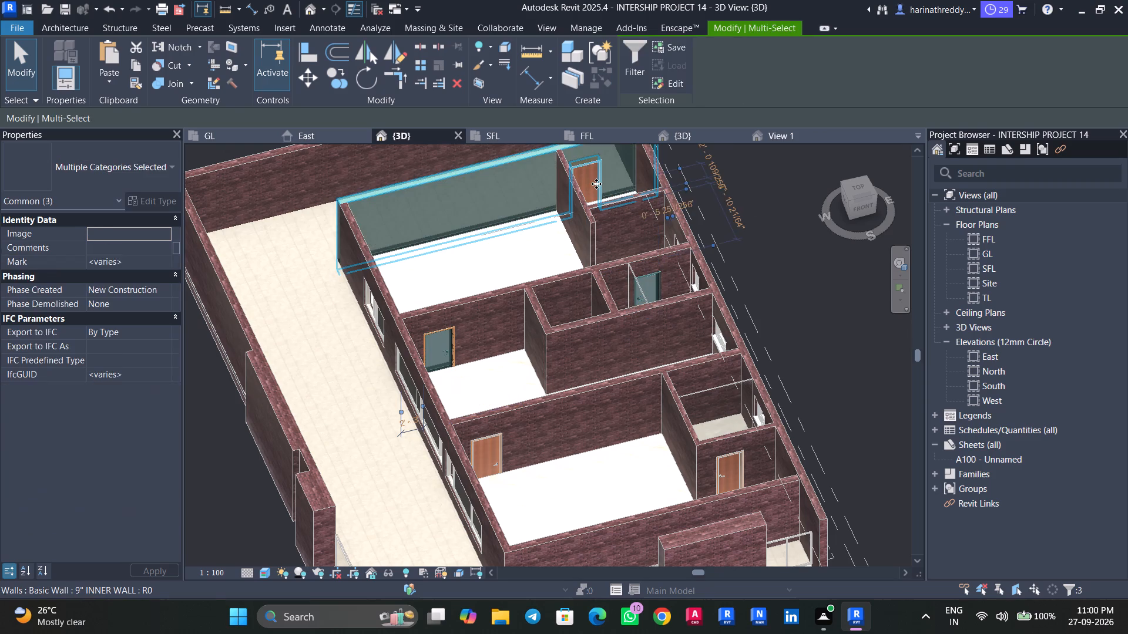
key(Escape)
Set the sill height of the second-floor block's five Doors_IntSgl doors (store, multipurpose hall, BEDROOM-04 and both toilets) to 450 mm.
ctrl+click(589, 183)
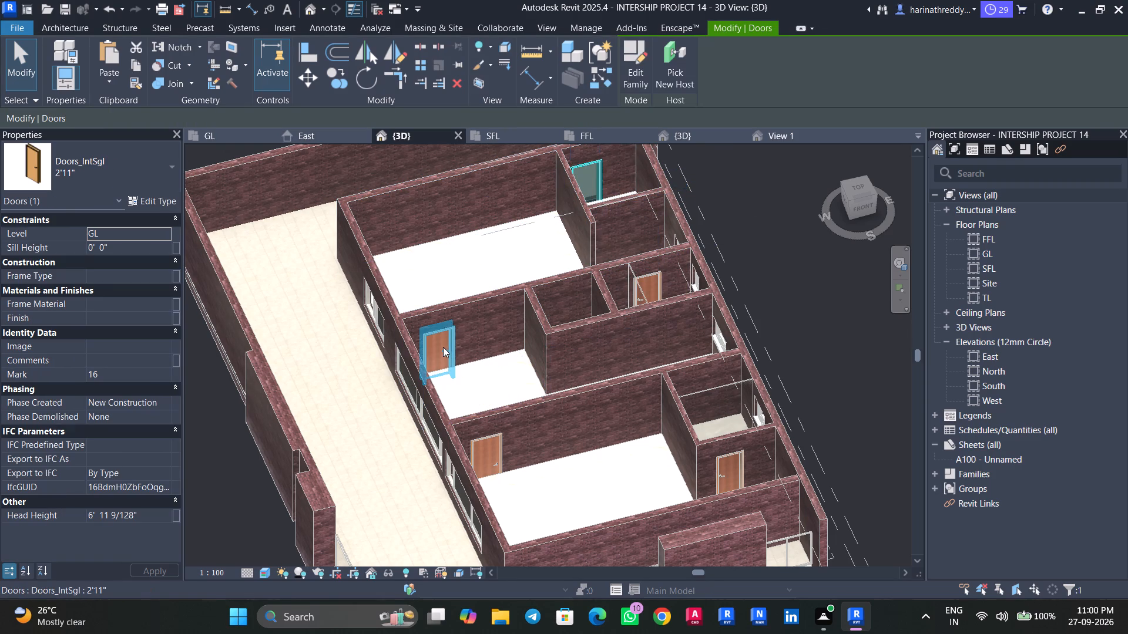
ctrl+click(443, 347)
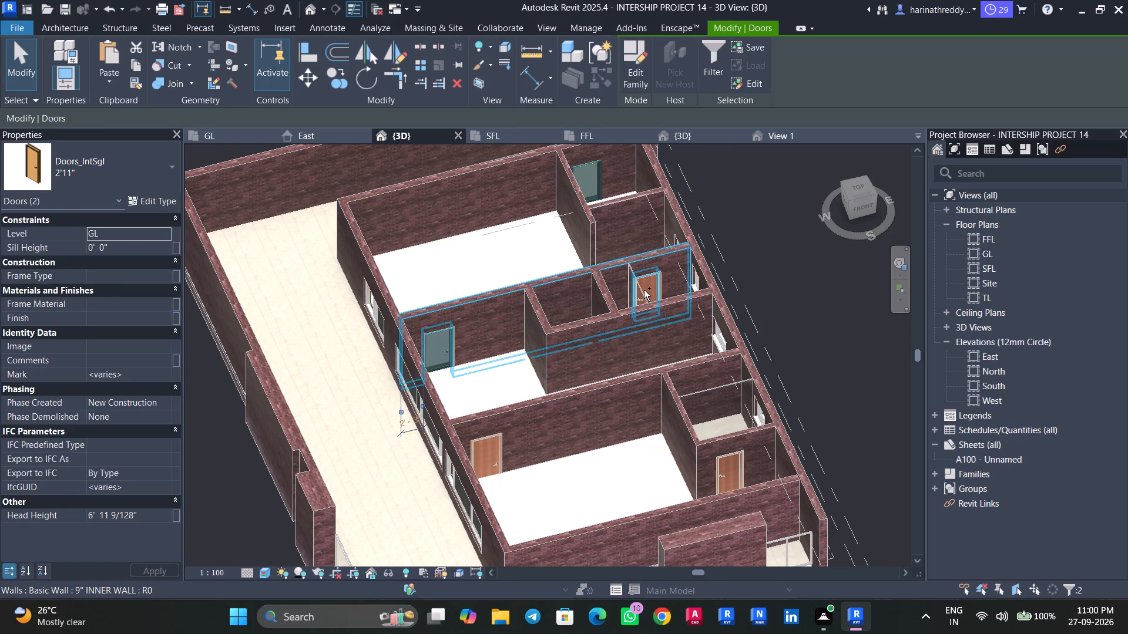
ctrl+click(650, 287)
ctrl+click(488, 457)
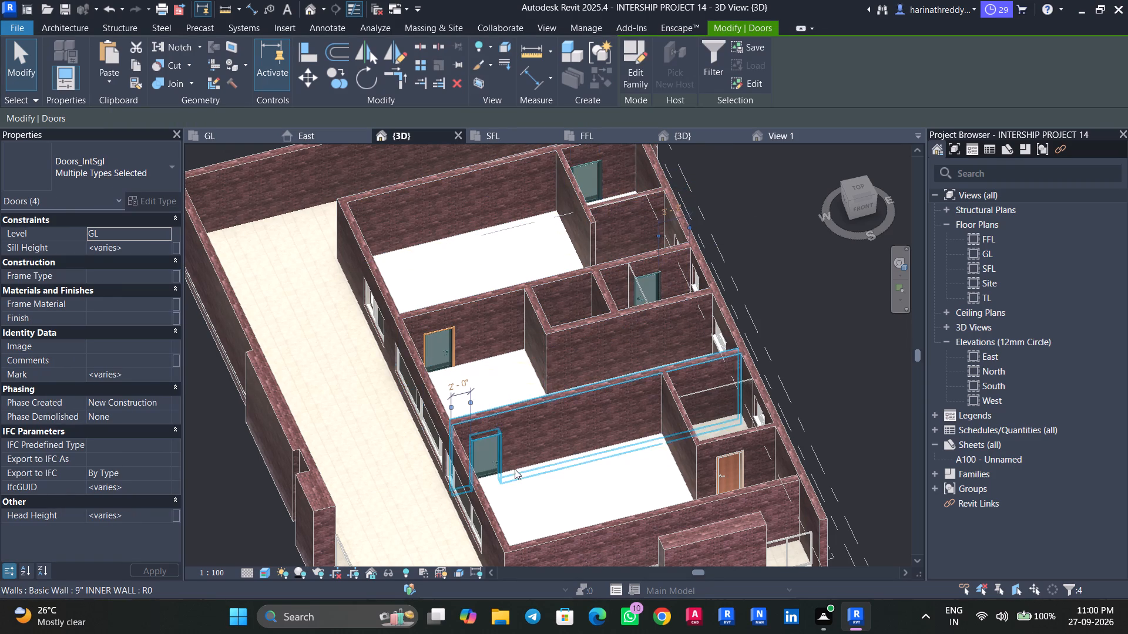
shift+middle_drag(653, 488, 653, 498)
ctrl+click(734, 483)
shift+middle_drag(654, 488, 654, 505)
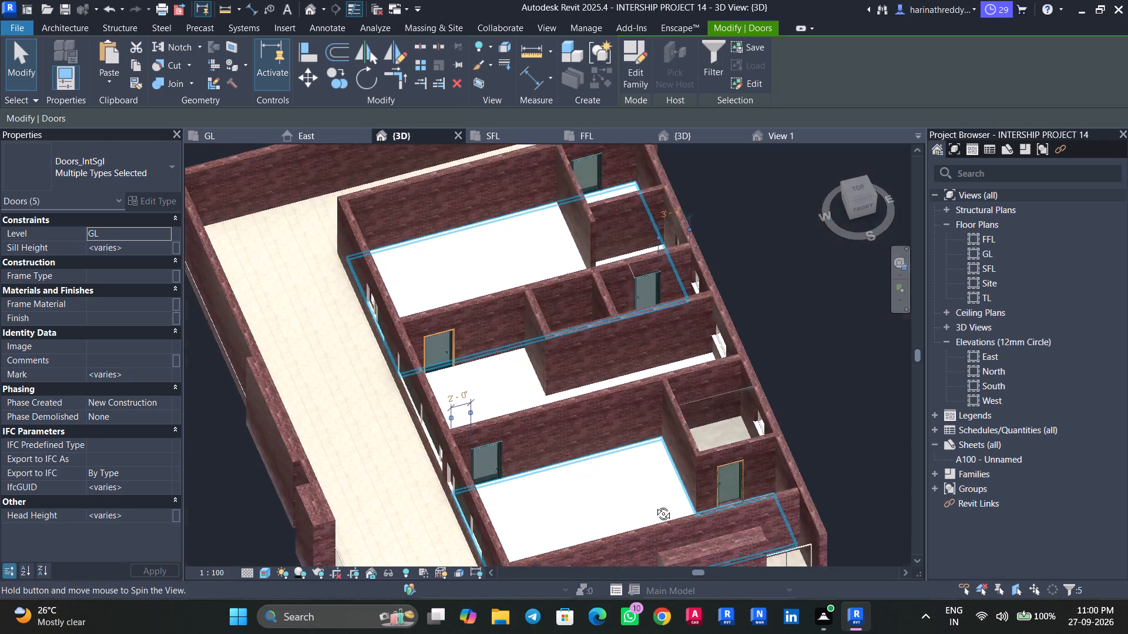
shift+middle_drag(654, 505, 815, 489)
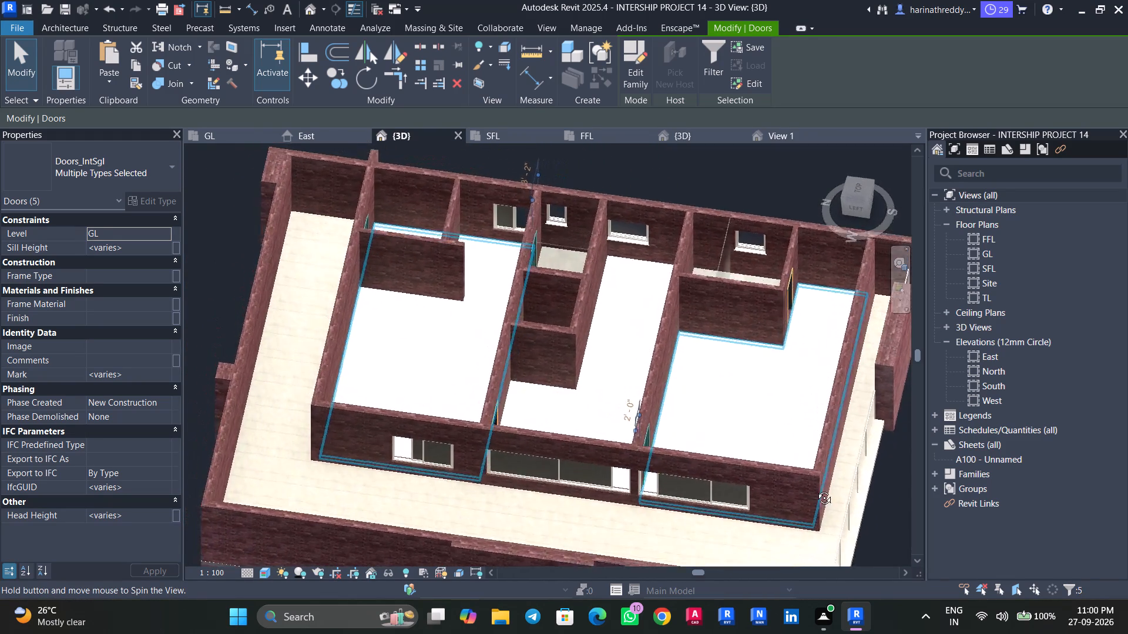
shift+middle_drag(815, 489, 910, 438)
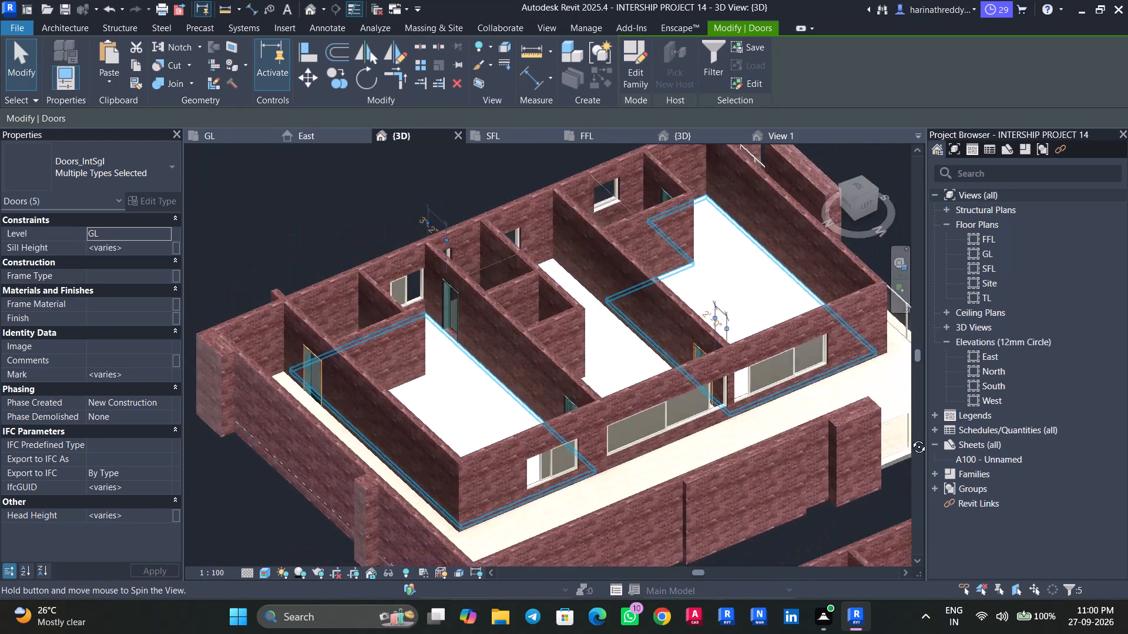
shift+middle_drag(910, 438, 727, 460)
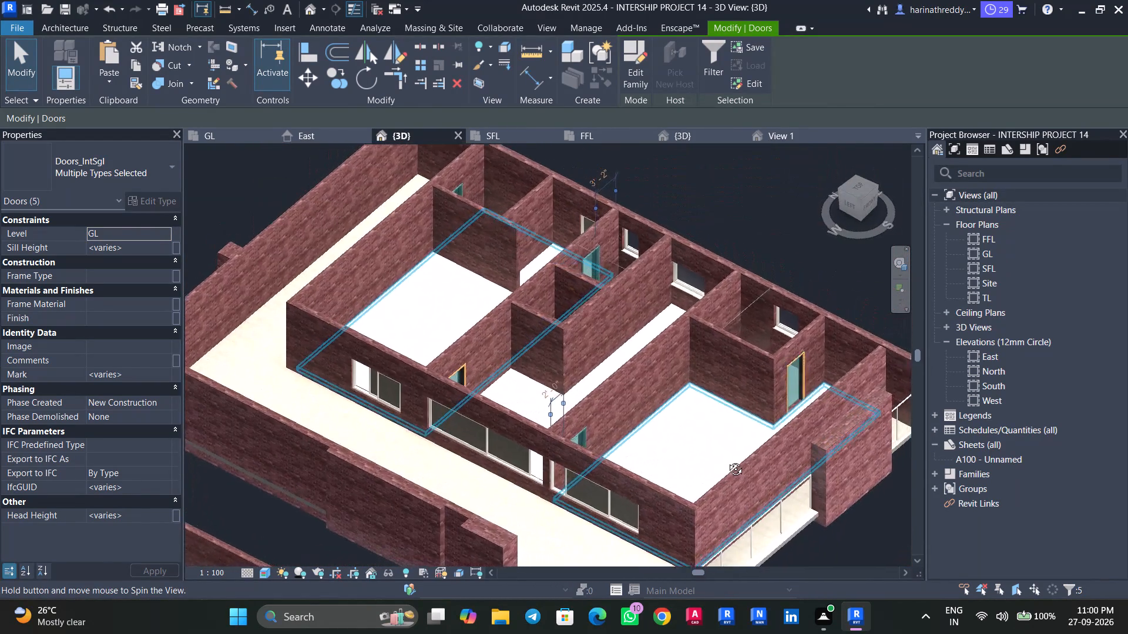
shift+middle_drag(727, 460, 658, 408)
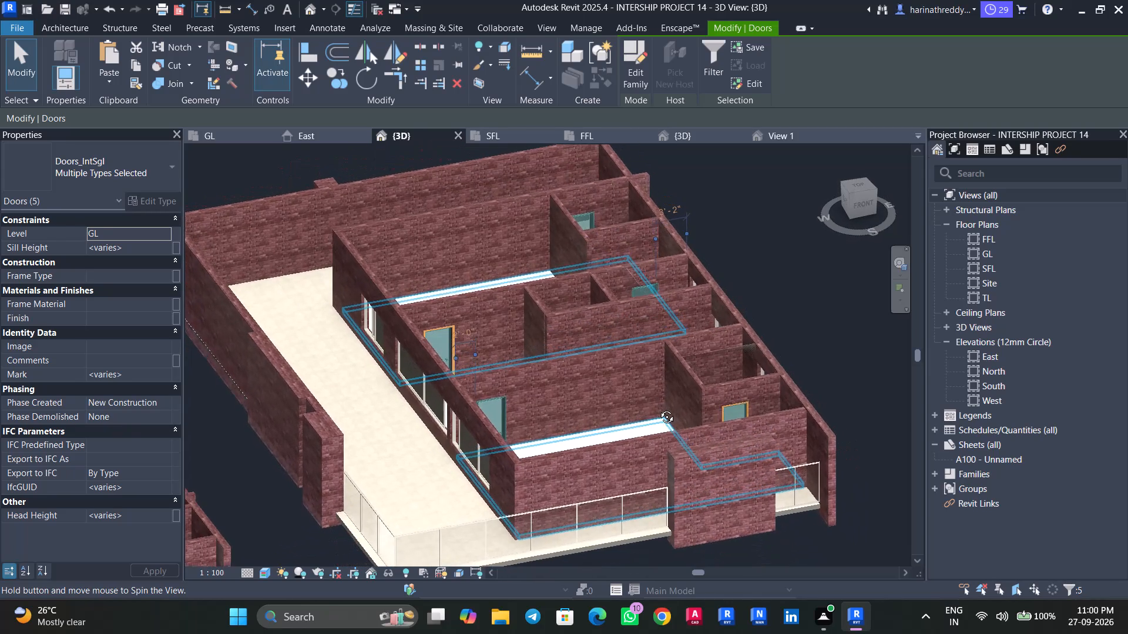
shift+middle_drag(658, 408, 657, 419)
click(130, 247)
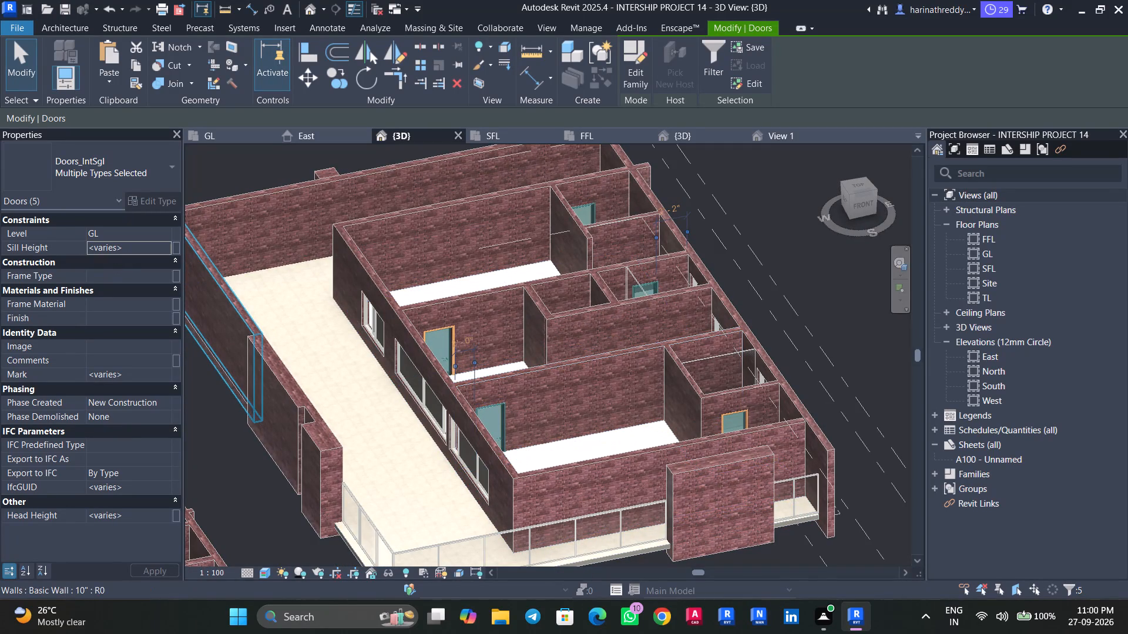
text(450)
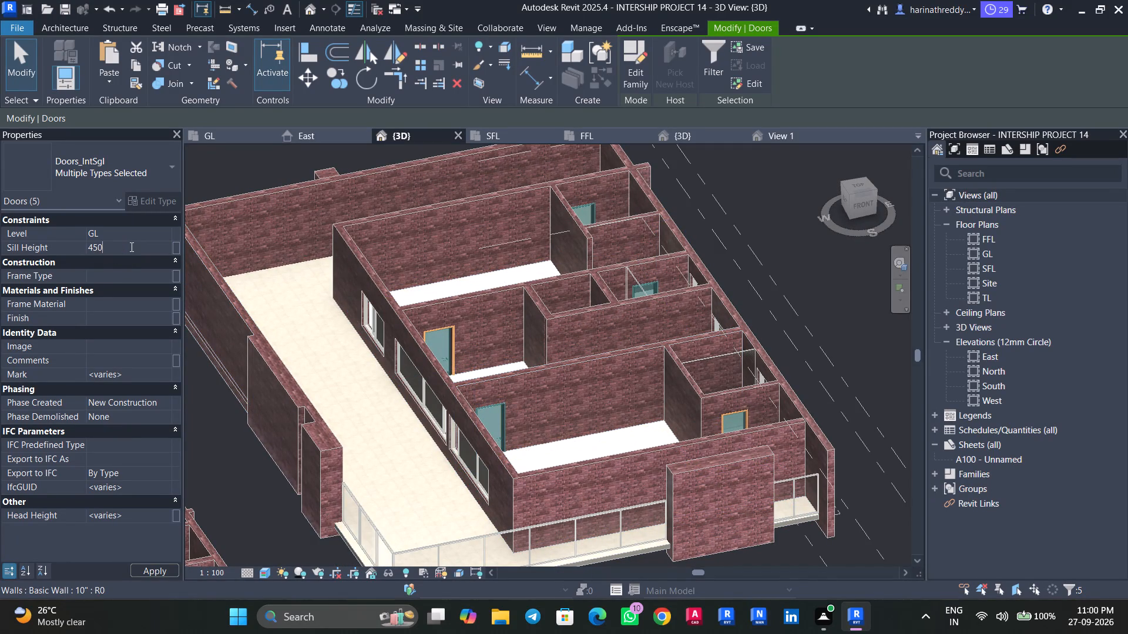
text(MM)
key(Return)
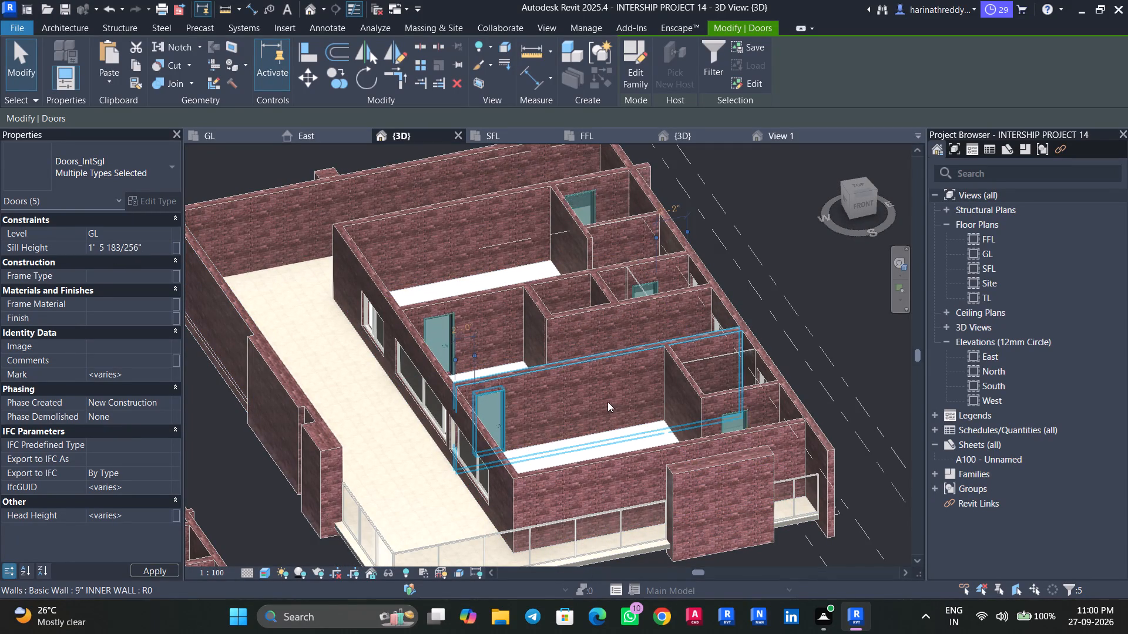
key(Escape)
key(Escape)
Check the raised doors in the 3D view and examine the door openings around the LOBBY and BEDROOM-04 on the GL plan.
shift+middle_drag(582, 432, 509, 461)
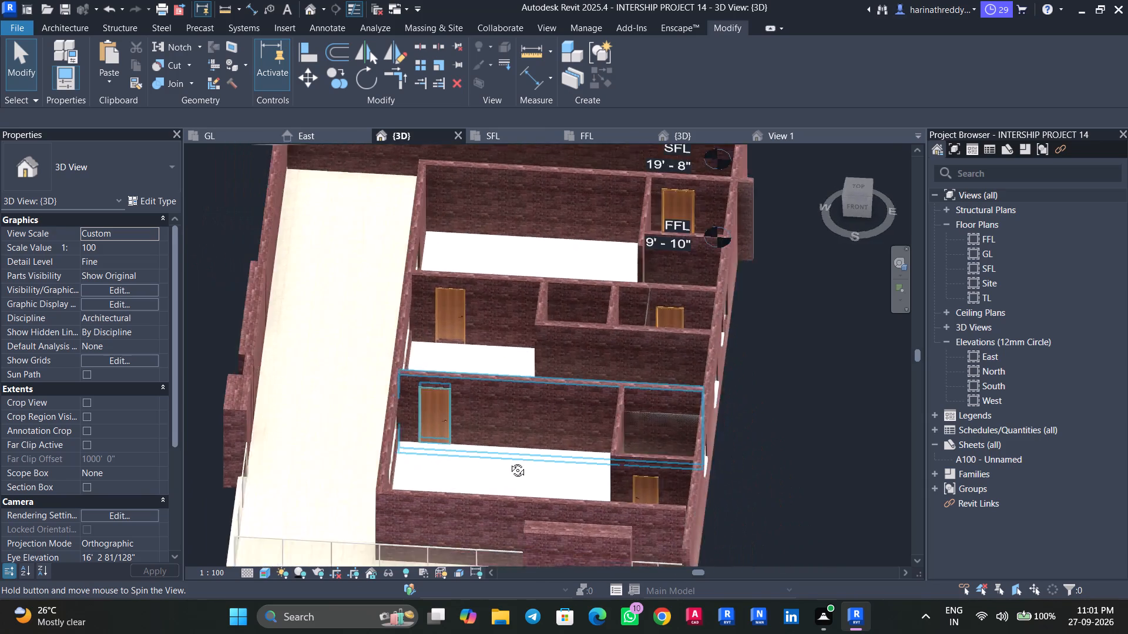
shift+middle_drag(509, 461, 489, 452)
click(226, 134)
scroll(519, 289, down, 4)
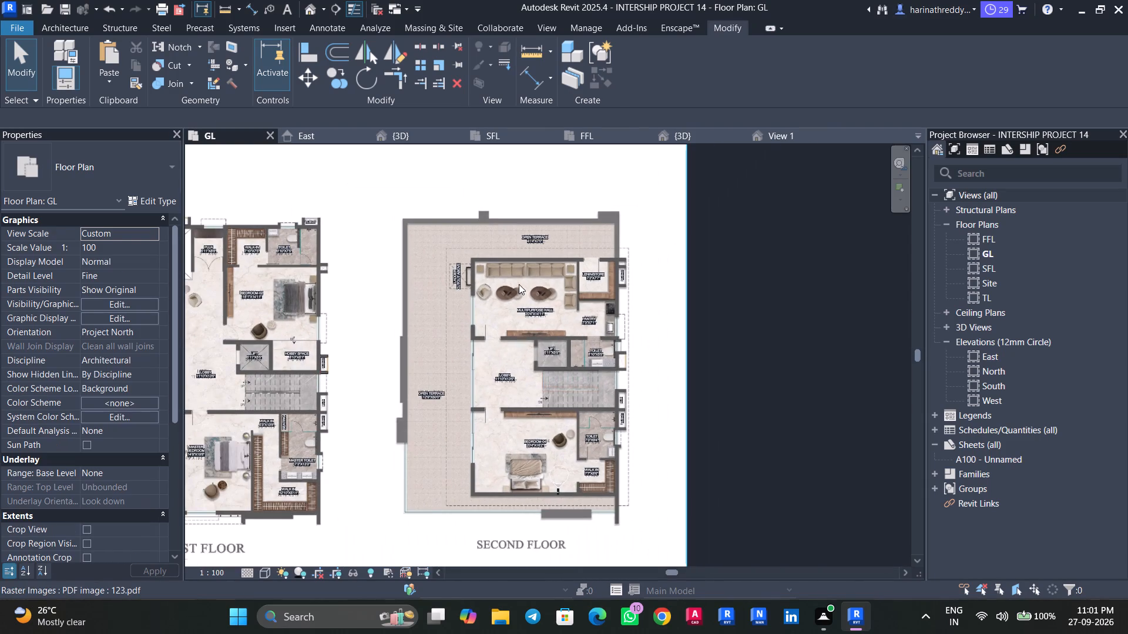
middle_drag(511, 335, 526, 281)
scroll(498, 362, up, 8)
scroll(495, 376, down, 2)
scroll(495, 376, up, 2)
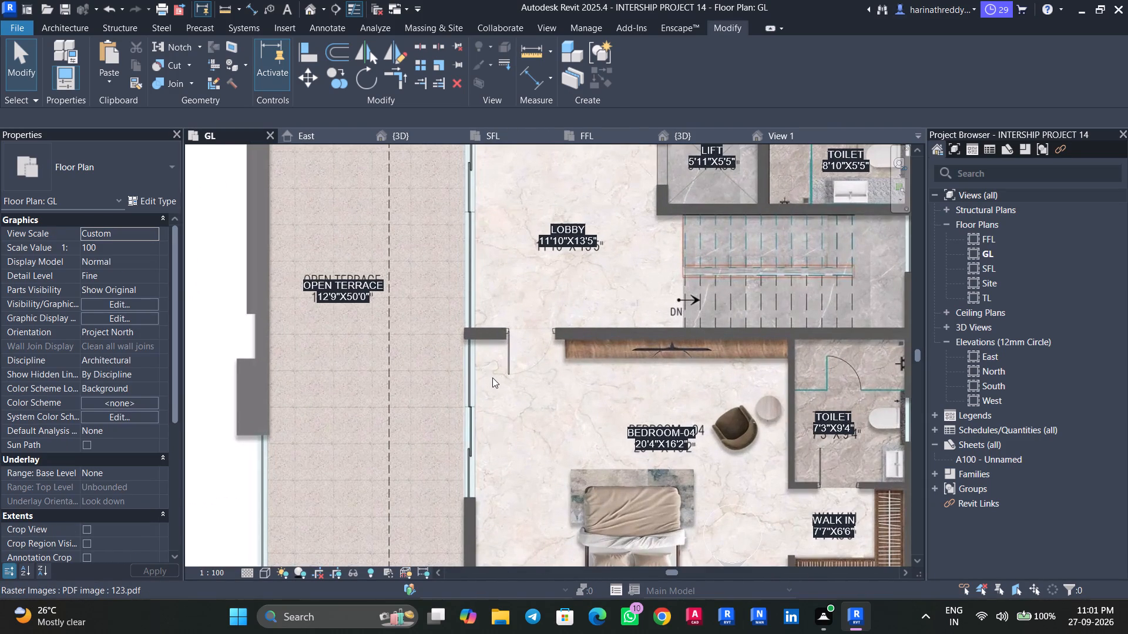
scroll(488, 371, down, 2)
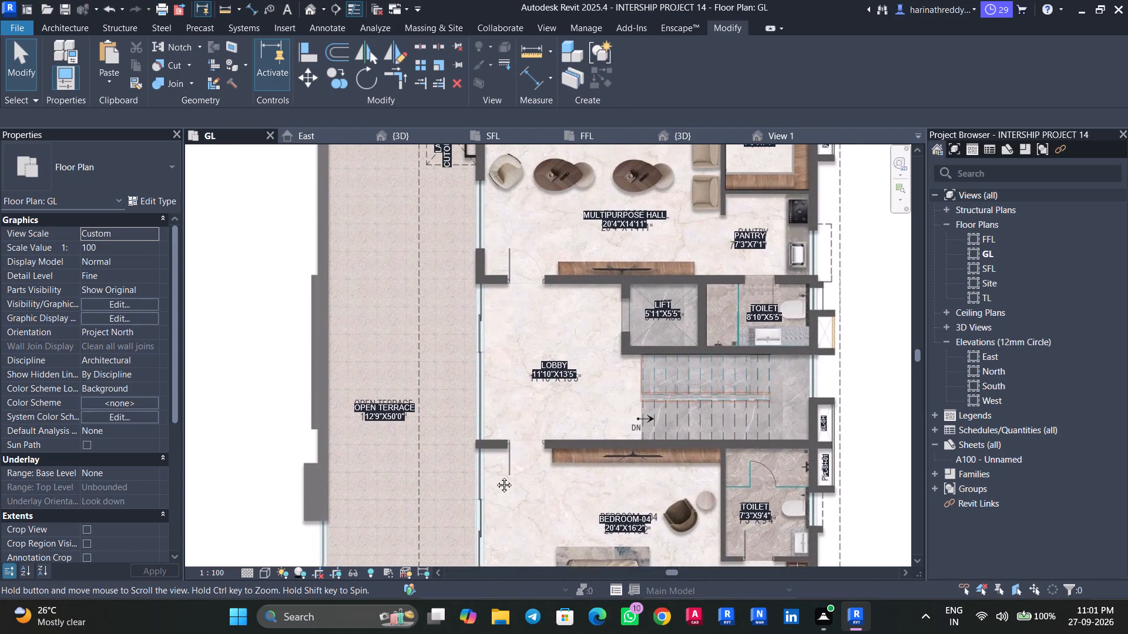
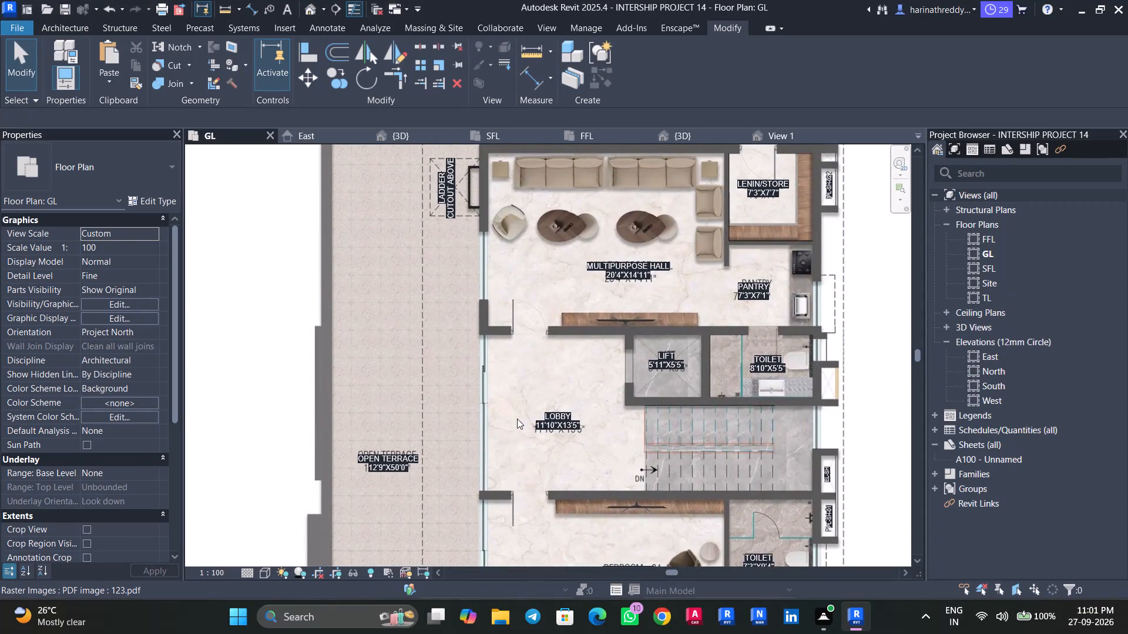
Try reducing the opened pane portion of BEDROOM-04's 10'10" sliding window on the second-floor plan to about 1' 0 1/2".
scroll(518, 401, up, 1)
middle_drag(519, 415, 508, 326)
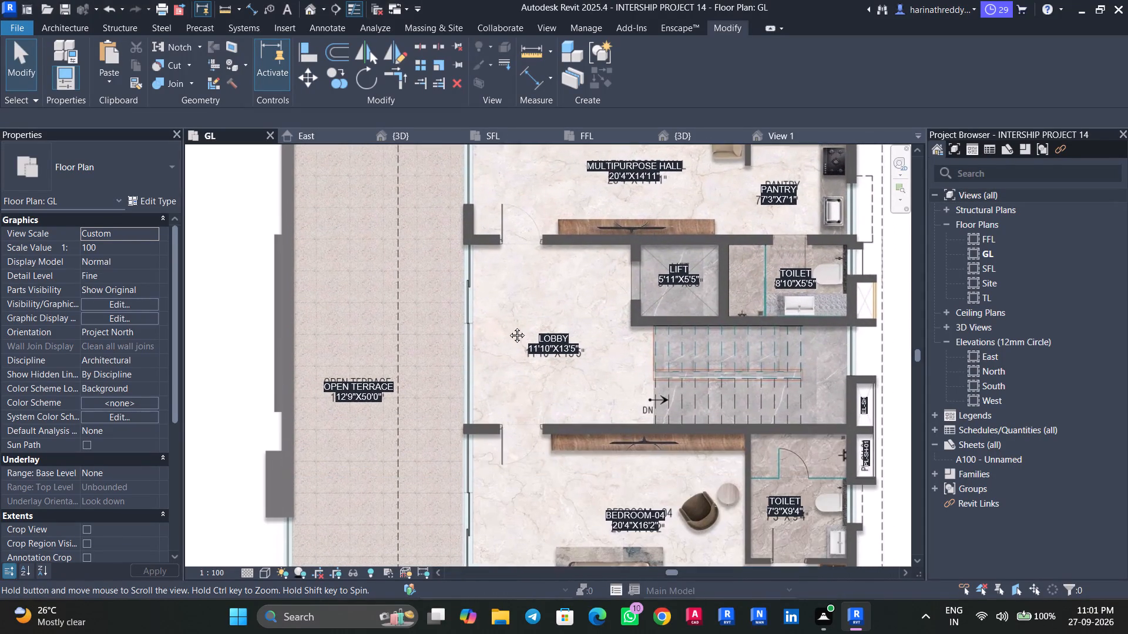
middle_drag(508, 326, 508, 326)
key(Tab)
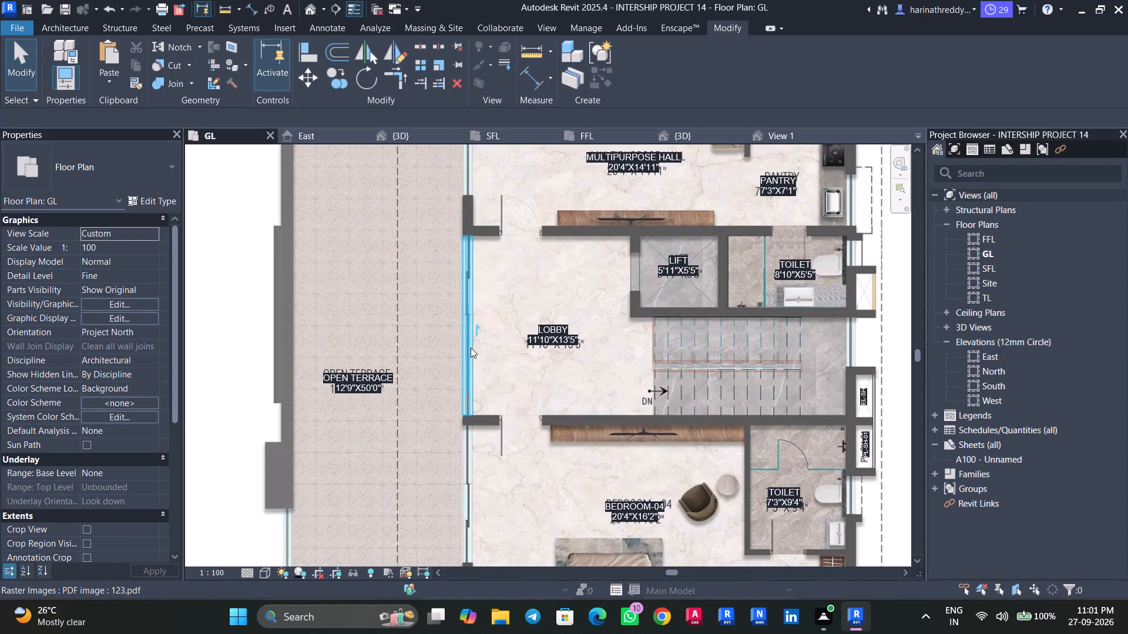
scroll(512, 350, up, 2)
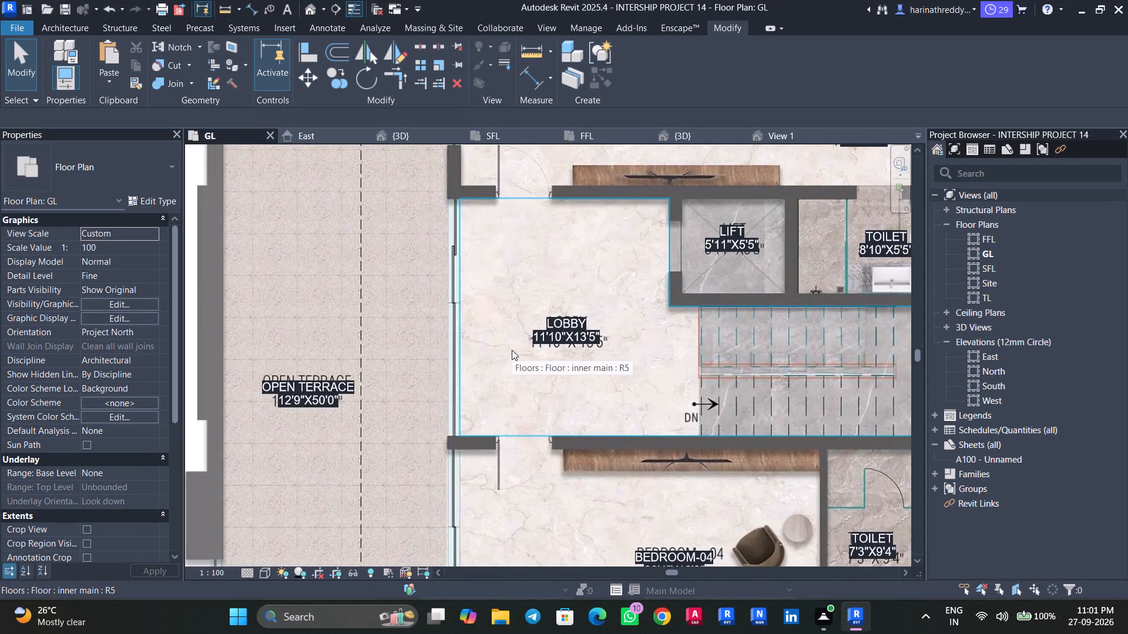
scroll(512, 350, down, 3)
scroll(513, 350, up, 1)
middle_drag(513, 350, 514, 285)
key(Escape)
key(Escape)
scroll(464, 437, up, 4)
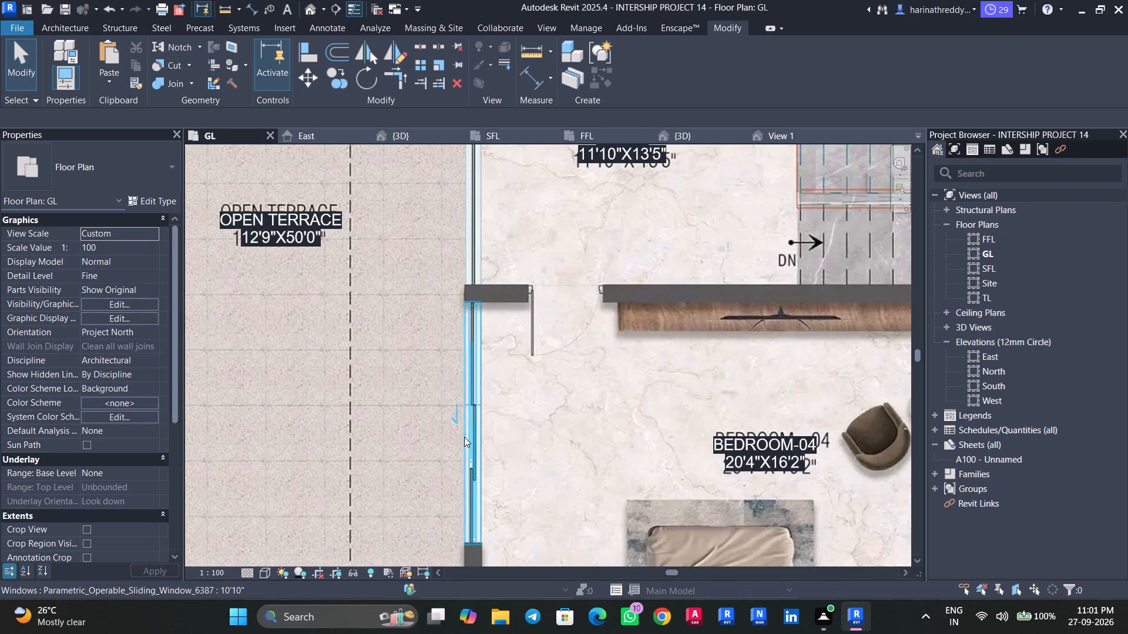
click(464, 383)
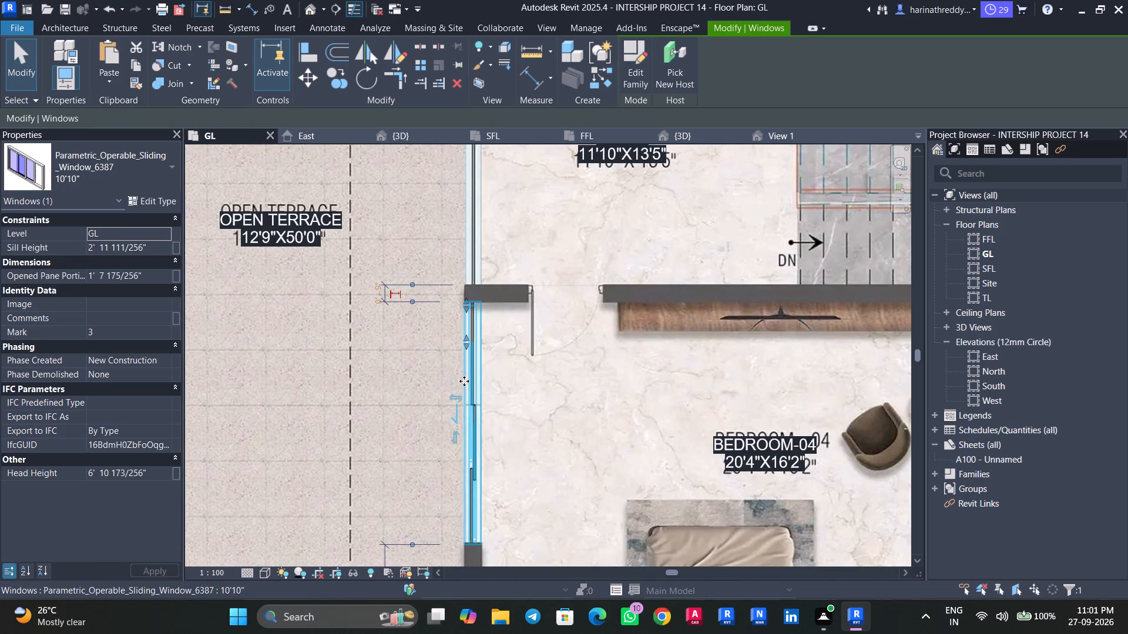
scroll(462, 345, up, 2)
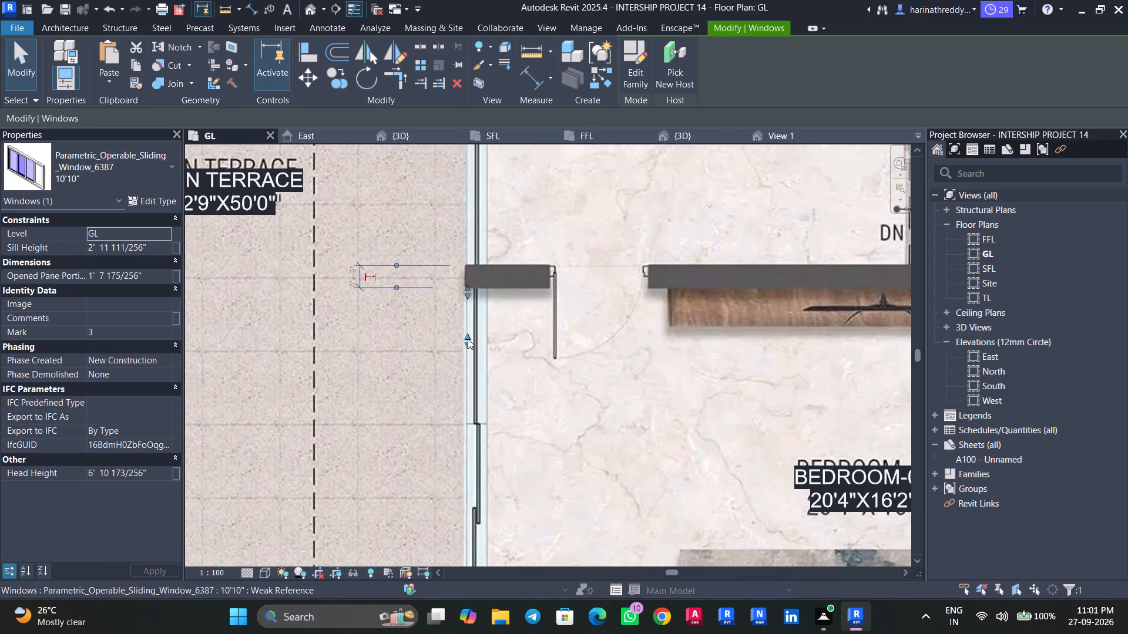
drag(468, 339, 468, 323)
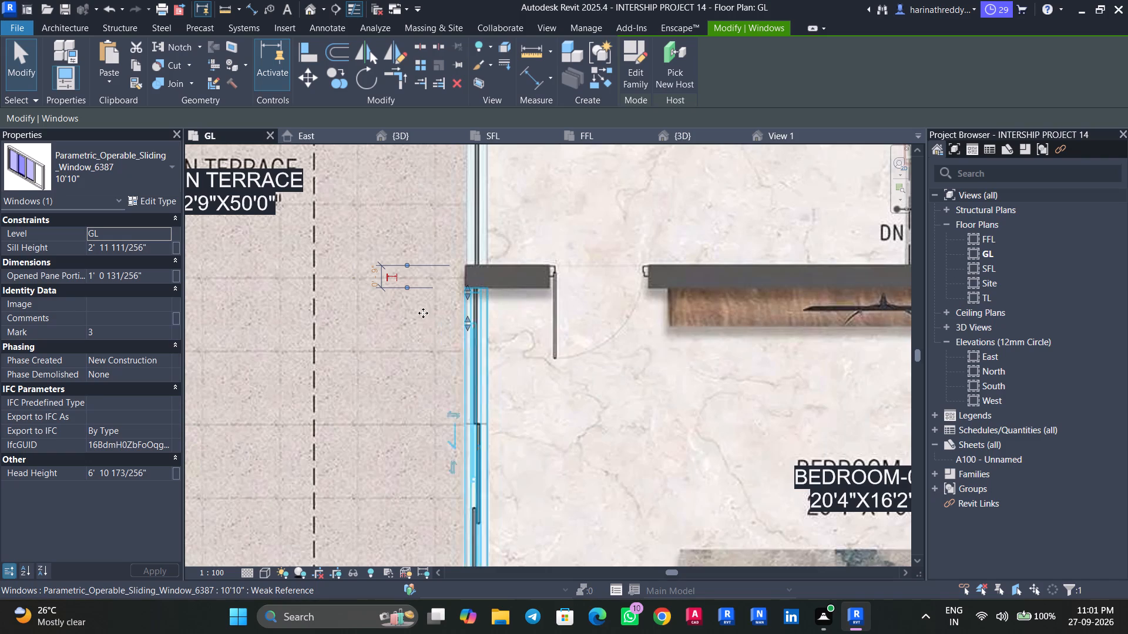
Inspect the opened pane of BEDROOM-04's 10'10" sliding window in the 3D view from the terrace side.
click(407, 137)
shift+middle_drag(494, 360, 616, 319)
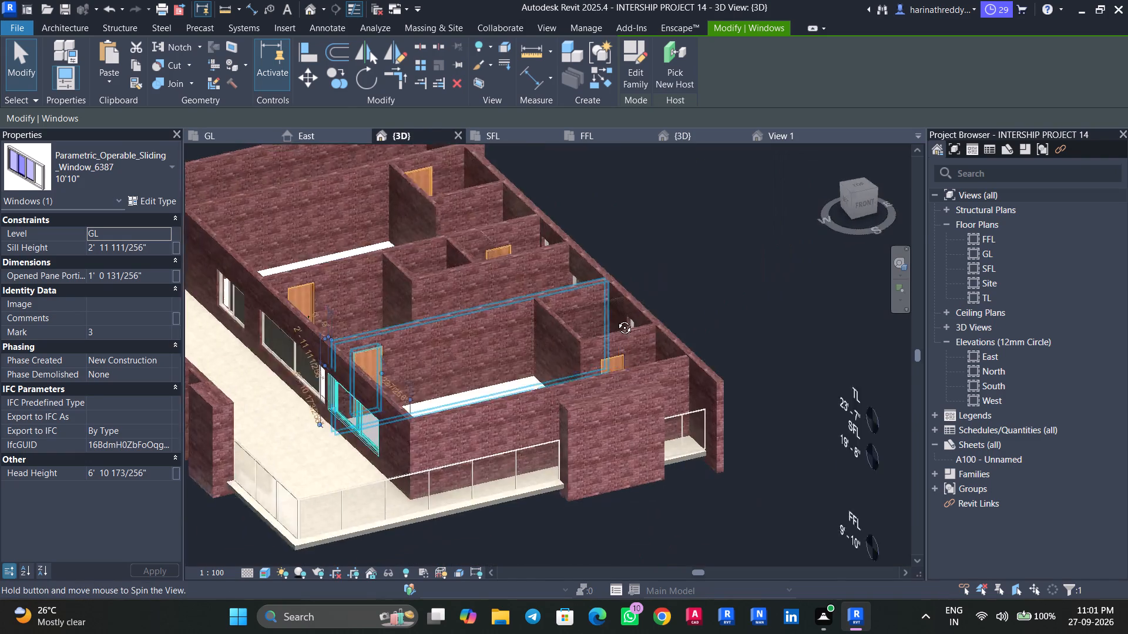
shift+middle_drag(616, 319, 689, 301)
key(Escape)
middle_drag(321, 409, 451, 453)
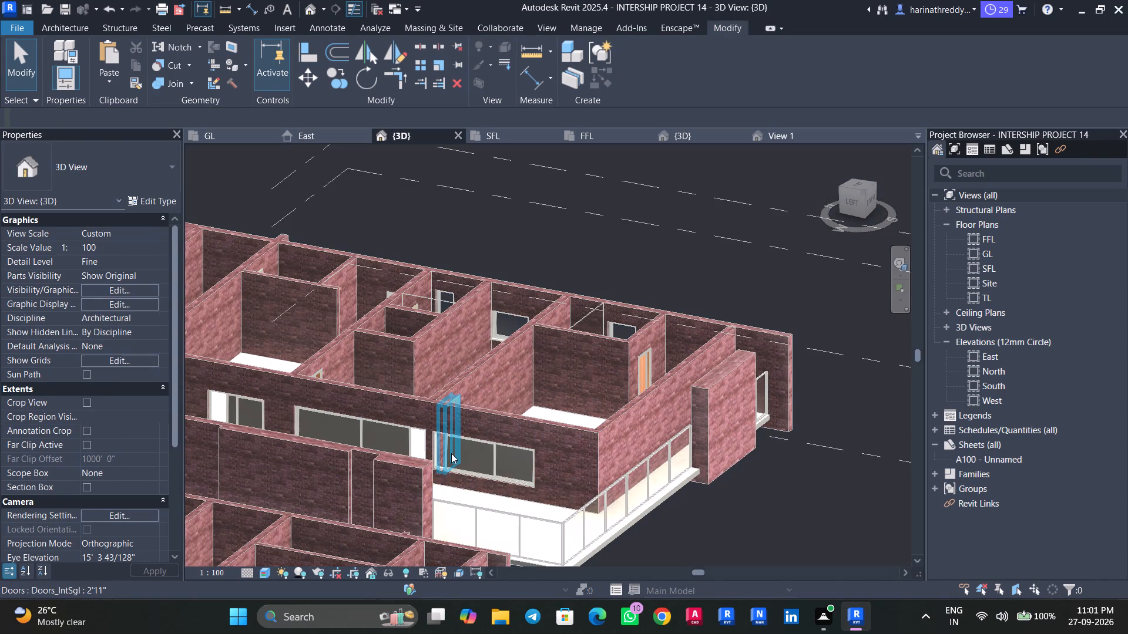
click(485, 463)
key(Escape)
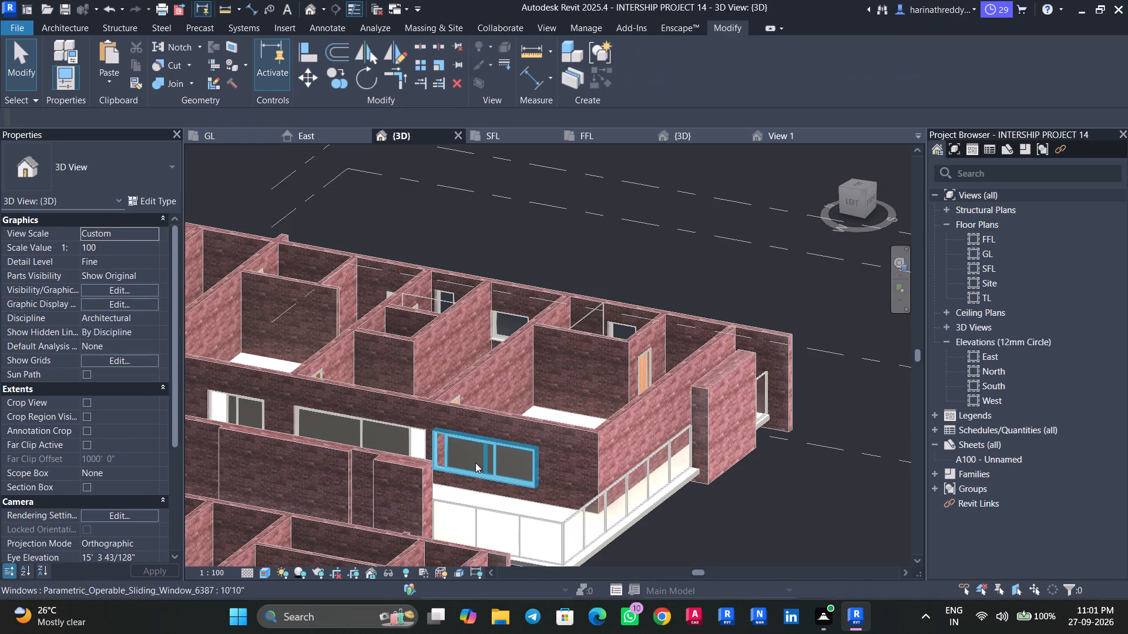
scroll(475, 462, up, 3)
click(475, 460)
scroll(446, 456, up, 3)
shift+middle_drag(446, 457, 498, 542)
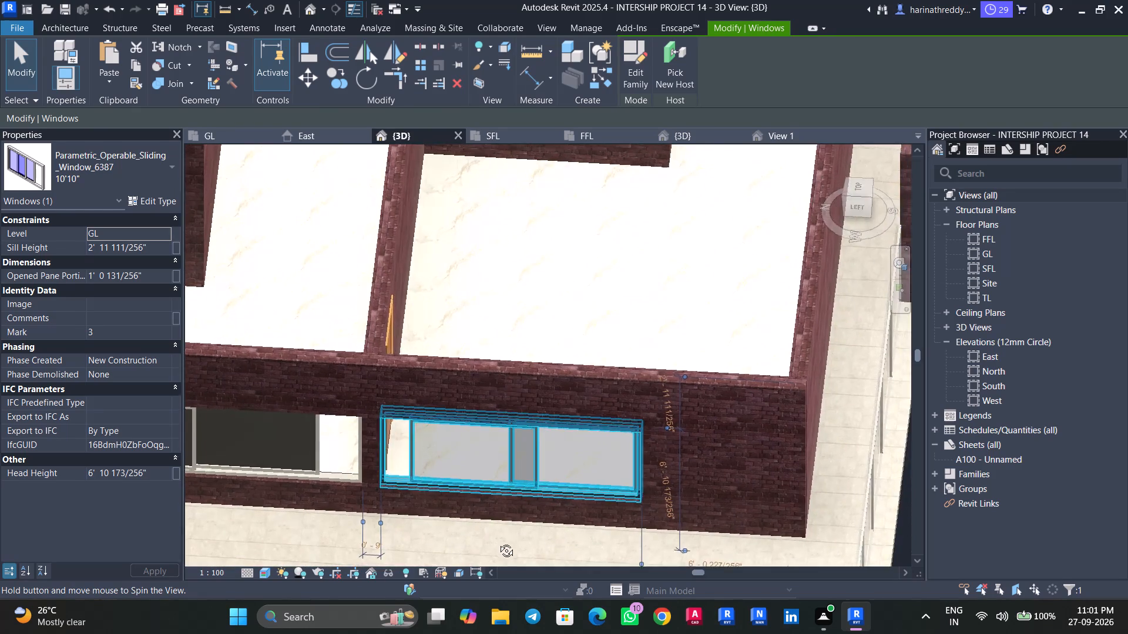
shift+middle_drag(498, 542, 499, 539)
Extend the opened pane portion of BEDROOM-04's 10'10" sliding window to about 3' 1 1/4" on the GL plan.
click(237, 140)
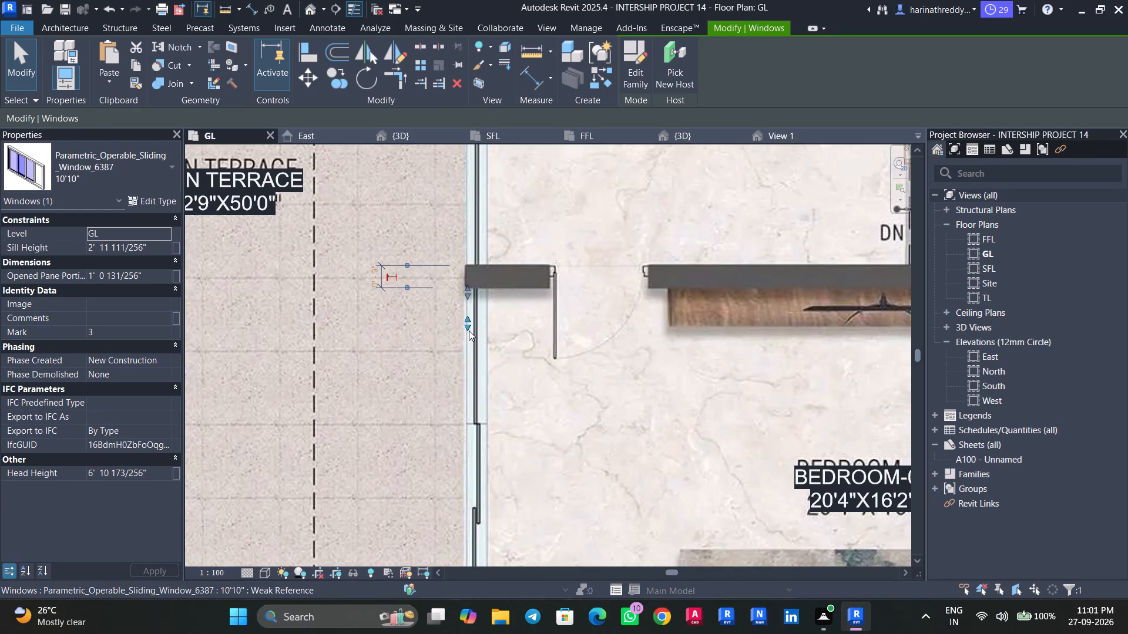
drag(469, 330, 469, 385)
Check the 10'10" window's opened pane in 3D and compare it with the neighbouring 14' LOBBY window.
click(415, 134)
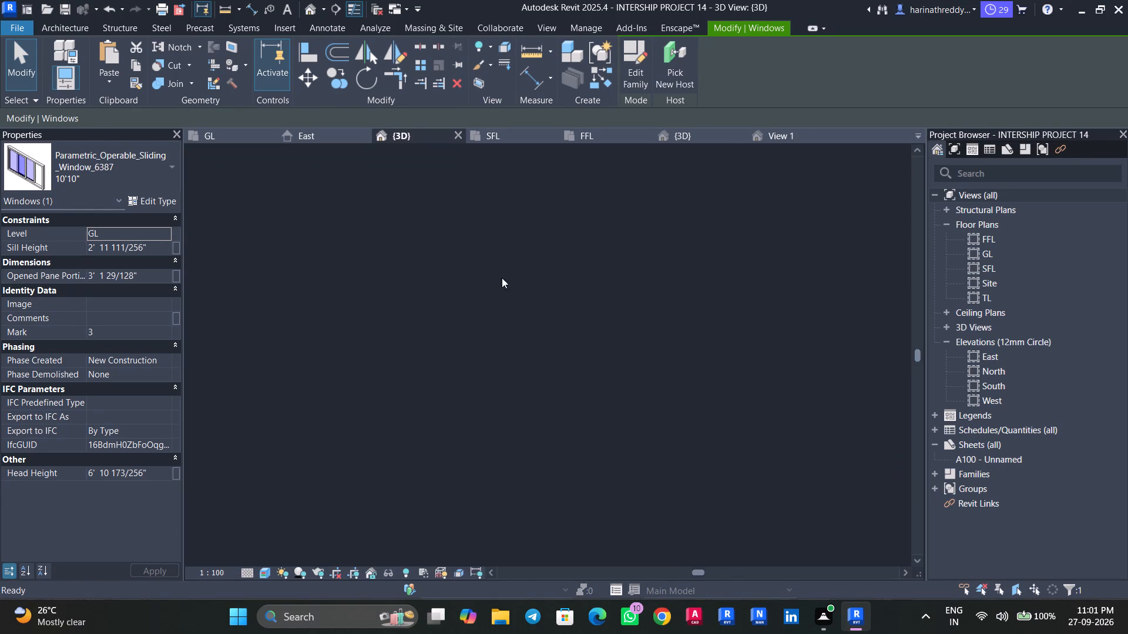
shift+middle_drag(559, 339, 591, 328)
key(Escape)
scroll(584, 321, down, 1)
scroll(584, 321, up, 1)
shift+middle_drag(580, 320, 542, 328)
middle_drag(548, 334, 711, 347)
scroll(461, 425, down, 3)
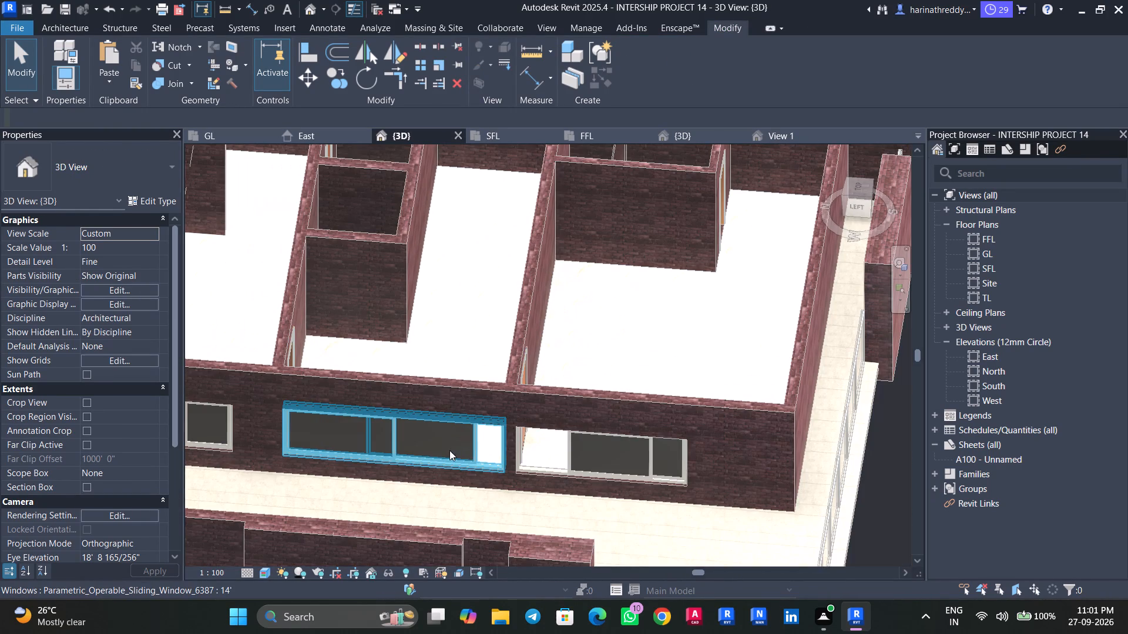
Delete the 14' Parametric_Operable_Sliding_Window between the second-floor LOBBY and the OPEN TERRACE on the GL plan.
click(249, 143)
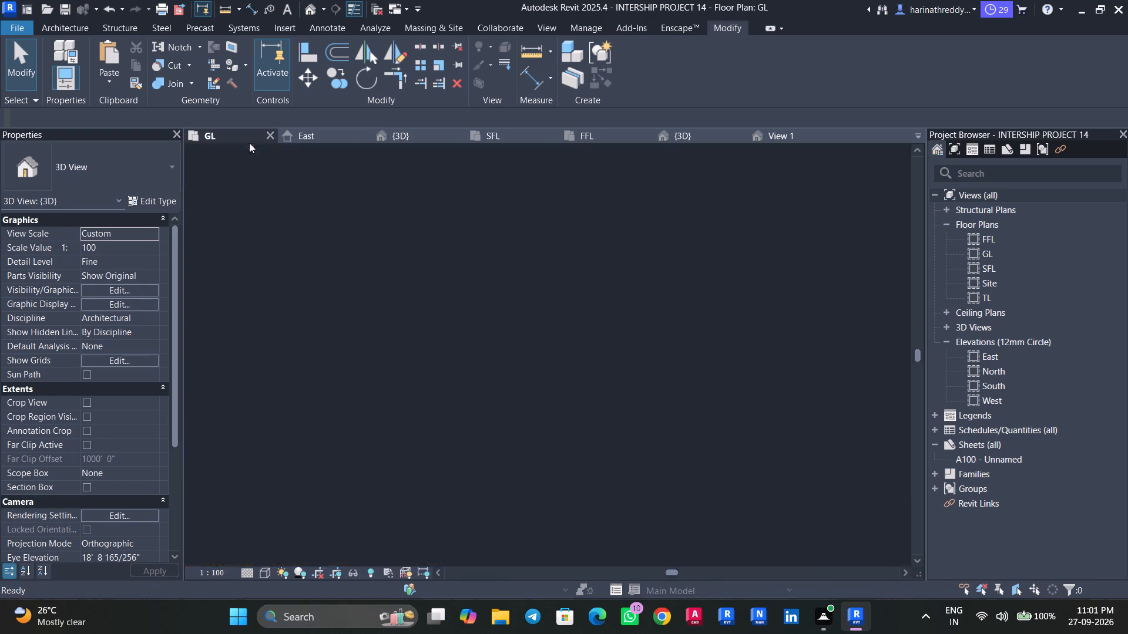
scroll(401, 354, down, 12)
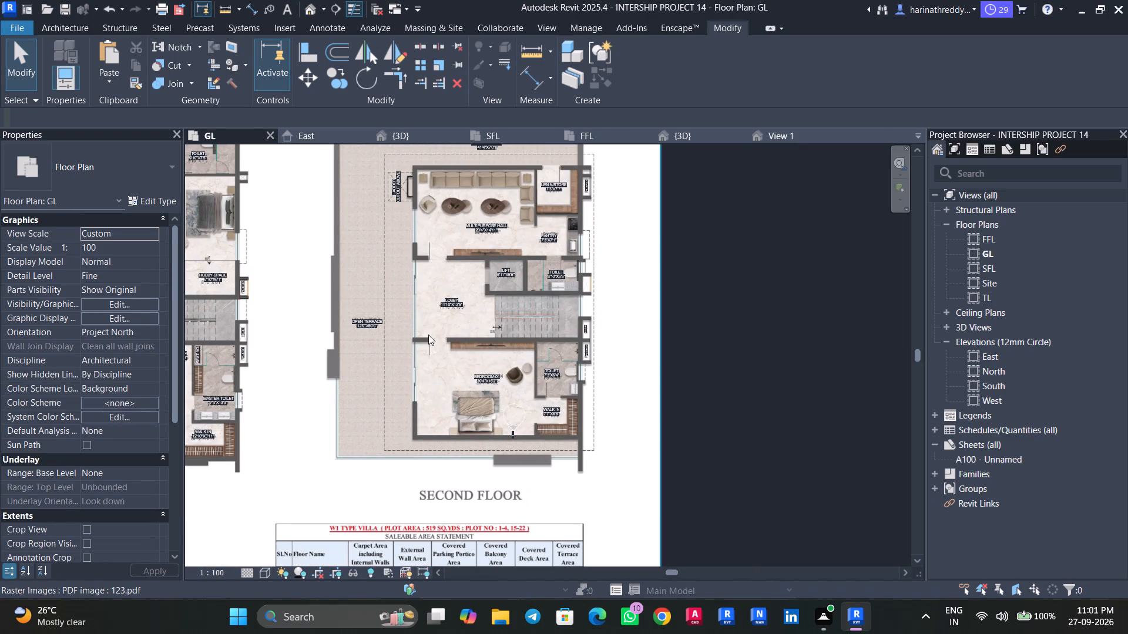
middle_drag(476, 313, 464, 333)
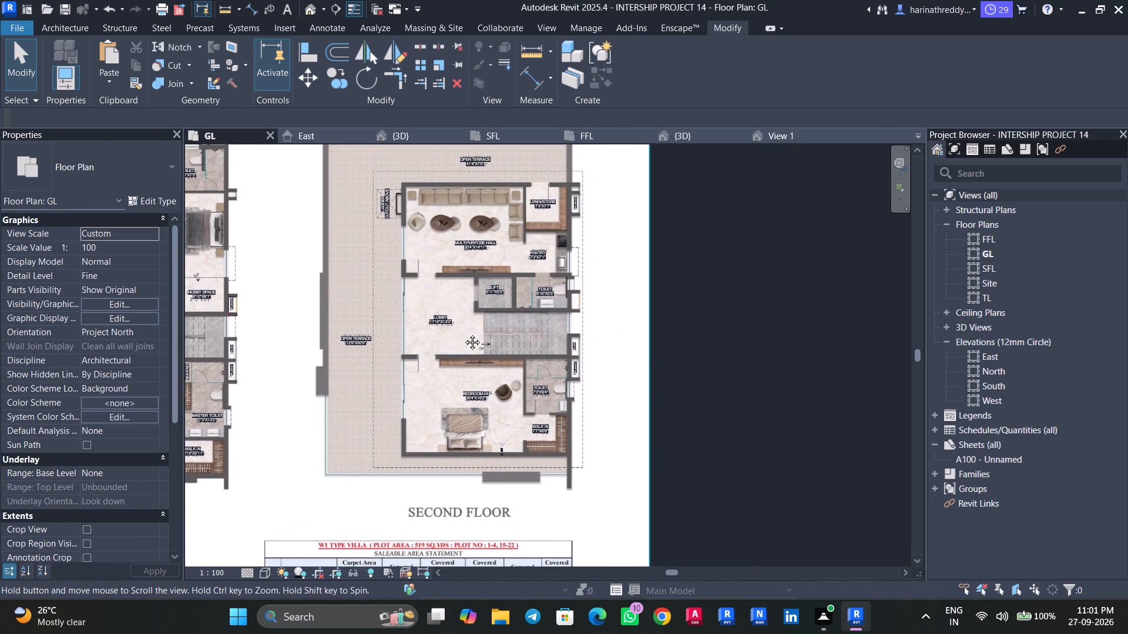
middle_drag(464, 333, 462, 338)
scroll(432, 334, up, 3)
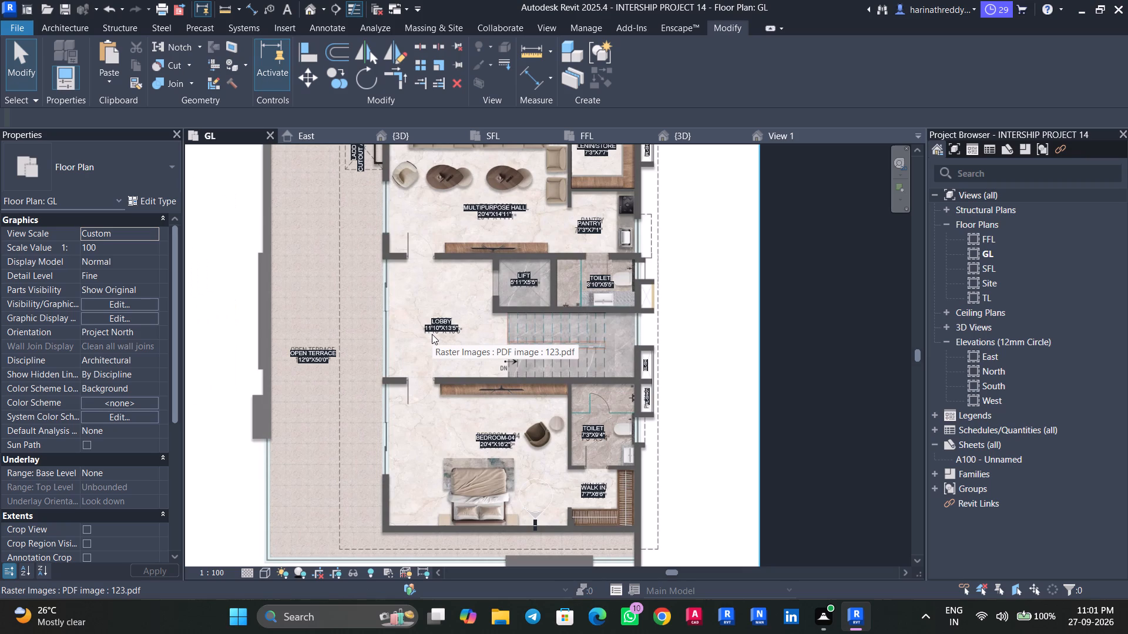
middle_drag(432, 334, 444, 414)
scroll(420, 237, up, 3)
middle_drag(427, 279, 429, 339)
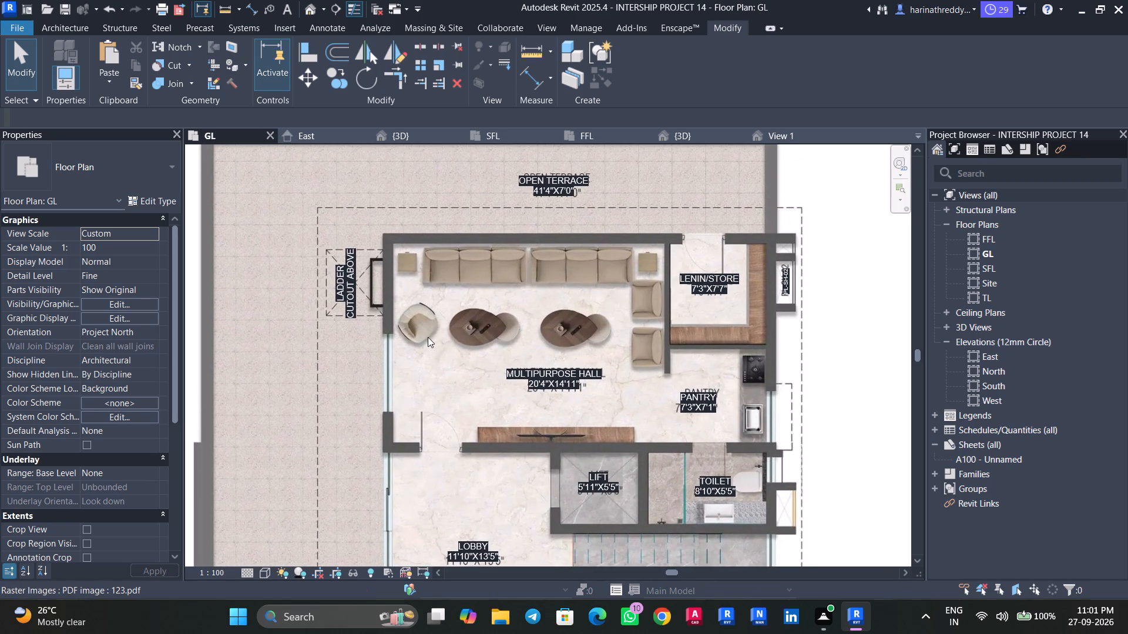
scroll(453, 311, down, 4)
middle_drag(455, 311, 475, 268)
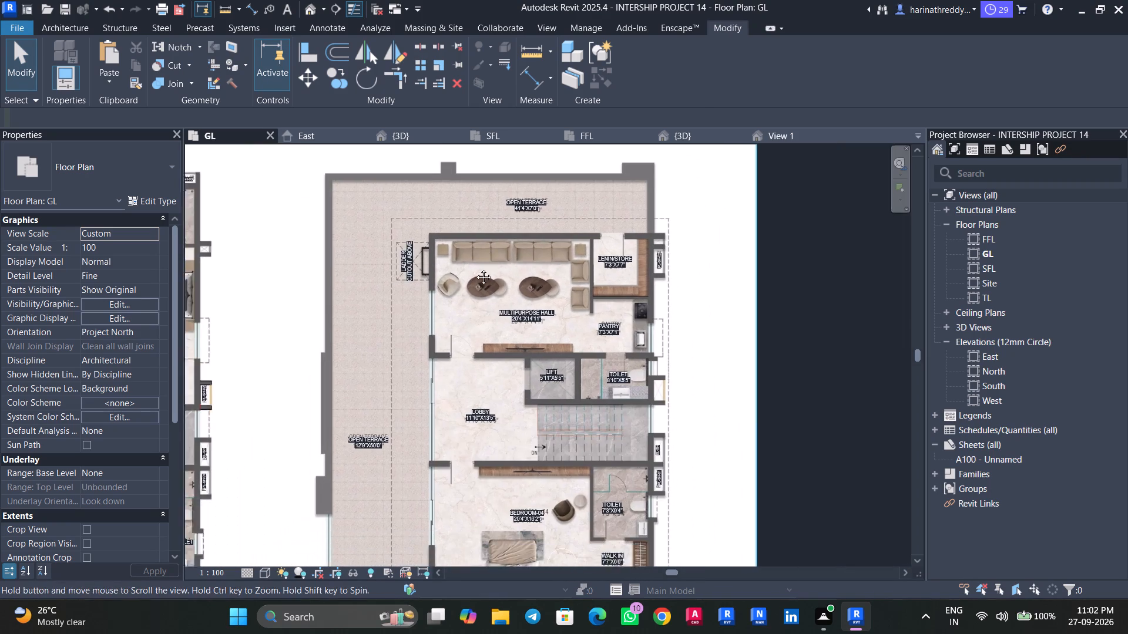
middle_drag(475, 268, 478, 264)
scroll(474, 331, up, 3)
middle_drag(479, 335, 486, 310)
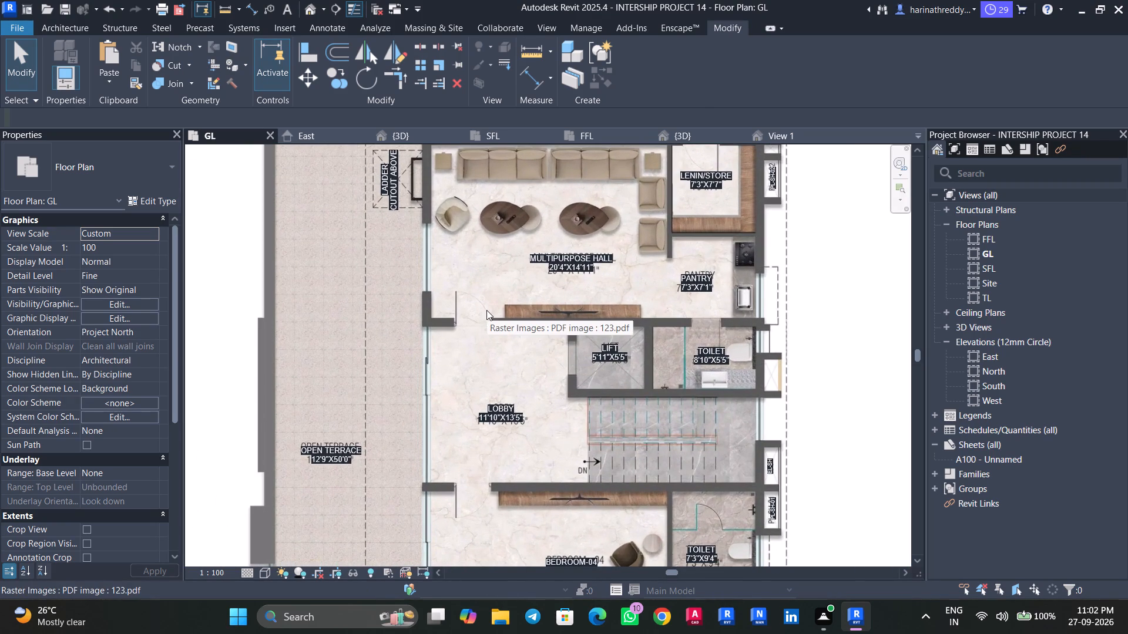
key(Tab)
click(424, 409)
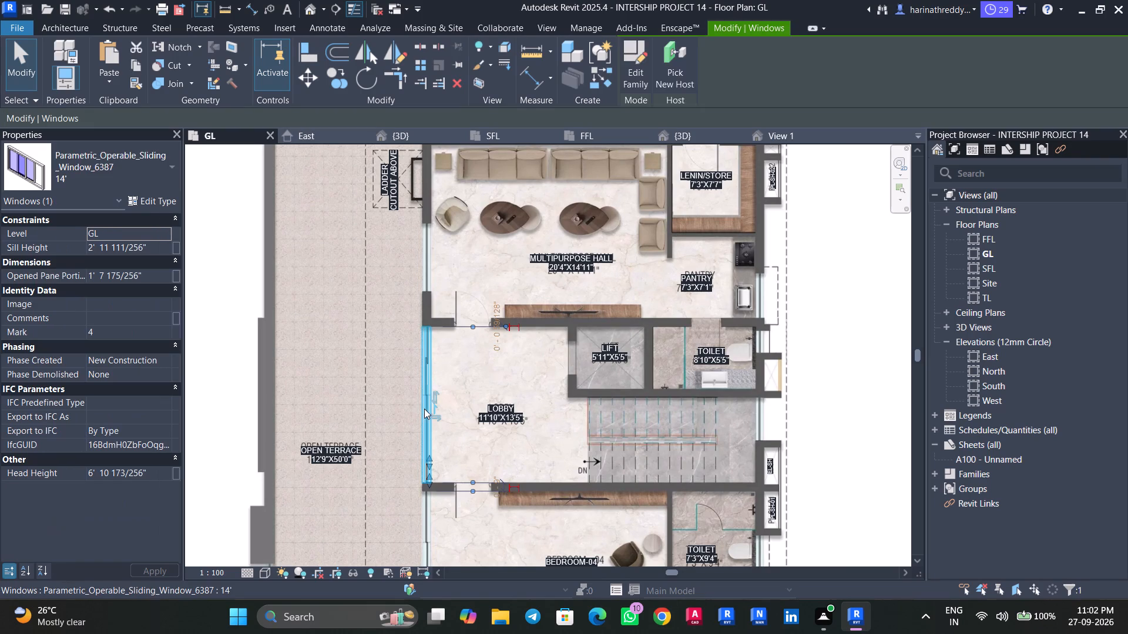
key(Delete)
Examine the second-floor LOBBY and BEDROOM-04 openings and the first-floor rooms on the GL plan.
scroll(439, 402, down, 4)
middle_drag(439, 402, 437, 348)
scroll(437, 353, up, 1)
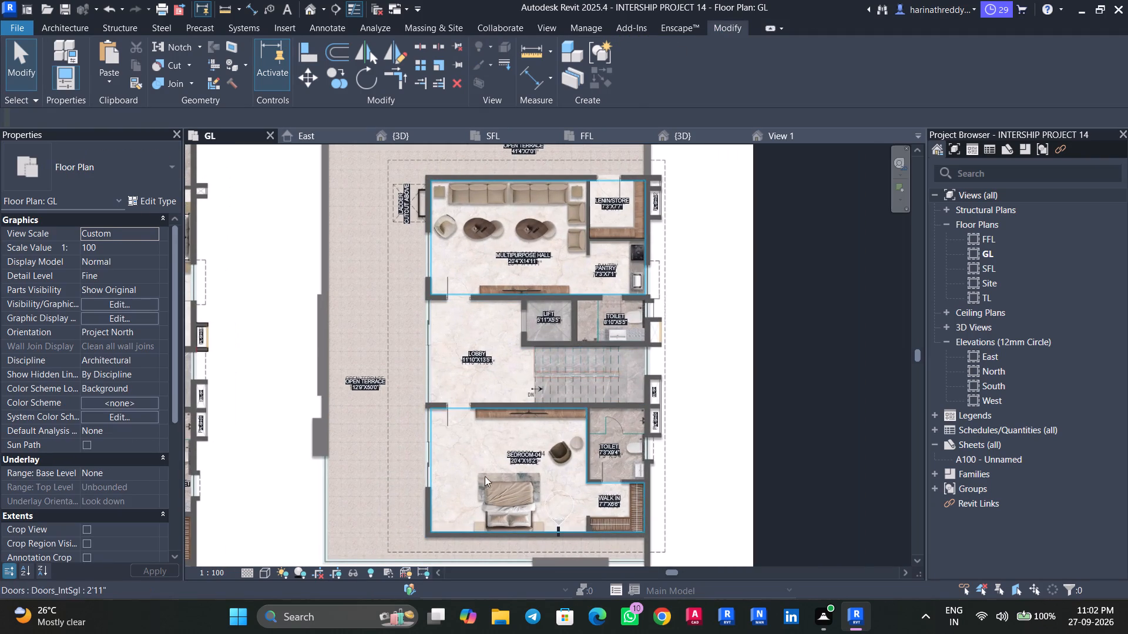
middle_drag(592, 499, 746, 459)
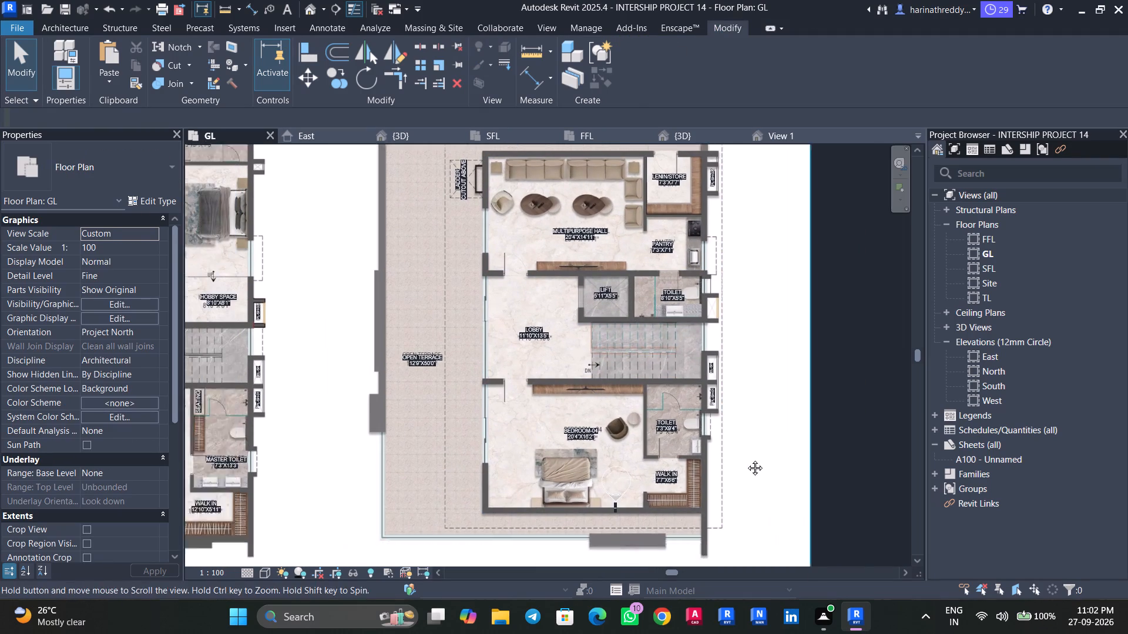
middle_drag(746, 459, 757, 459)
middle_drag(547, 461, 676, 466)
middle_drag(390, 447, 545, 453)
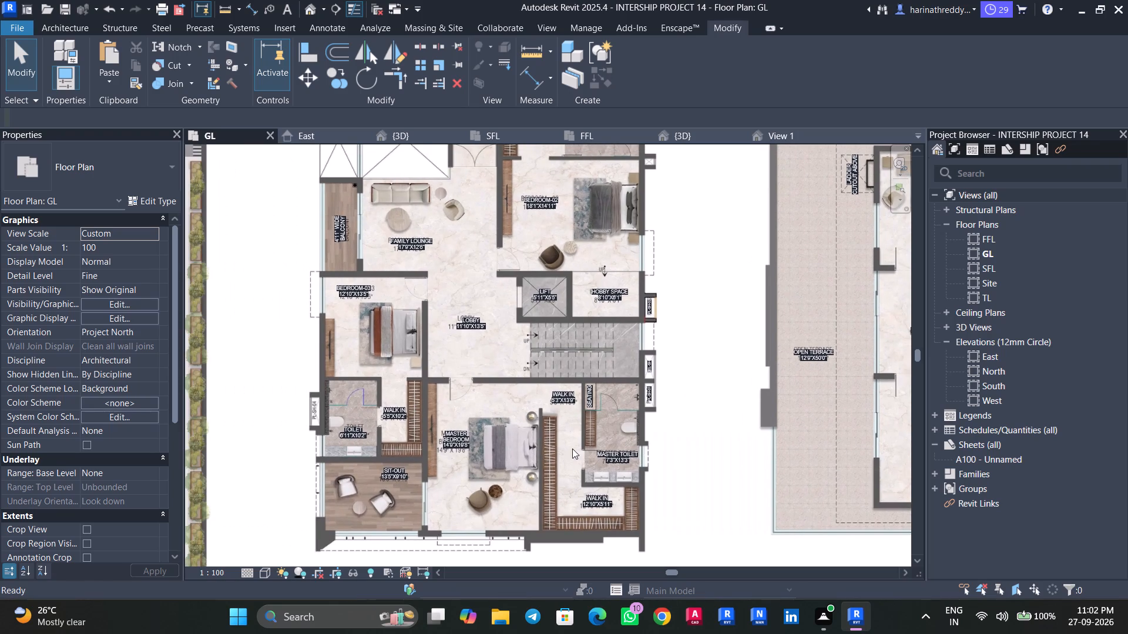
scroll(404, 399, up, 4)
scroll(516, 406, down, 3)
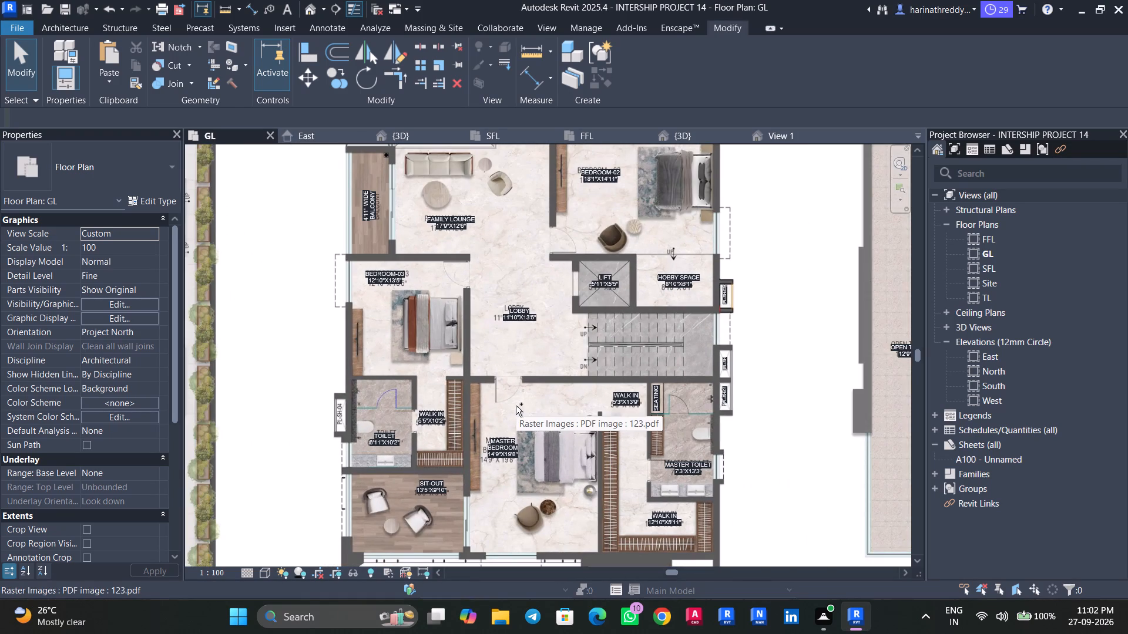
Save the project.
key(ctrl+s)
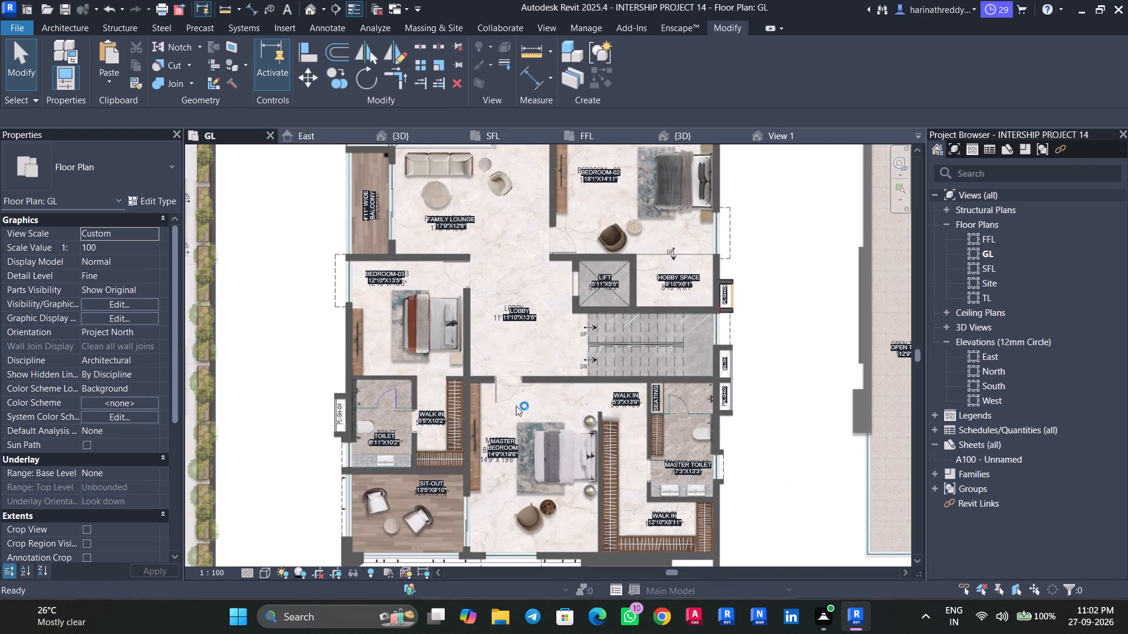
Review the floor layouts on the GL plan, examining the second-floor LOBBY, MULTIPURPOSE HALL, PANTRY and TOILET openings.
scroll(516, 406, down, 5)
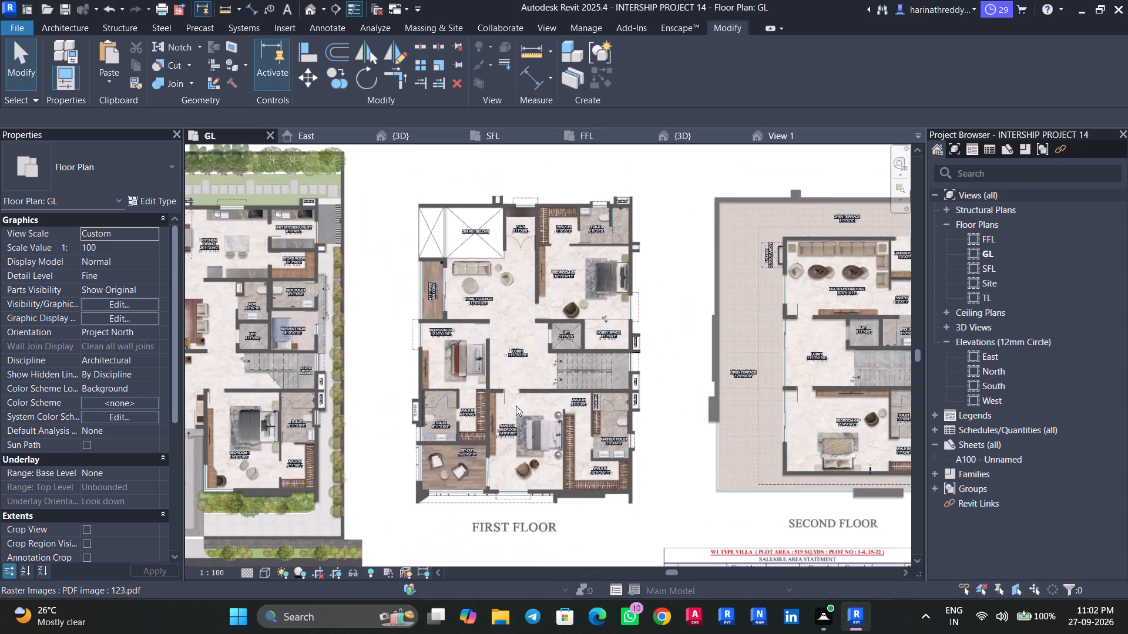
scroll(516, 406, down, 2)
middle_drag(516, 406, 536, 391)
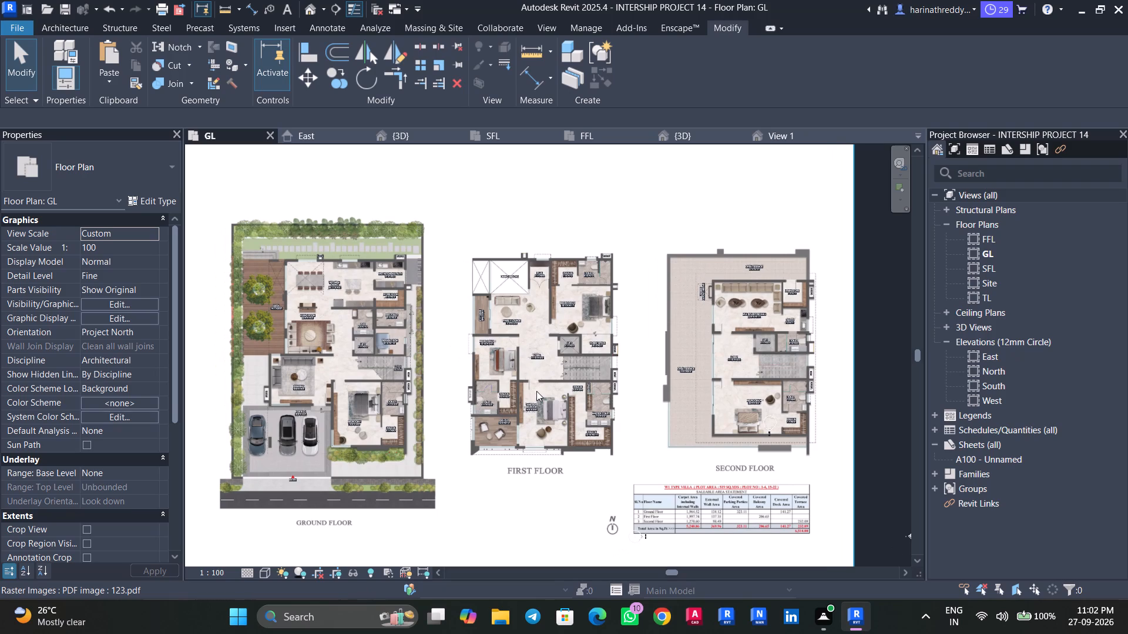
scroll(536, 391, up, 2)
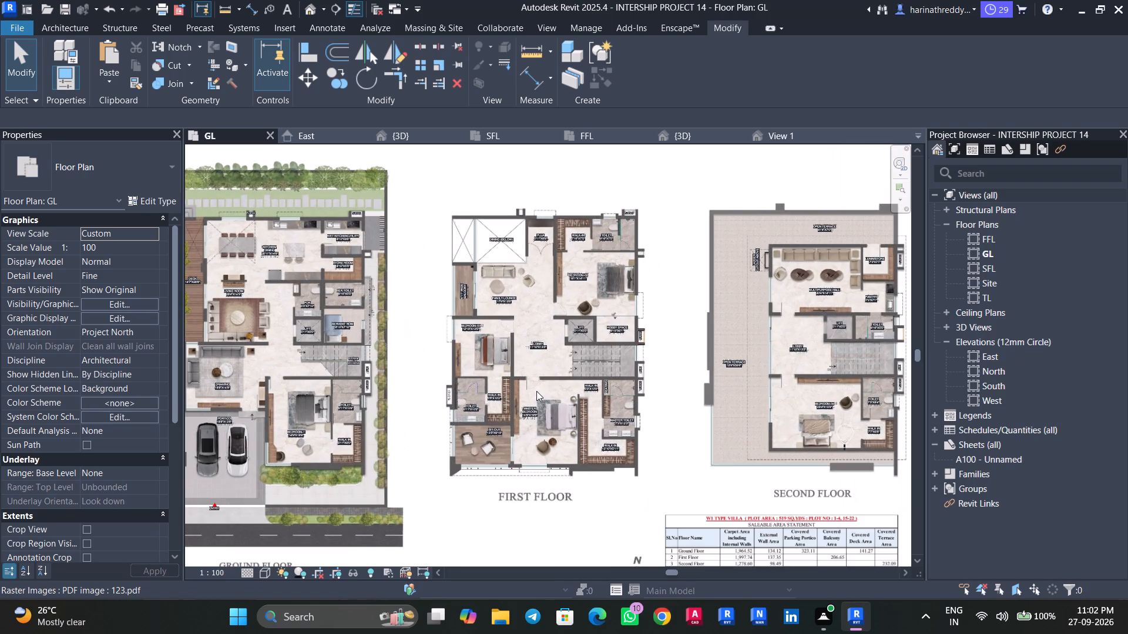
scroll(536, 391, up, 2)
middle_drag(538, 391, 606, 388)
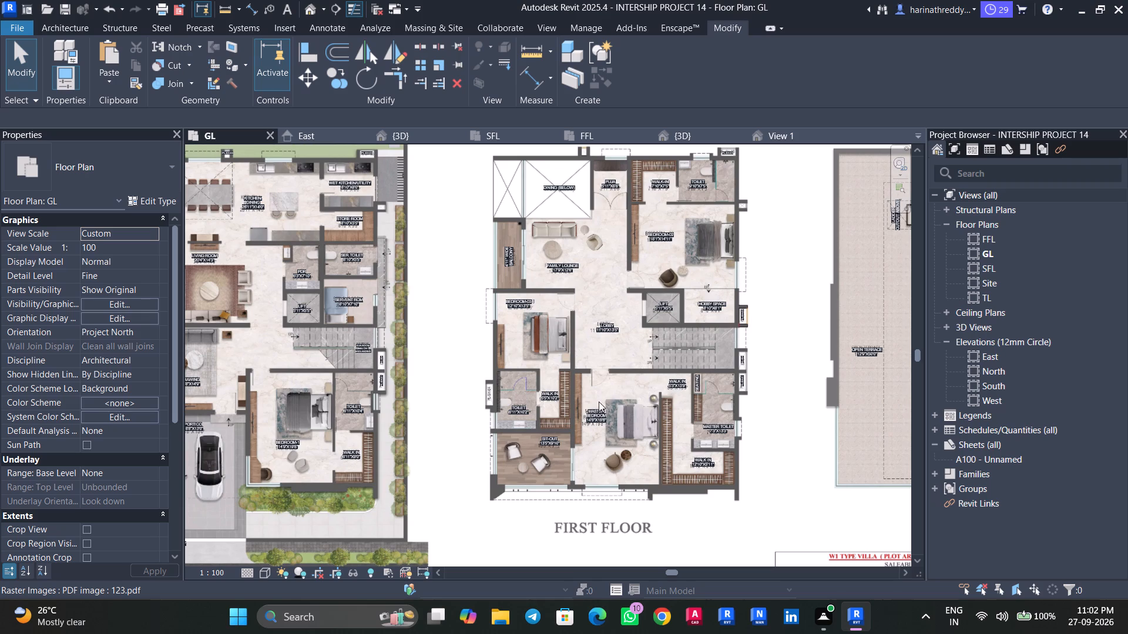
middle_drag(617, 407, 381, 470)
scroll(585, 450, up, 5)
middle_drag(651, 435, 649, 435)
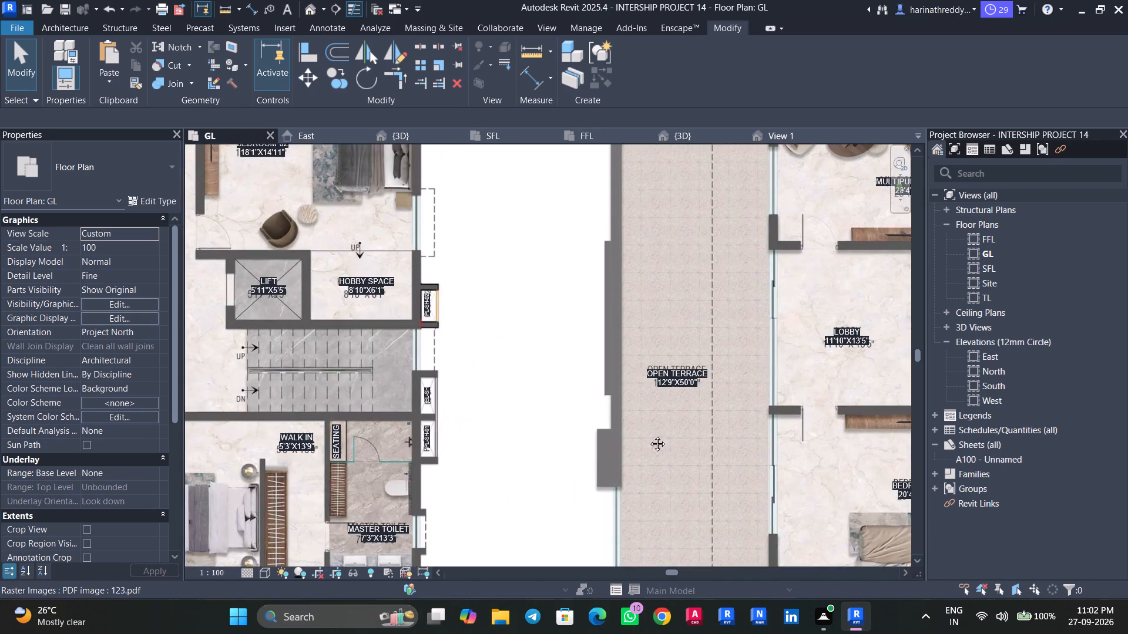
middle_drag(649, 435, 428, 474)
middle_drag(679, 397, 502, 432)
scroll(700, 418, up, 2)
middle_drag(691, 419, 622, 434)
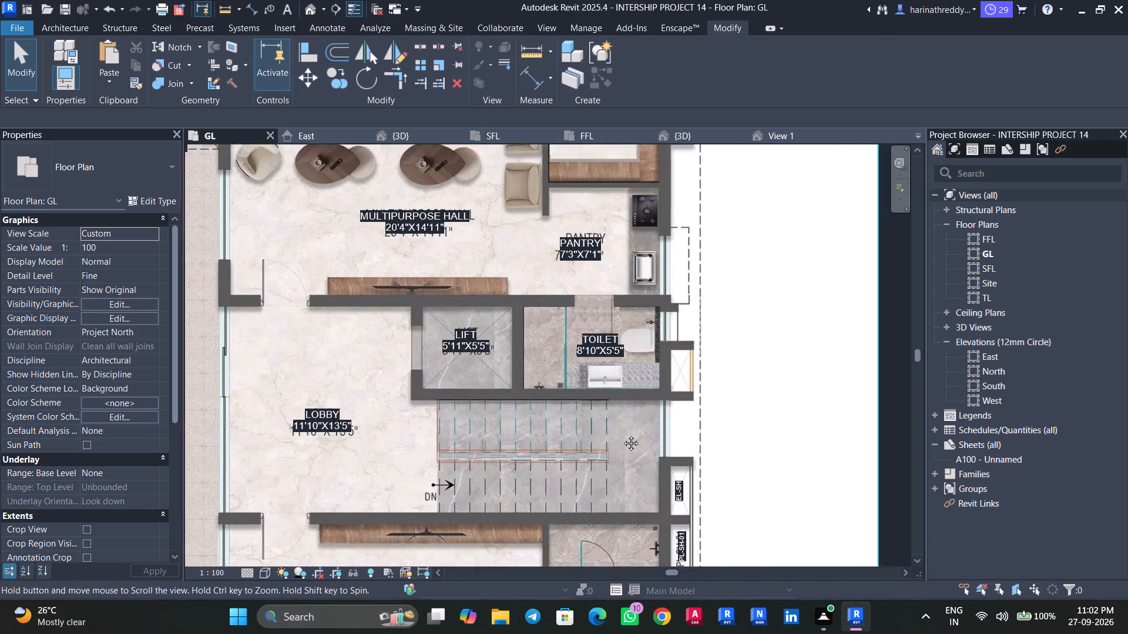
scroll(628, 434, up, 1)
middle_drag(622, 434, 621, 434)
scroll(620, 434, down, 4)
middle_drag(605, 426, 622, 485)
scroll(615, 439, up, 1)
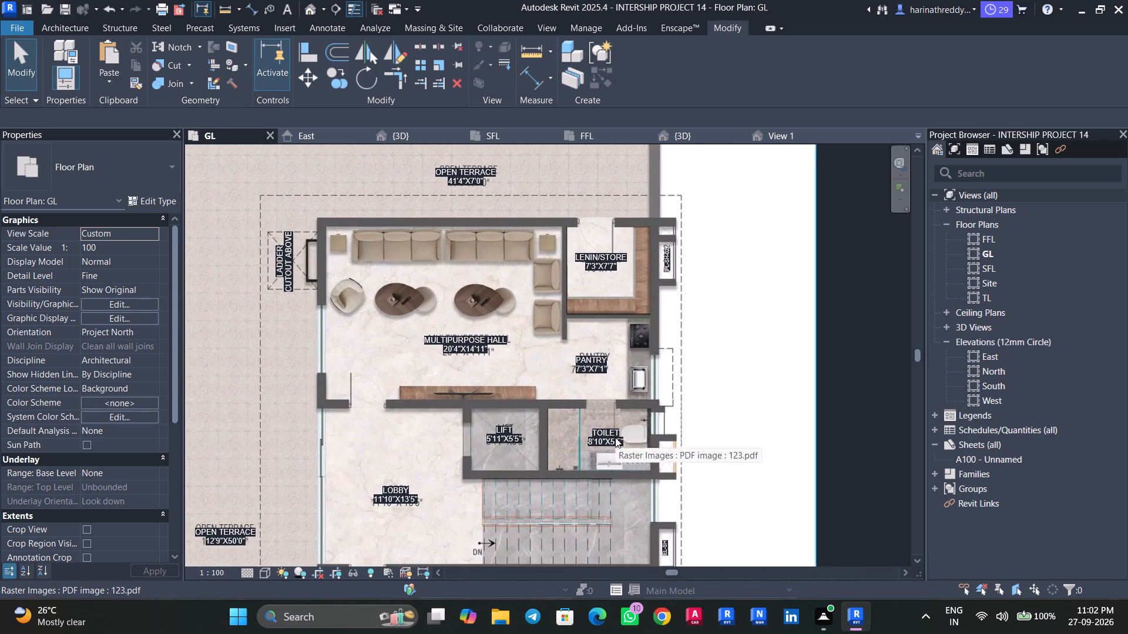
scroll(615, 437, up, 4)
middle_drag(616, 434, 640, 524)
text(`````)
key(Escape)
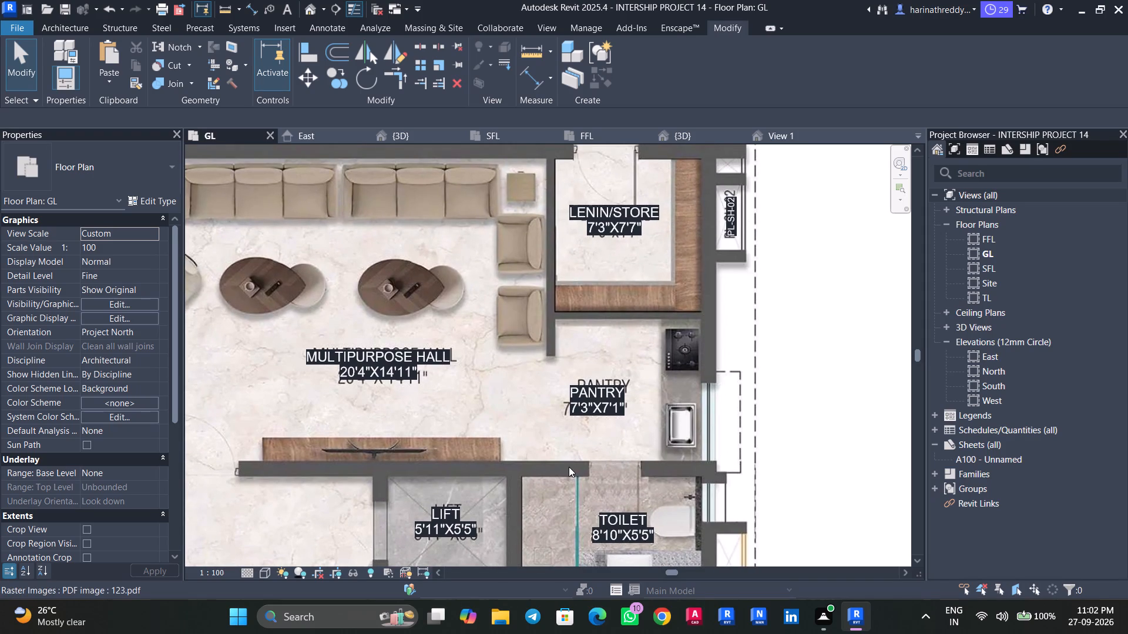
Examine the openings of the second-floor BEDROOM-04, its TOILET and WALK IN on the GL plan.
key(Escape)
key(Escape)
scroll(533, 464, down, 7)
middle_drag(536, 478, 578, 507)
scroll(571, 444, up, 4)
middle_drag(526, 430, 645, 358)
scroll(637, 366, up, 1)
middle_drag(646, 425, 593, 311)
middle_drag(644, 421, 622, 284)
scroll(642, 397, up, 1)
middle_drag(634, 410, 619, 313)
middle_drag(629, 440, 612, 321)
scroll(612, 335, up, 1)
middle_drag(594, 417, 594, 402)
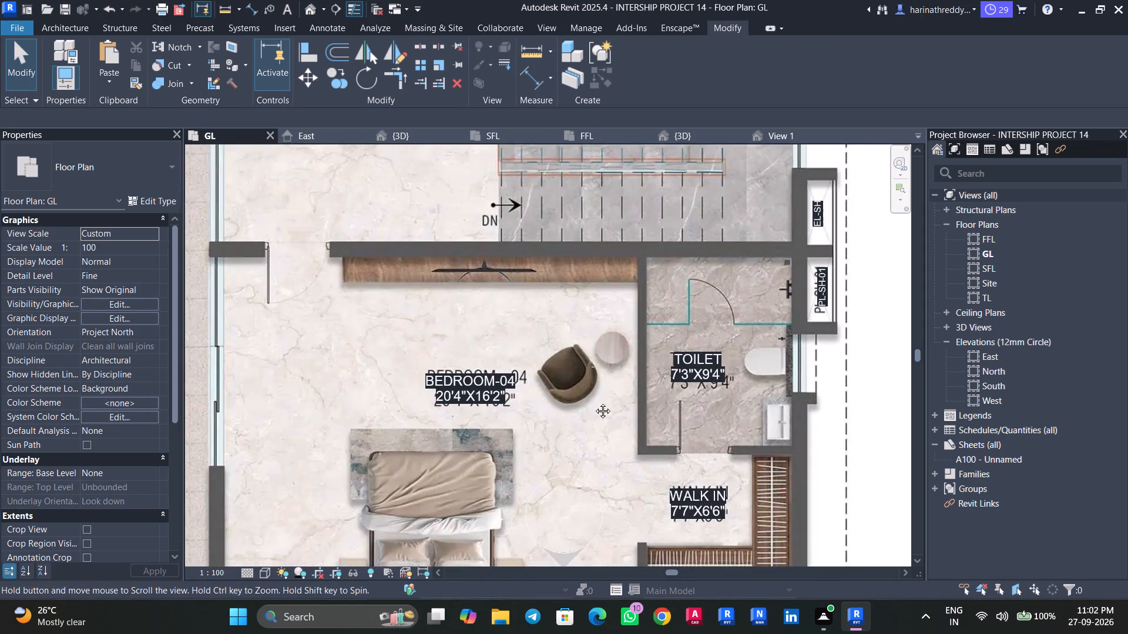
middle_drag(594, 402, 602, 344)
scroll(602, 366, down, 3)
middle_drag(606, 374, 697, 373)
middle_drag(645, 421, 678, 368)
scroll(695, 399, down, 6)
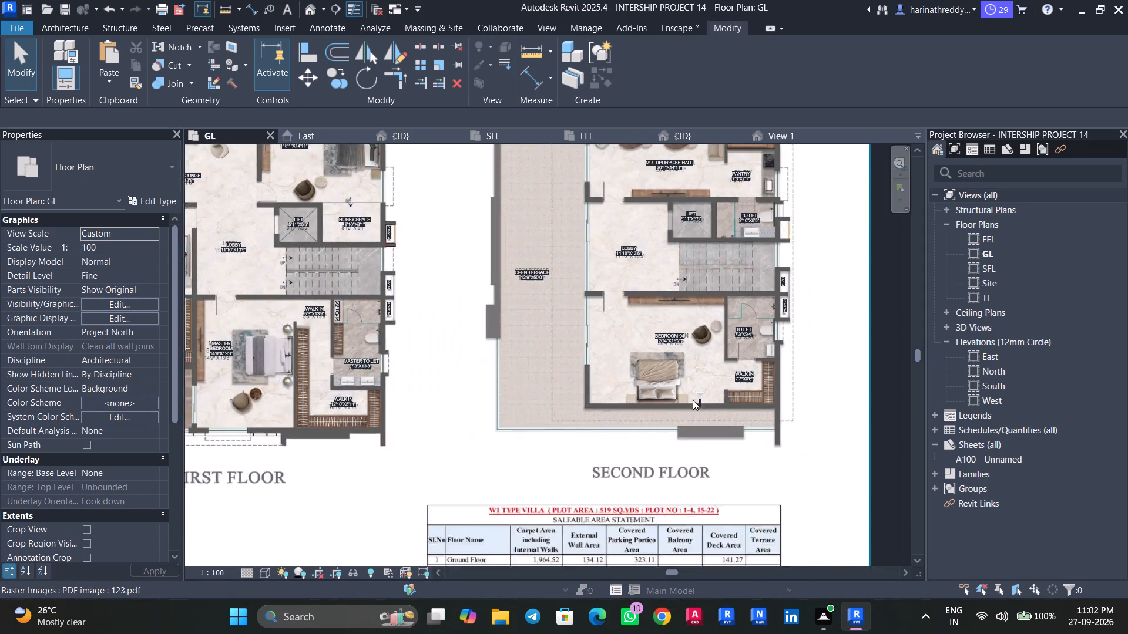
Examine the glazing around the first-floor SIT-OUT and MASTER BEDROOM on the GL plan.
middle_drag(663, 407, 757, 442)
middle_drag(596, 423, 686, 438)
middle_drag(591, 439, 624, 447)
scroll(499, 443, up, 6)
middle_drag(505, 442, 535, 439)
scroll(531, 440, down, 3)
middle_drag(529, 444, 586, 376)
scroll(458, 454, up, 5)
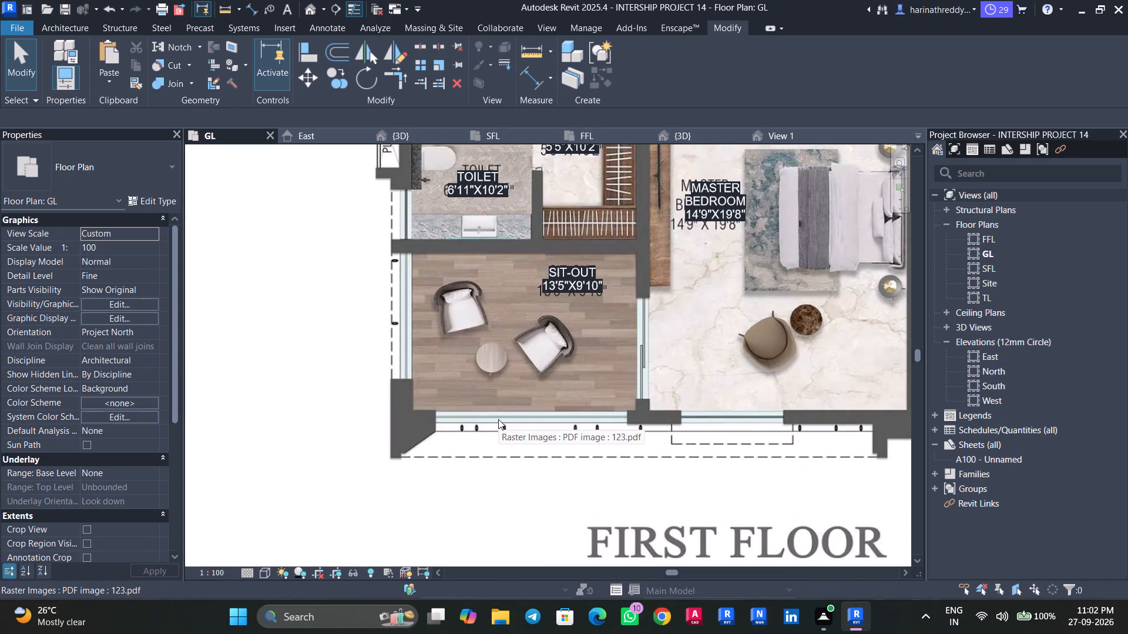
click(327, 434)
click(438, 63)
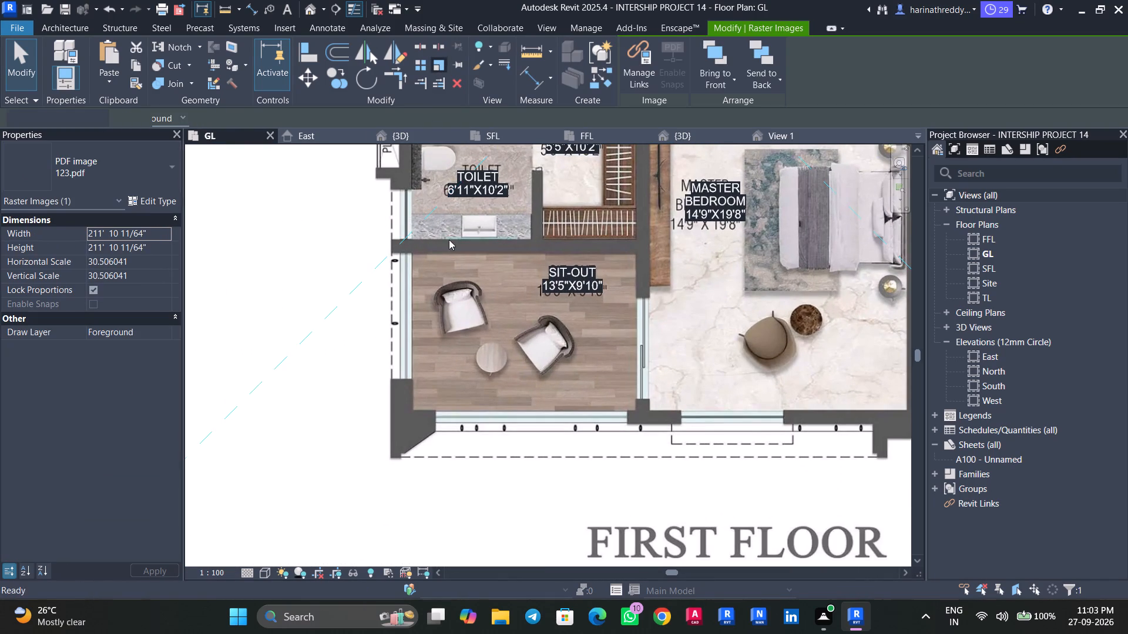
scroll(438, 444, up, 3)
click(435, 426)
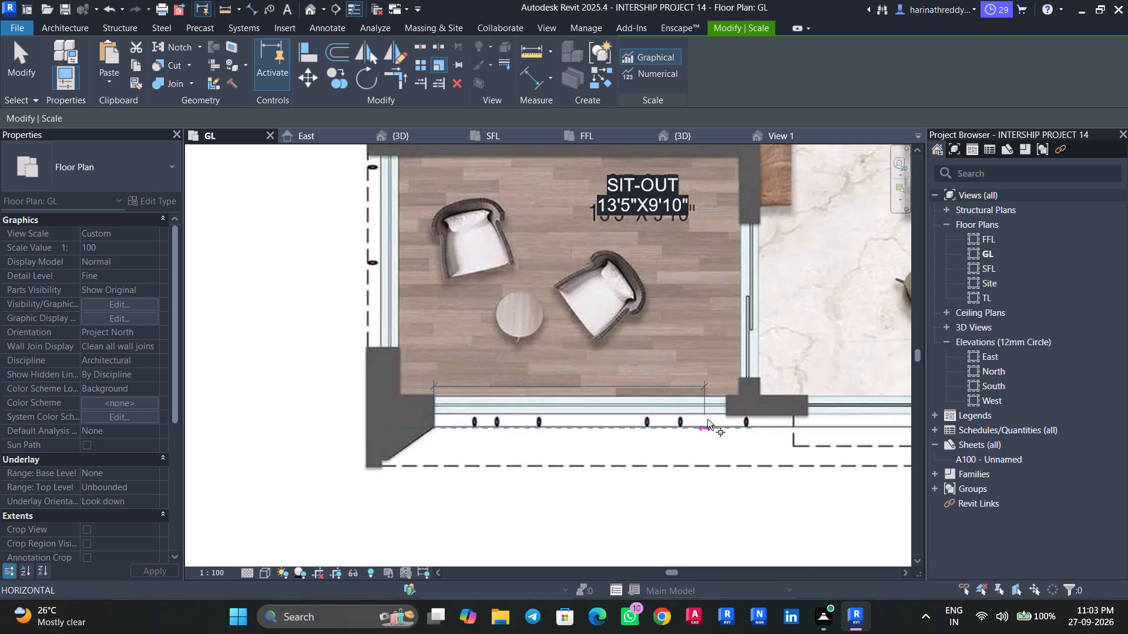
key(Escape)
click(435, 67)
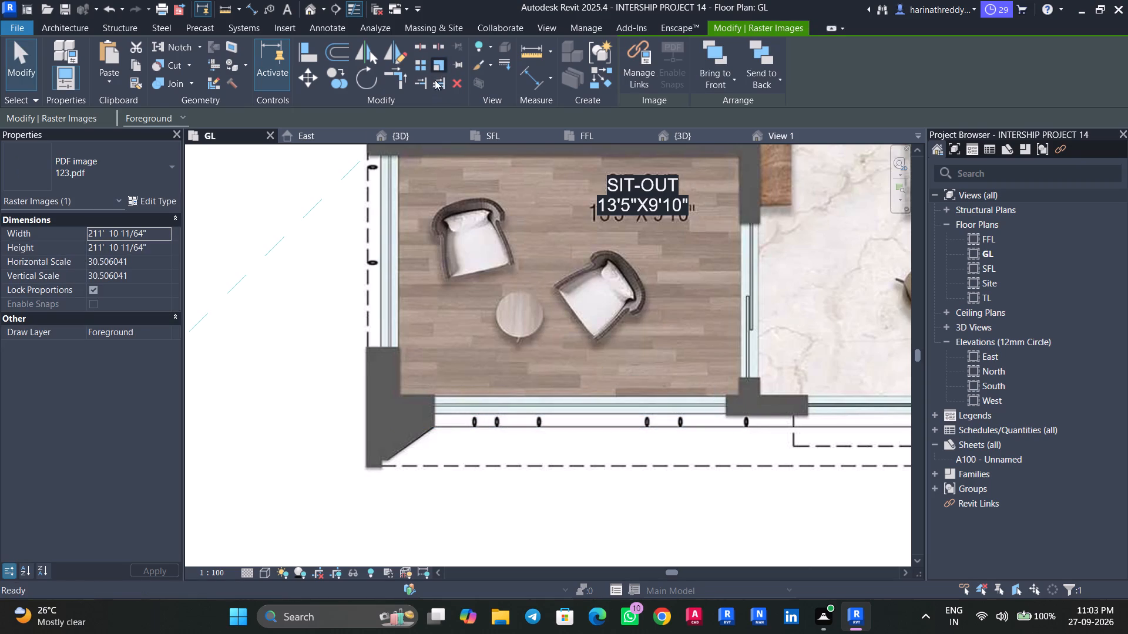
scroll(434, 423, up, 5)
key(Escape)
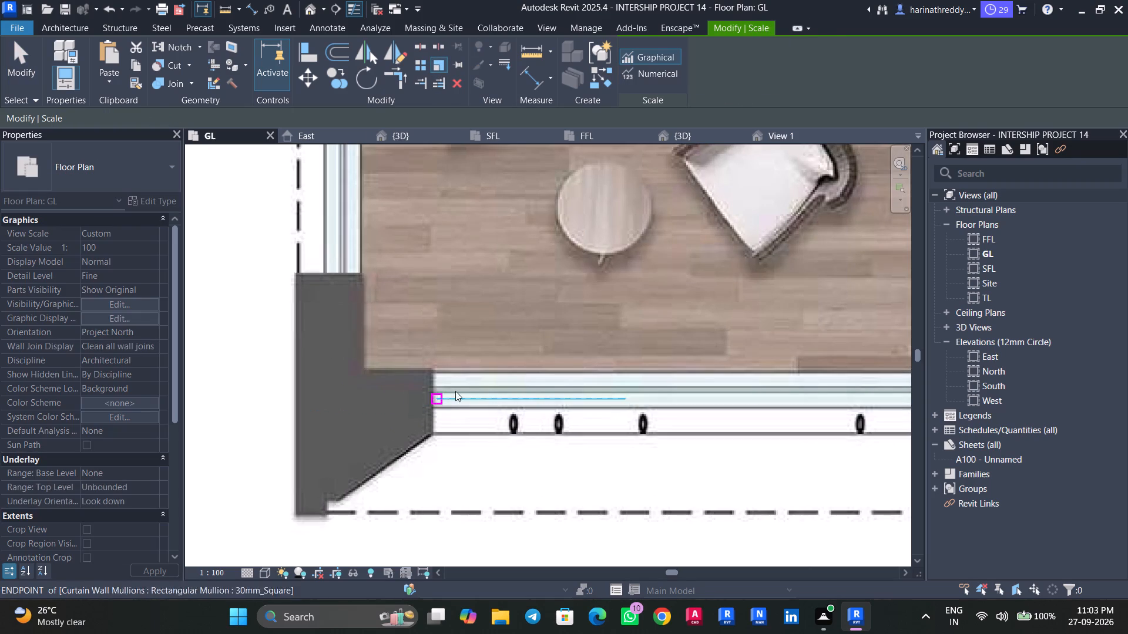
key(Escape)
Select the Curtain_Wall-Storefront along the first-floor SIT-OUT's outer edge and examine it and the first-floor block in the 3D view.
key(Tab)
key(Tab)
key(Tab)
key(Tab)
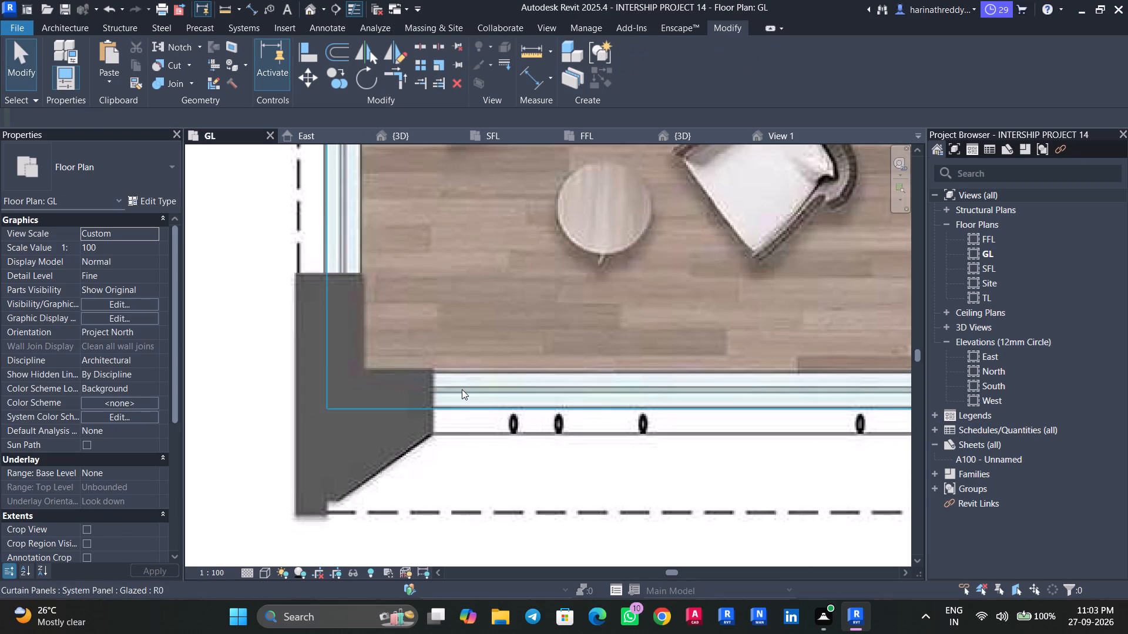
key(Escape)
key(Tab)
key(Tab)
key(Tab)
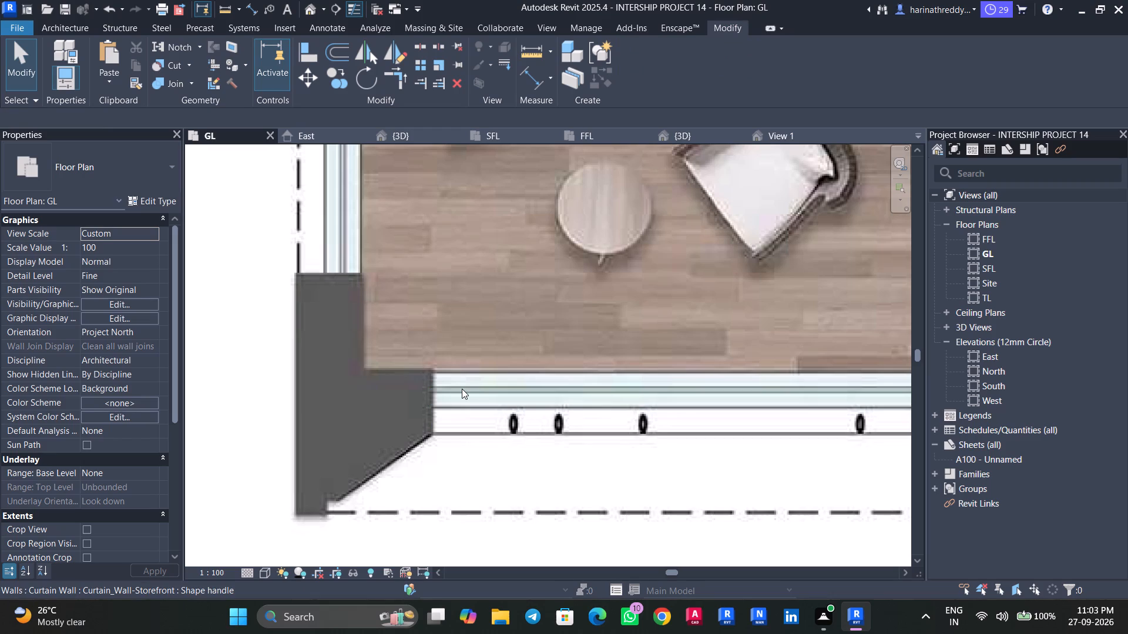
key(Tab)
key(Tab)
click(462, 389)
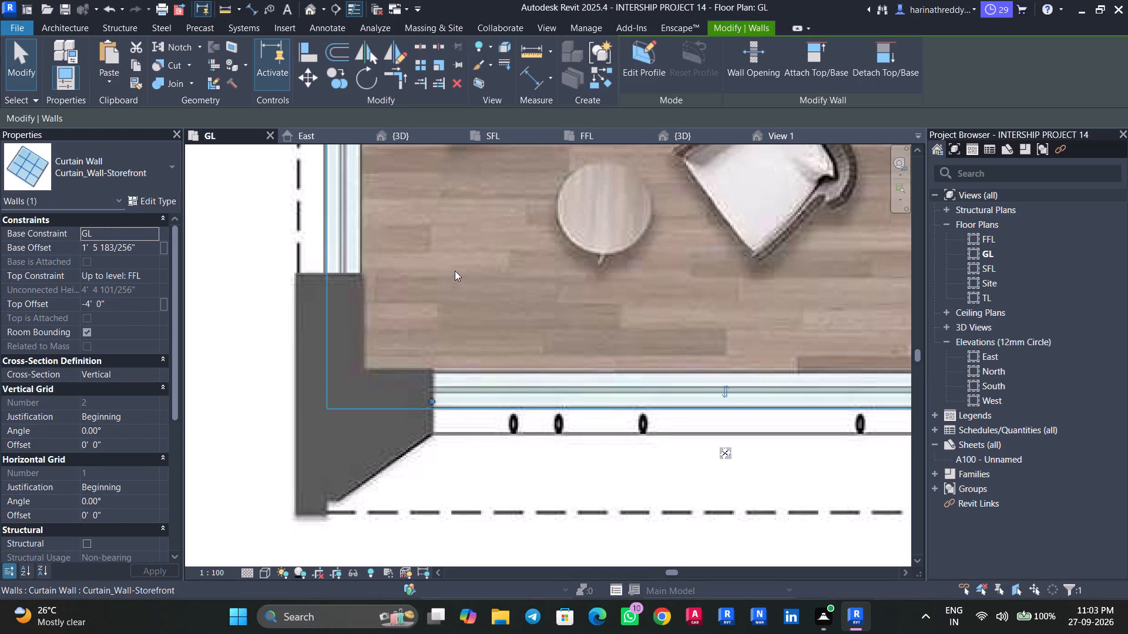
click(404, 133)
scroll(504, 372, down, 4)
scroll(504, 373, up, 1)
scroll(505, 366, down, 4)
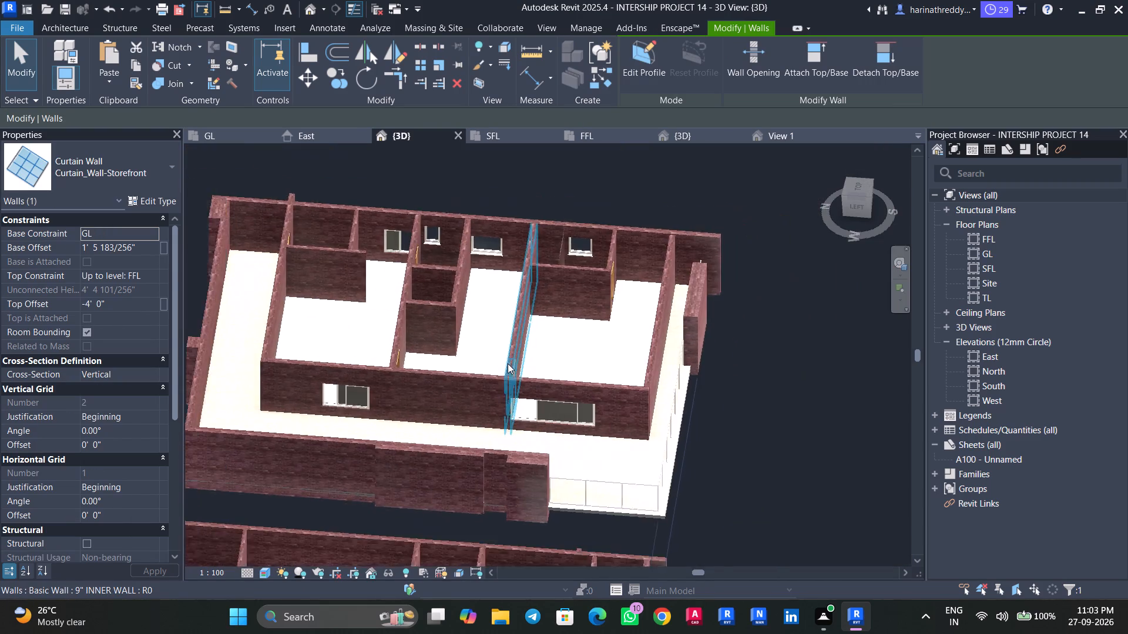
scroll(508, 363, down, 5)
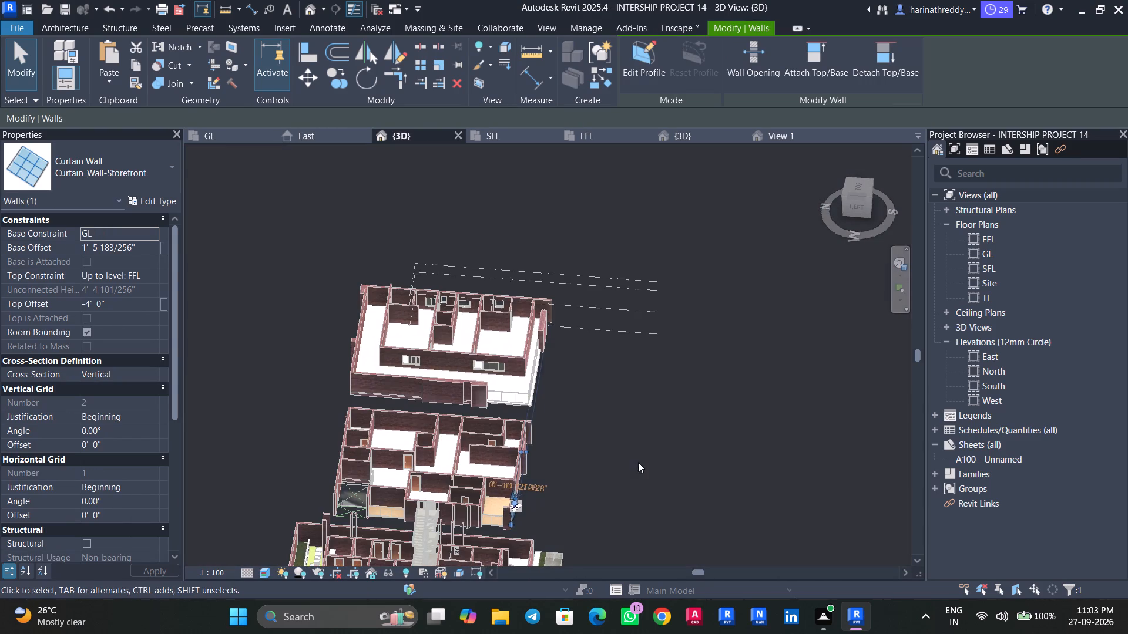
shift+middle_drag(681, 484, 492, 484)
shift+scroll(629, 484, down, 1)
scroll(505, 520, up, 6)
key(Escape)
key(Escape)
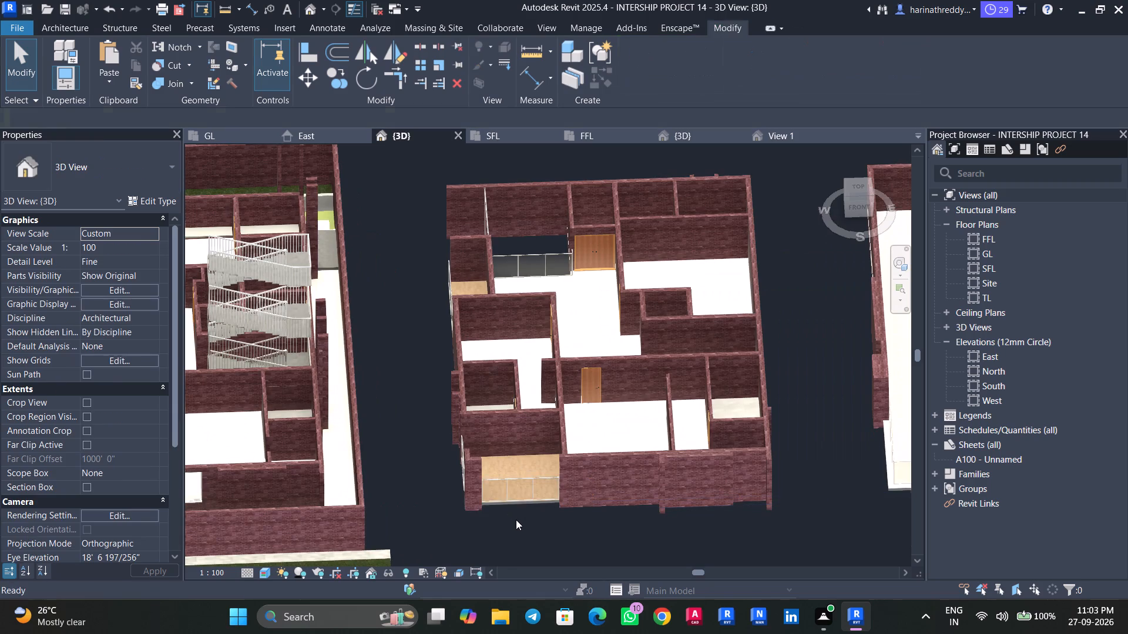
scroll(403, 487, down, 4)
Review the first-floor openings on the GL plan around the SIT-OUT, BEDROOM-03, FAMILY LOUNGE, balcony, LOBBY and MASTER BEDROOM.
click(217, 141)
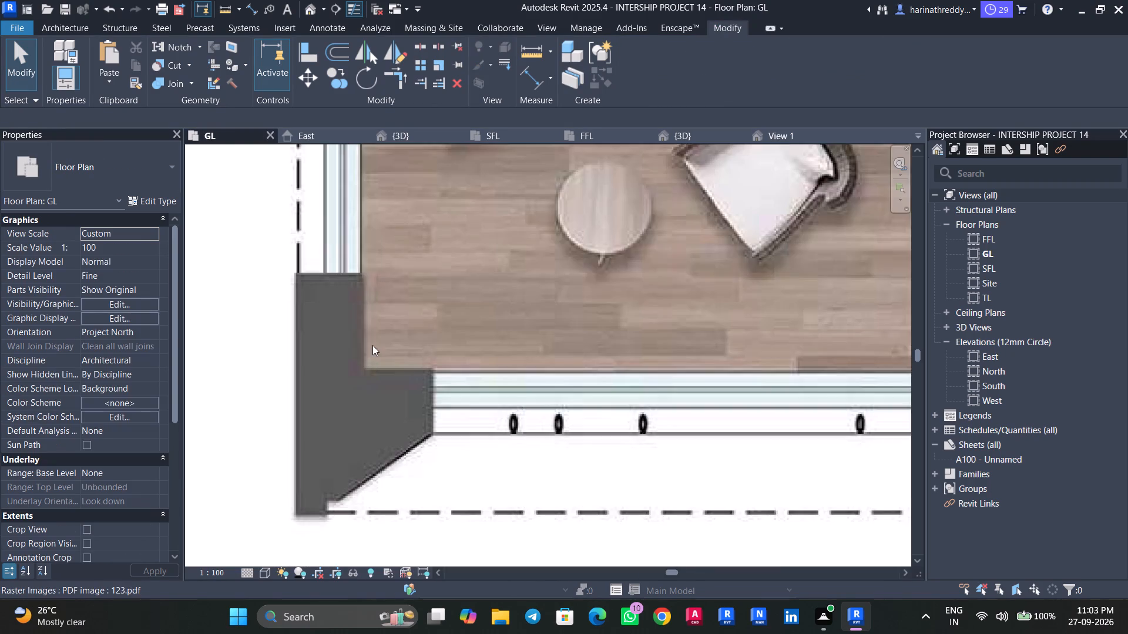
scroll(372, 345, down, 4)
middle_drag(379, 363, 355, 518)
scroll(339, 473, down, 5)
middle_drag(338, 452, 331, 557)
middle_drag(367, 451, 367, 473)
scroll(367, 454, down, 3)
middle_drag(362, 416, 370, 503)
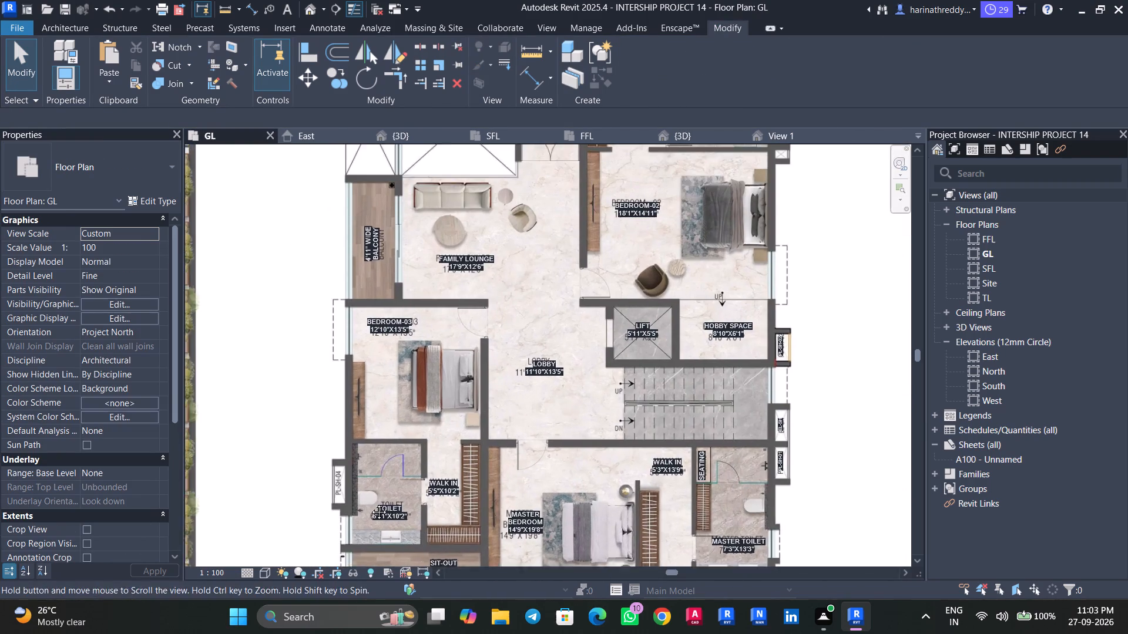
middle_drag(370, 503, 370, 497)
scroll(336, 341, down, 1)
middle_drag(341, 357, 358, 464)
scroll(345, 383, up, 4)
scroll(456, 377, up, 4)
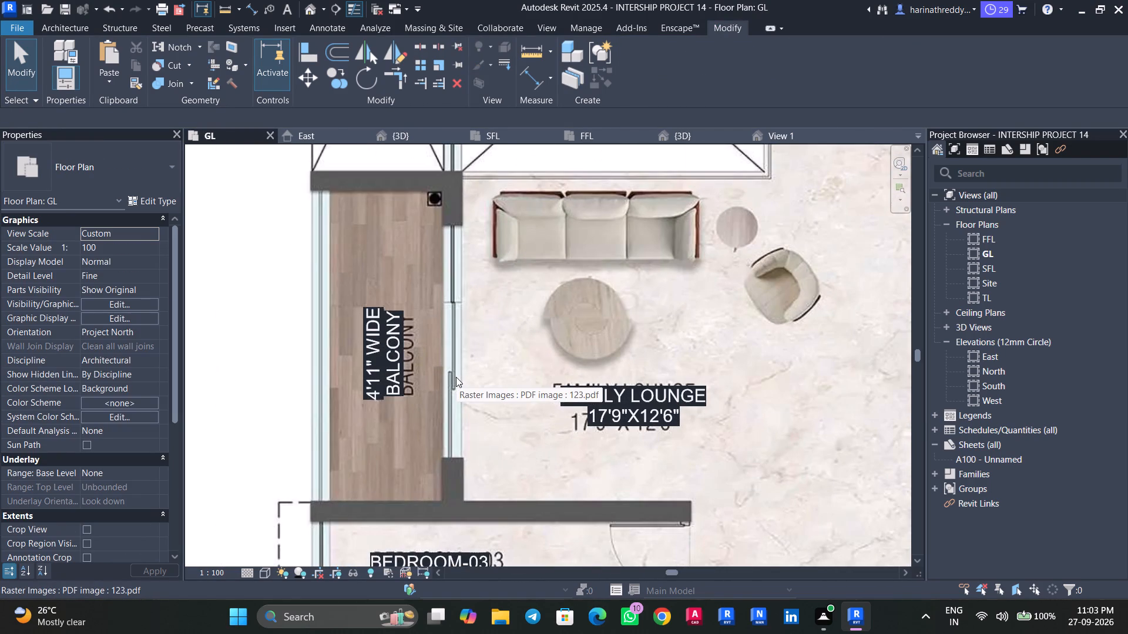
scroll(456, 377, down, 9)
middle_drag(455, 379, 387, 392)
middle_drag(538, 404, 449, 376)
scroll(449, 376, up, 1)
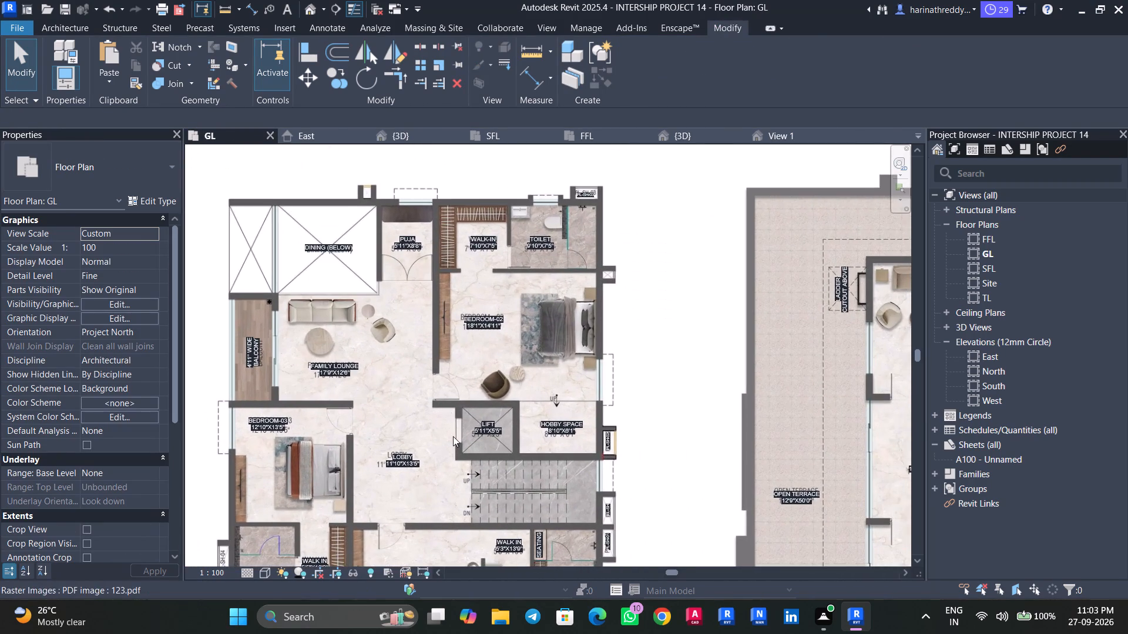
middle_drag(448, 459, 429, 384)
middle_drag(447, 460, 447, 394)
middle_drag(459, 439, 478, 377)
scroll(429, 459, up, 1)
middle_drag(429, 460, 483, 404)
scroll(421, 455, up, 3)
scroll(421, 455, down, 1)
scroll(421, 455, up, 4)
middle_drag(408, 430, 466, 519)
scroll(466, 520, down, 2)
scroll(382, 454, up, 1)
middle_drag(410, 442, 398, 528)
scroll(395, 484, down, 4)
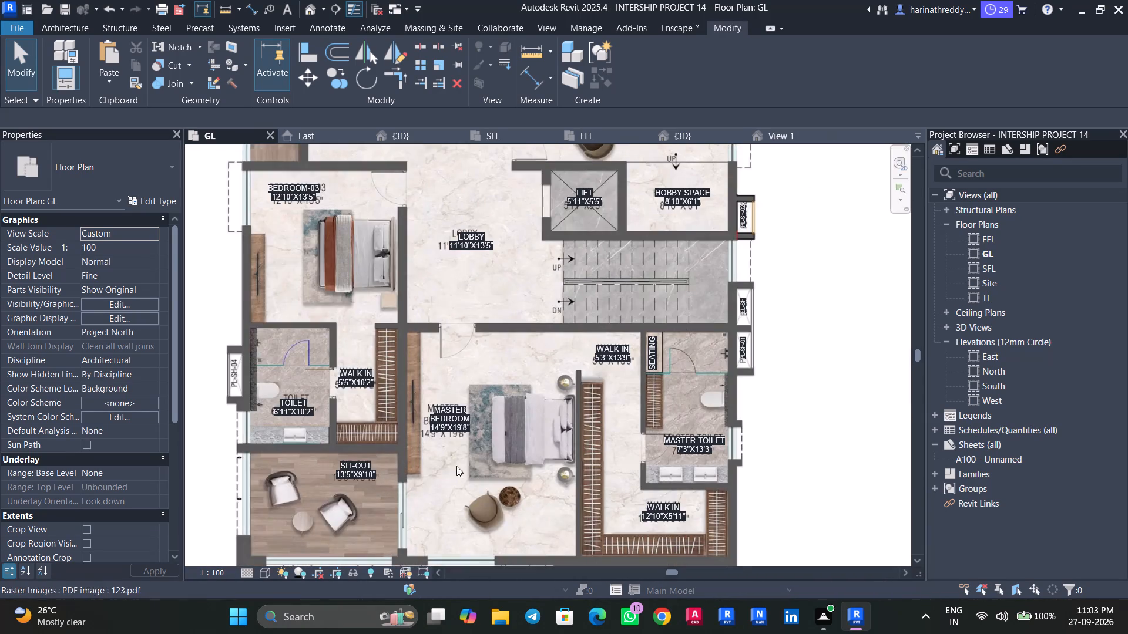
Delete the sliding window in the second-floor opening between BEDROOM-04 and the OPEN TERRACE.
middle_drag(488, 457, 287, 442)
scroll(529, 436, down, 4)
middle_drag(533, 436, 382, 446)
scroll(623, 413, up, 10)
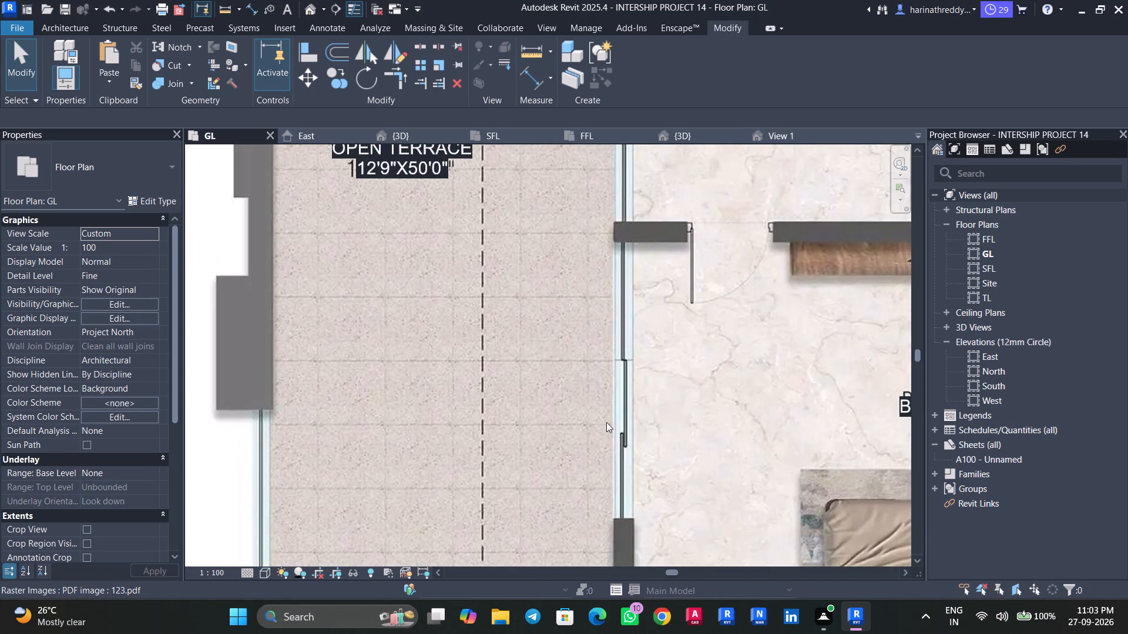
key(Tab)
click(613, 417)
key(Delete)
scroll(606, 416, down, 6)
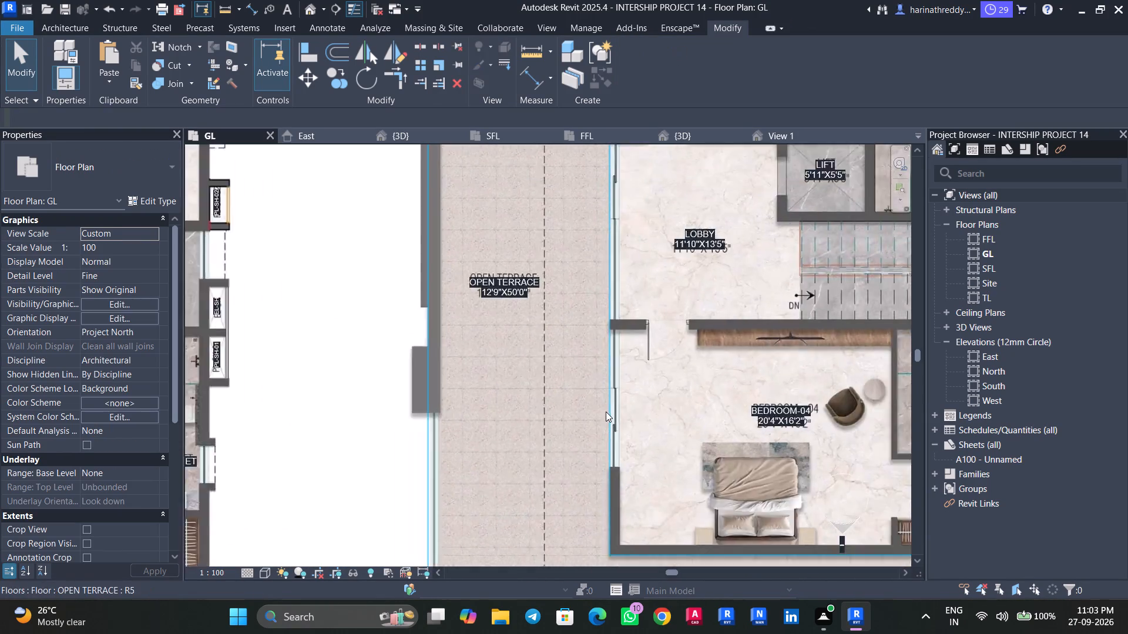
Review the first-floor rooms and the ground-floor SERVENT ROM, SER.TOILET and kitchen openings on the GL plan.
scroll(606, 412, down, 3)
middle_drag(607, 410, 498, 498)
middle_drag(610, 410, 716, 387)
middle_drag(566, 400, 638, 387)
middle_drag(515, 356, 620, 367)
scroll(578, 374, down, 1)
scroll(578, 374, up, 4)
middle_drag(577, 375, 641, 380)
scroll(642, 380, down, 4)
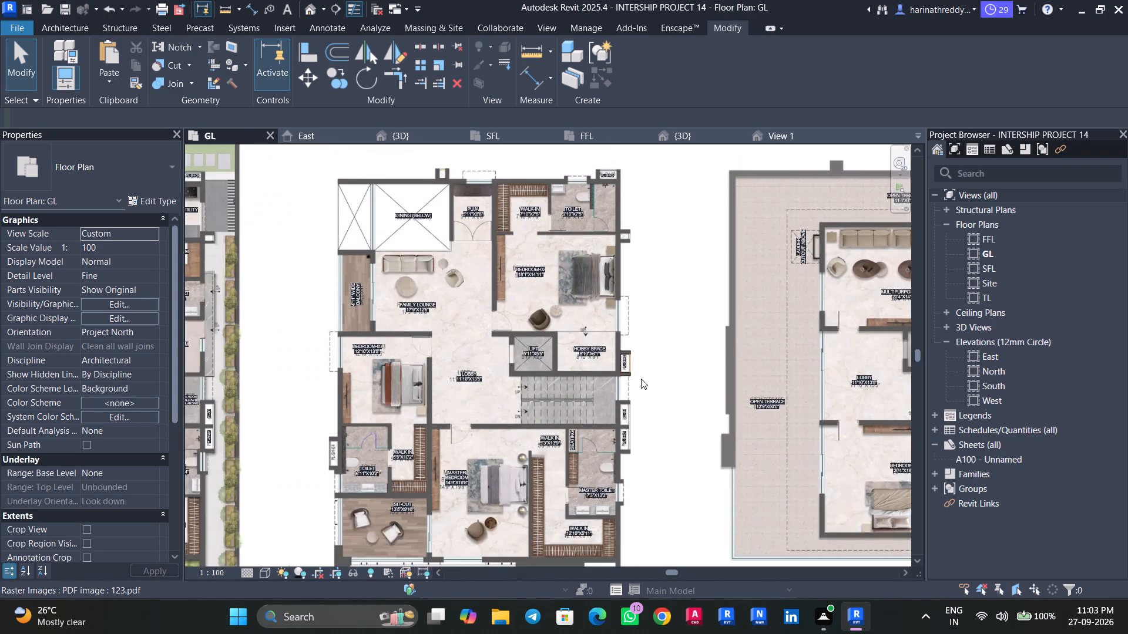
middle_drag(640, 366, 660, 433)
scroll(623, 356, up, 4)
middle_drag(623, 362, 651, 474)
middle_drag(551, 406, 573, 446)
scroll(553, 410, down, 1)
middle_drag(486, 432, 550, 427)
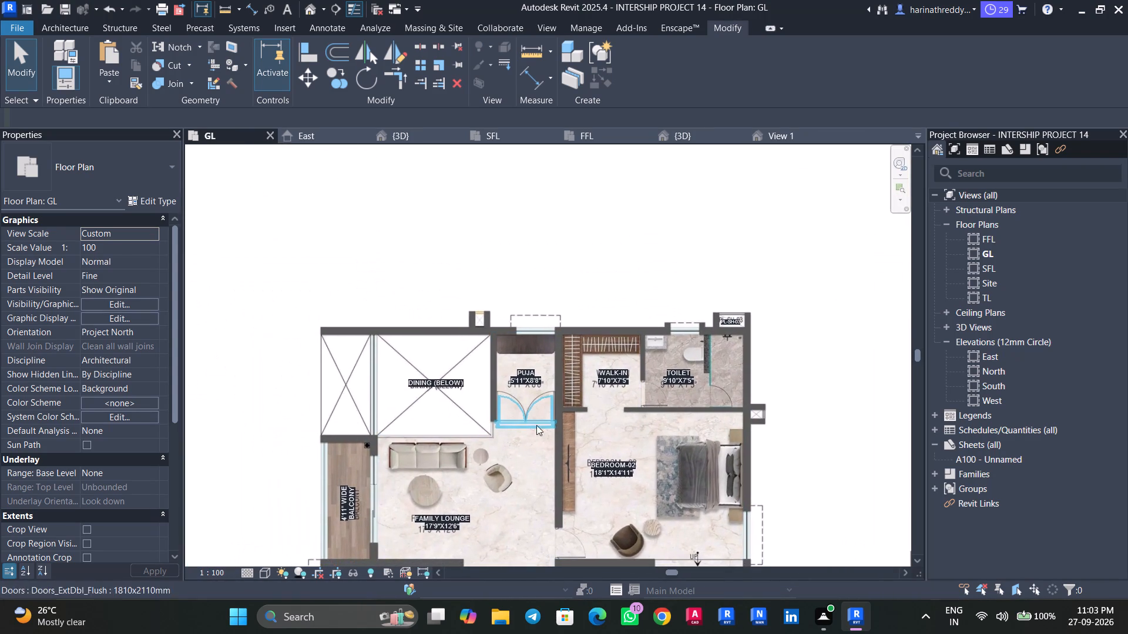
middle_drag(510, 457, 590, 433)
scroll(598, 430, up, 1)
middle_drag(613, 422, 812, 368)
middle_drag(486, 403, 660, 359)
middle_drag(481, 426, 522, 362)
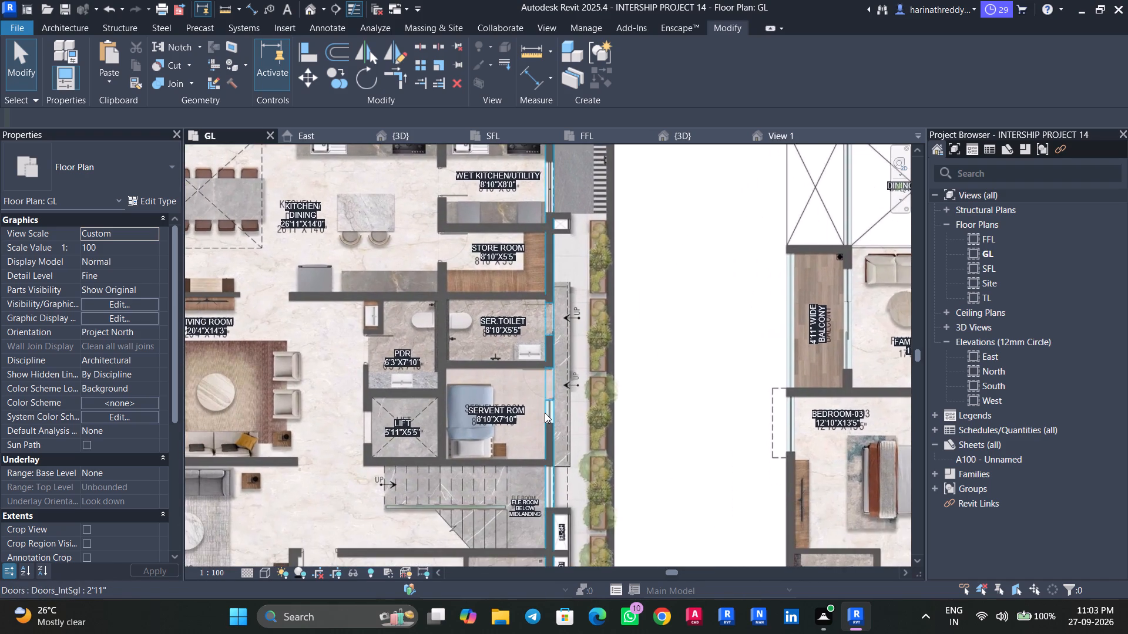
scroll(545, 413, up, 3)
scroll(545, 413, down, 10)
Place a 4' Windows_Sgl_Plain window in the outer-wall opening of the first-floor PUJA room.
middle_drag(597, 402, 437, 431)
scroll(586, 331, up, 8)
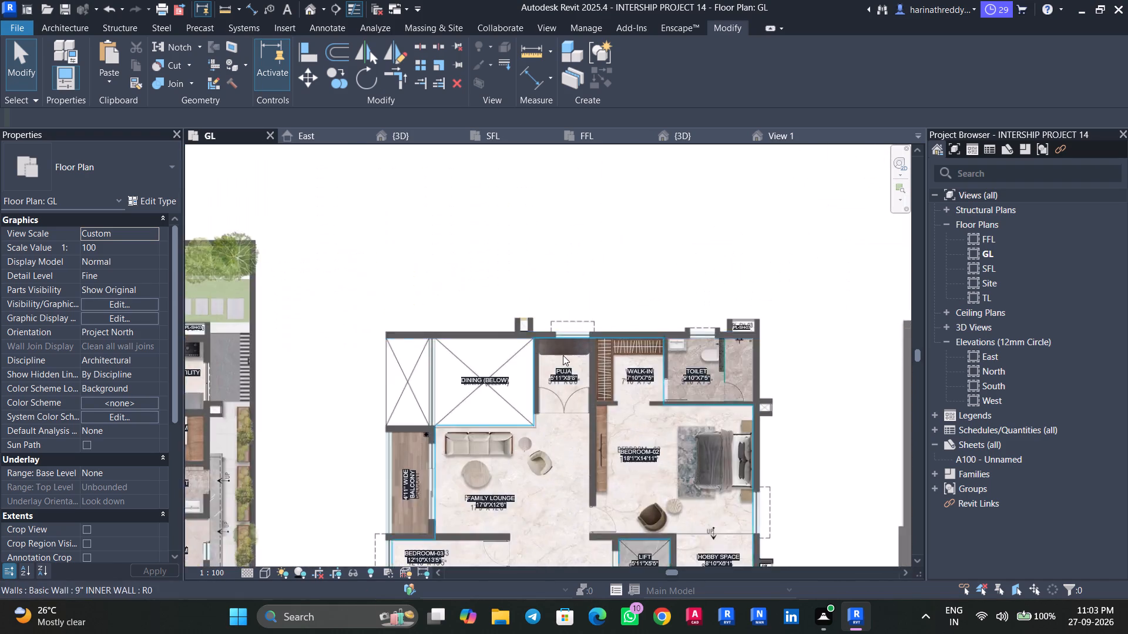
scroll(563, 355, up, 2)
click(639, 174)
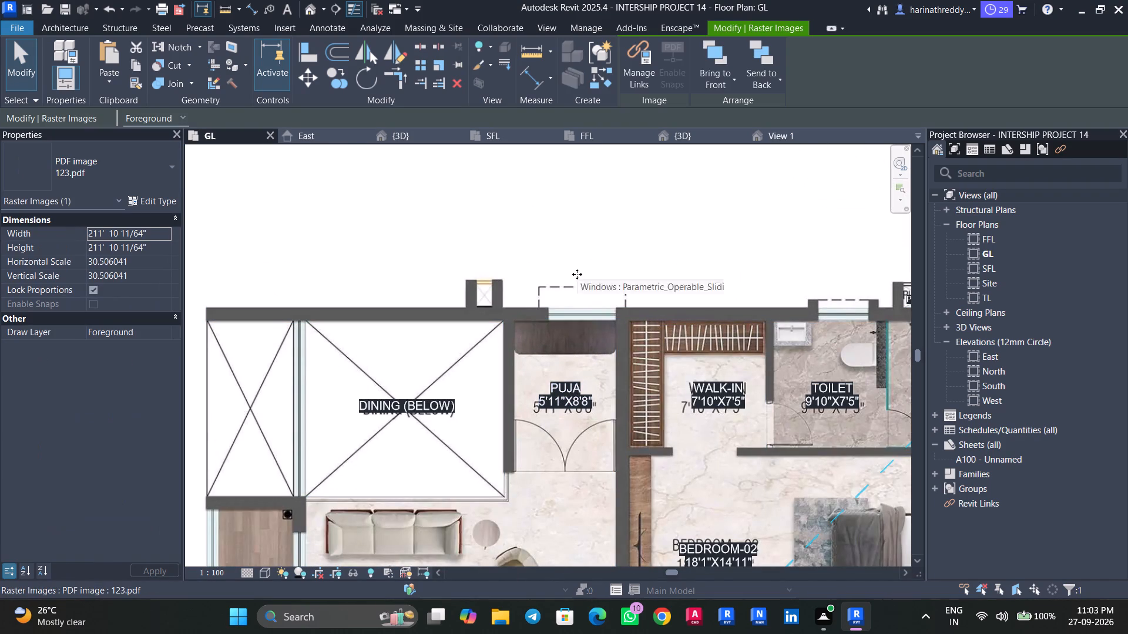
scroll(578, 274, up, 4)
key(Escape)
key(w)
key(n)
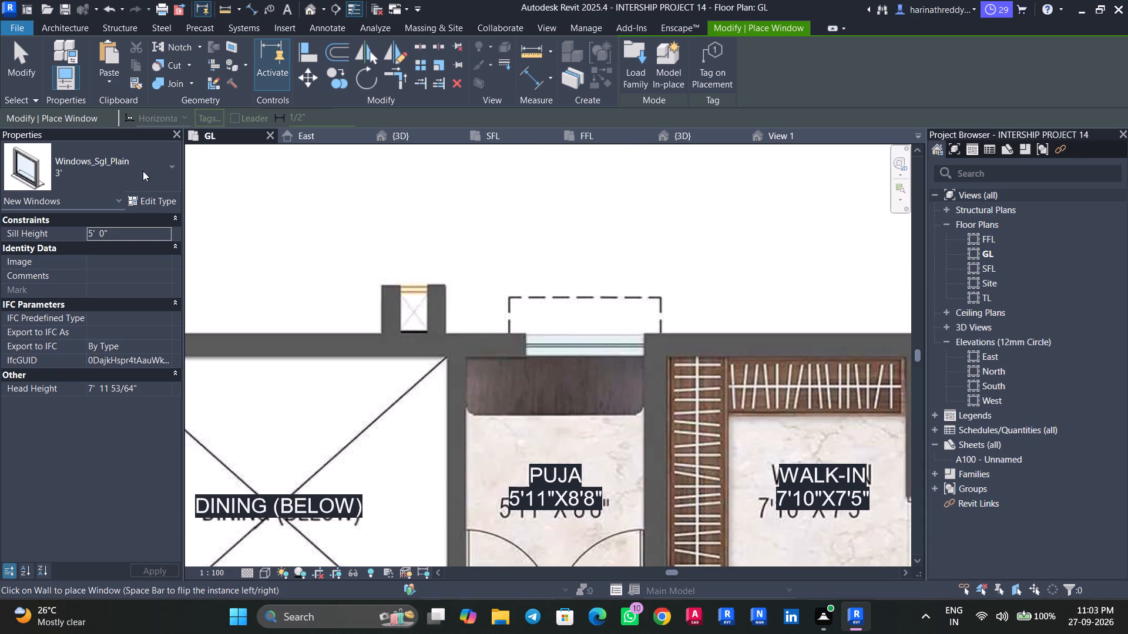
click(143, 171)
click(95, 340)
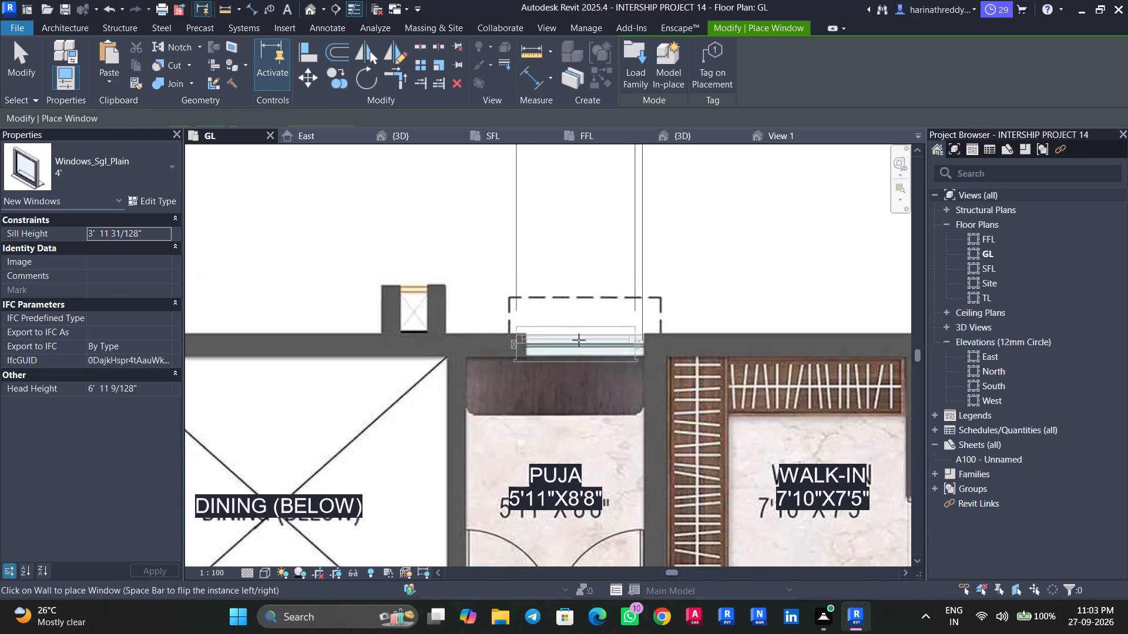
scroll(579, 340, up, 3)
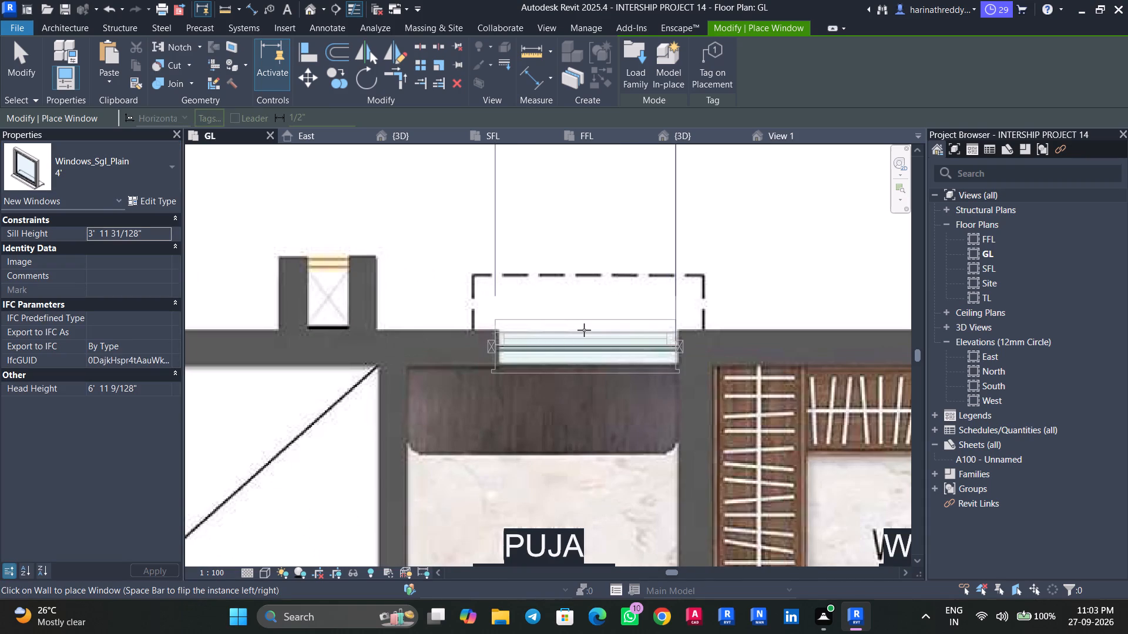
click(584, 330)
Place a 3' Windows_Sgl_Plain window in the outer-wall opening of the first-floor TOILET beside the WALK-IN.
scroll(582, 328, down, 7)
middle_drag(579, 330, 302, 259)
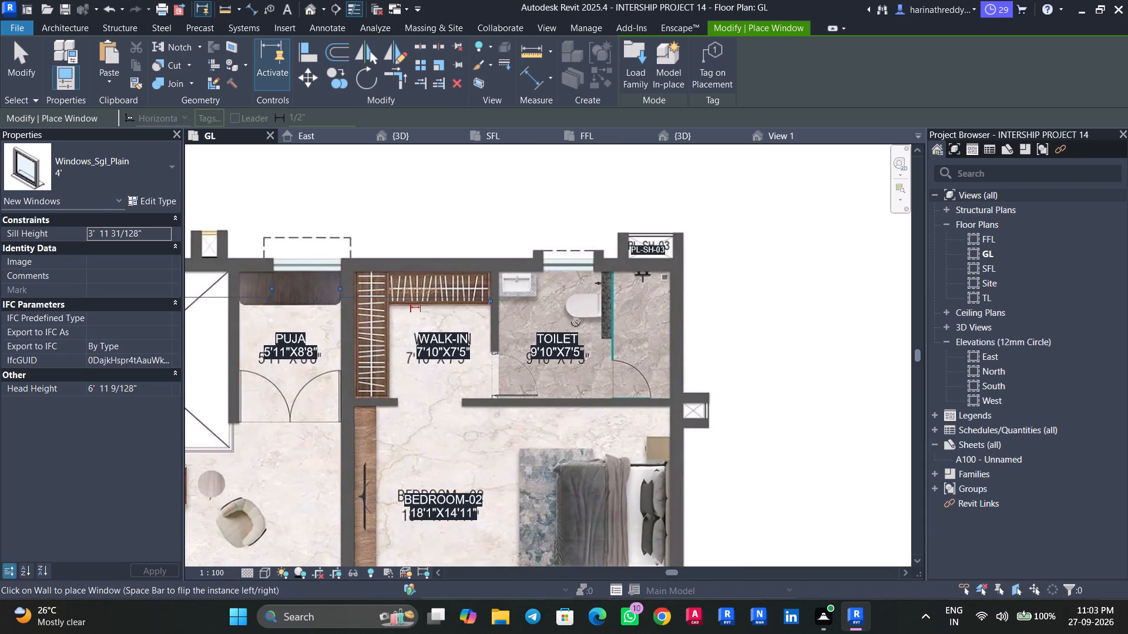
click(83, 152)
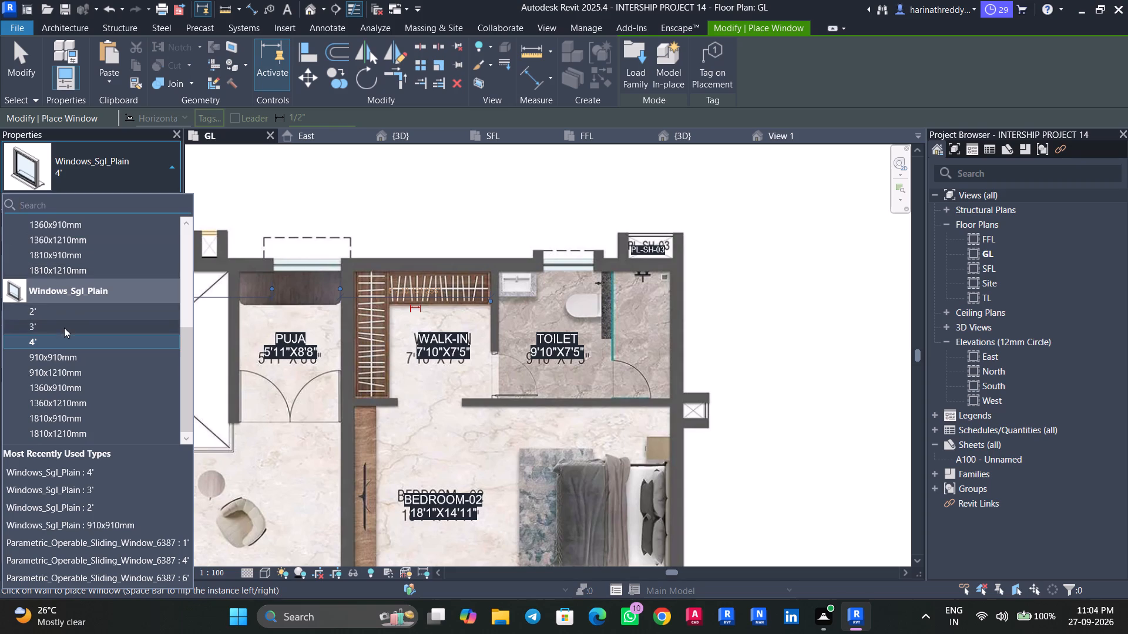
click(64, 328)
scroll(609, 235, up, 10)
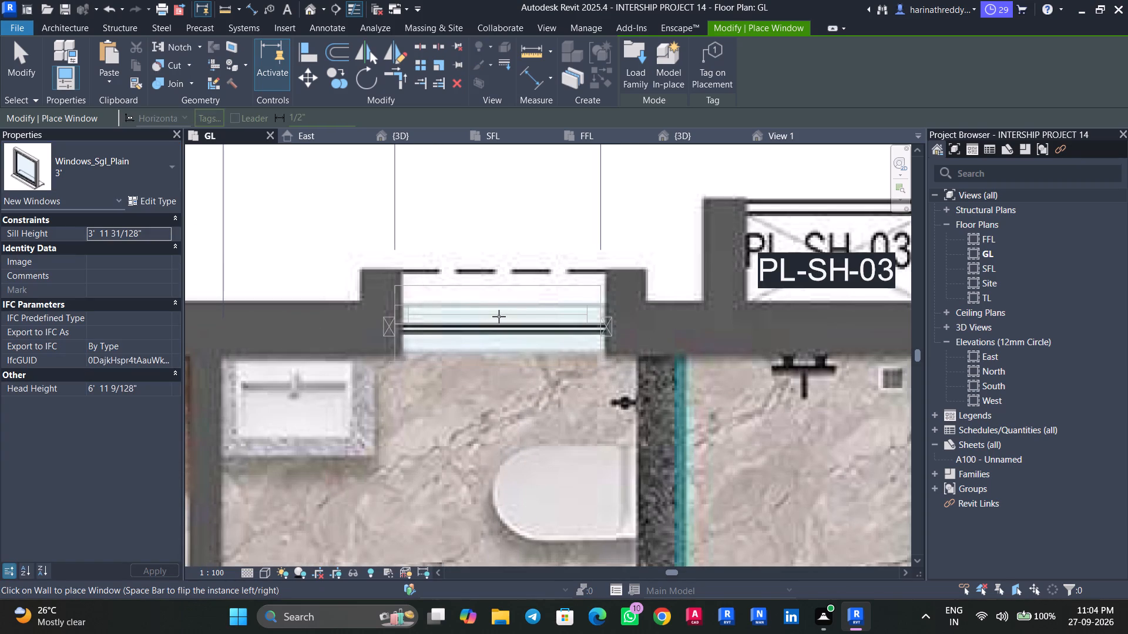
click(503, 315)
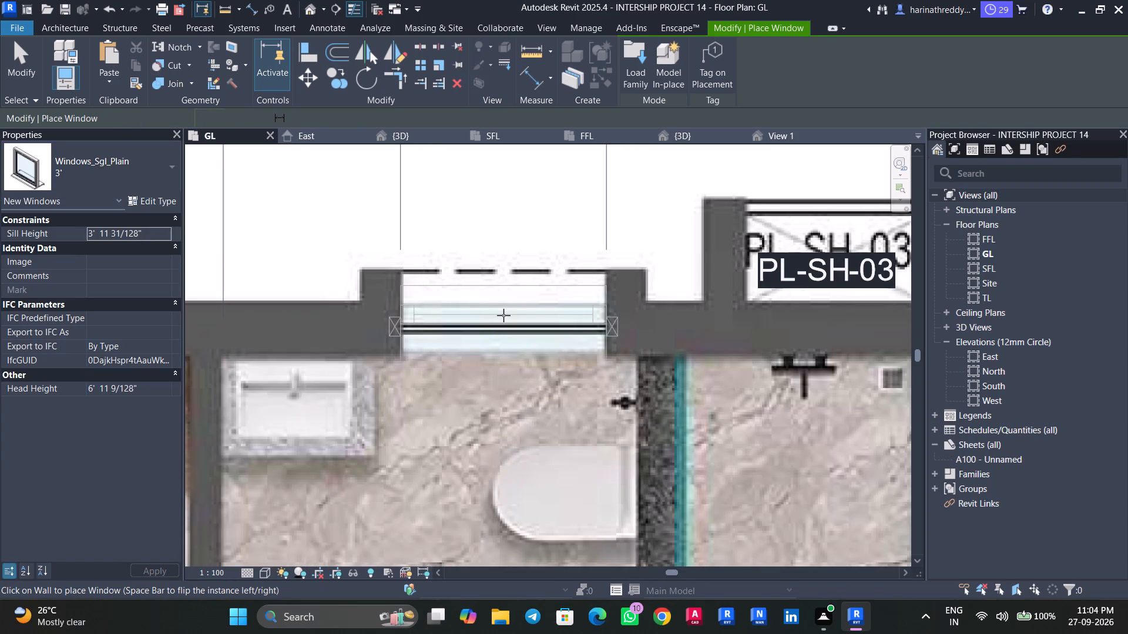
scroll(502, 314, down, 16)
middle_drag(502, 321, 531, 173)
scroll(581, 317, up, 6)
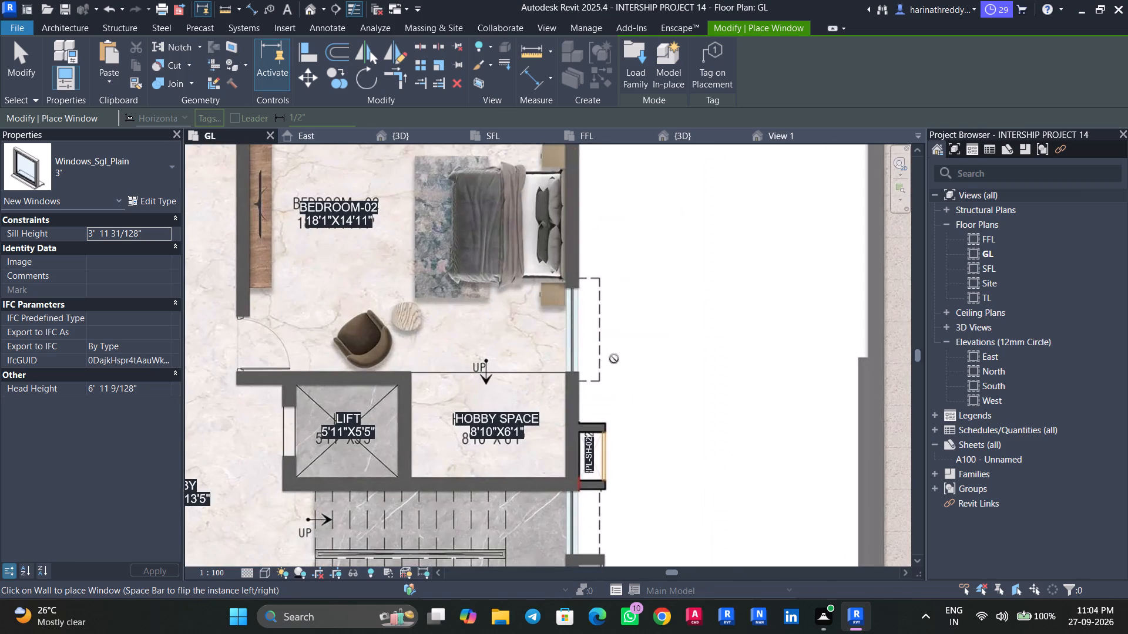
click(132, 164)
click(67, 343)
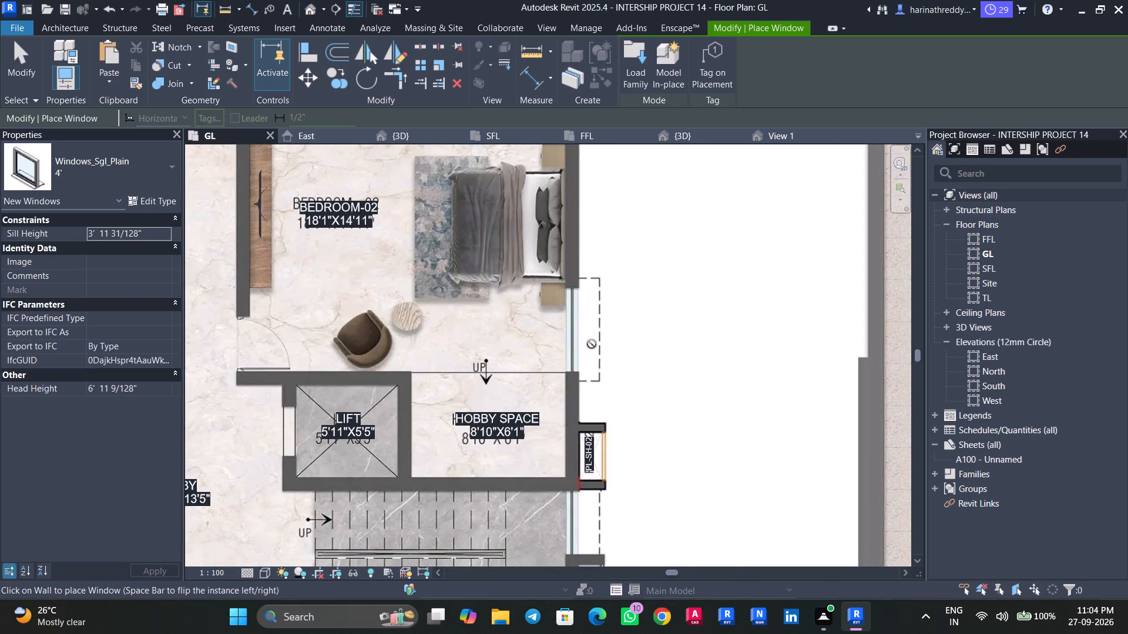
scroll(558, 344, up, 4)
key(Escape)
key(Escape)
Measure the width of the window opening in BEDROOM-02's outer wall above the HOBBY SPACE using the Scale tool.
click(656, 318)
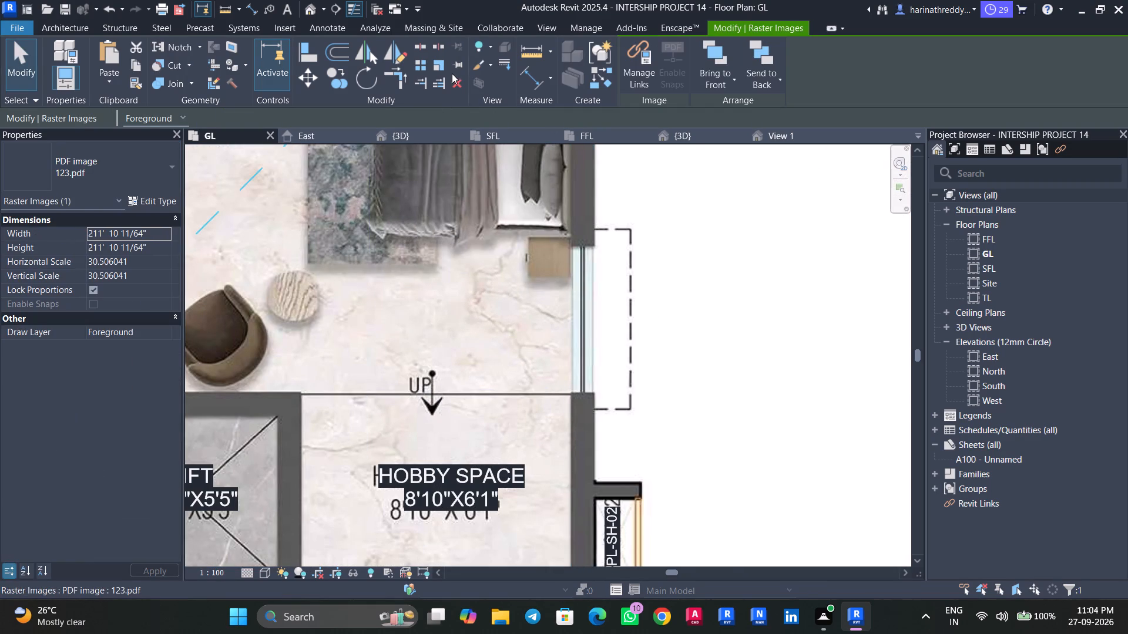
click(439, 65)
scroll(573, 259, up, 3)
click(569, 241)
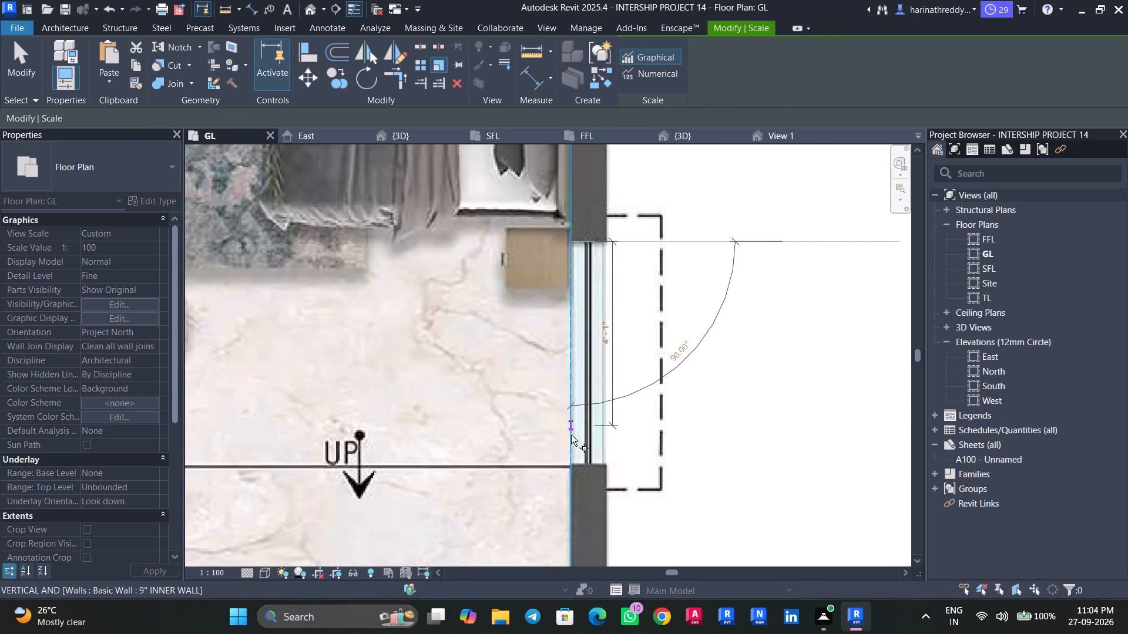
scroll(569, 463, up, 4)
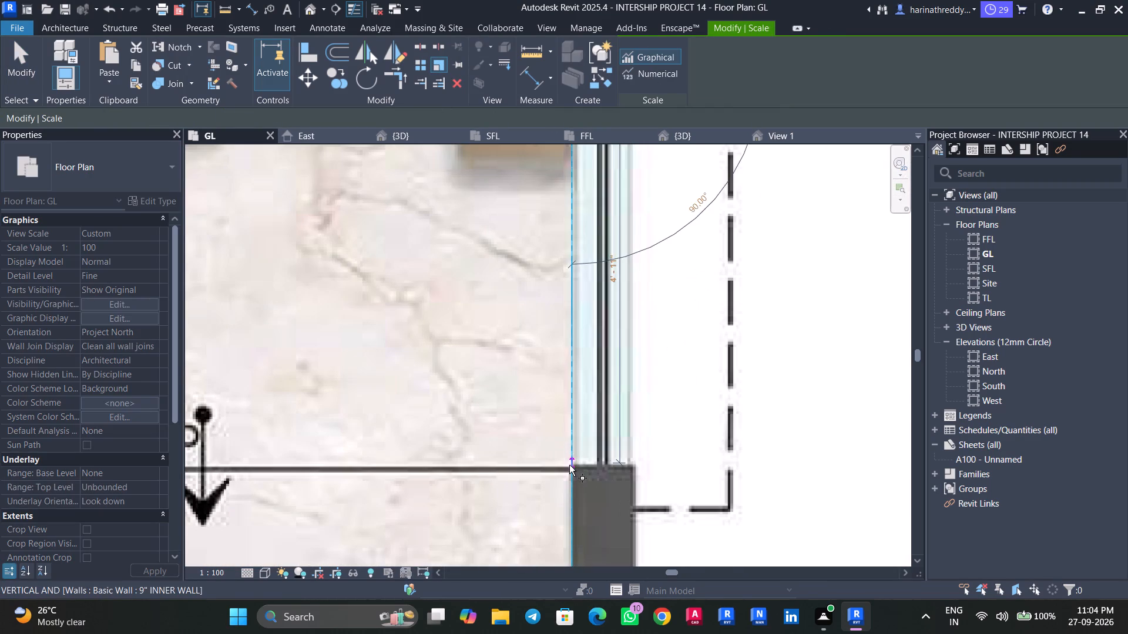
scroll(569, 467, up, 1)
scroll(569, 467, down, 5)
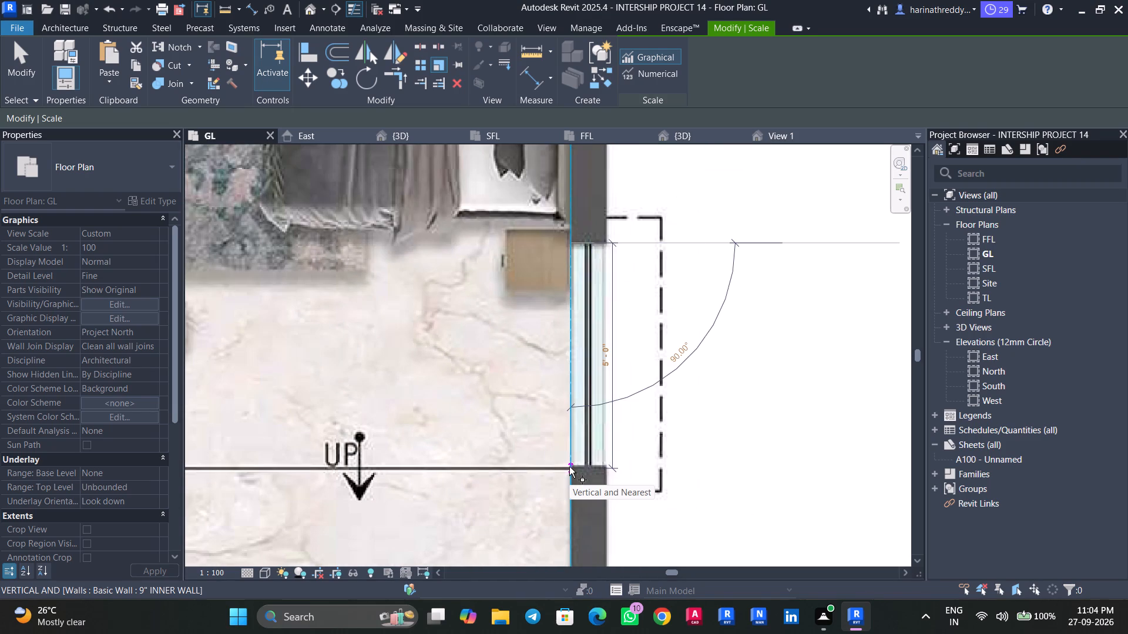
key(Escape)
key(Escape)
Duplicate the 4' Windows_Sgl_Plain window type as 5' and set its width to 5'.
key(w)
key(n)
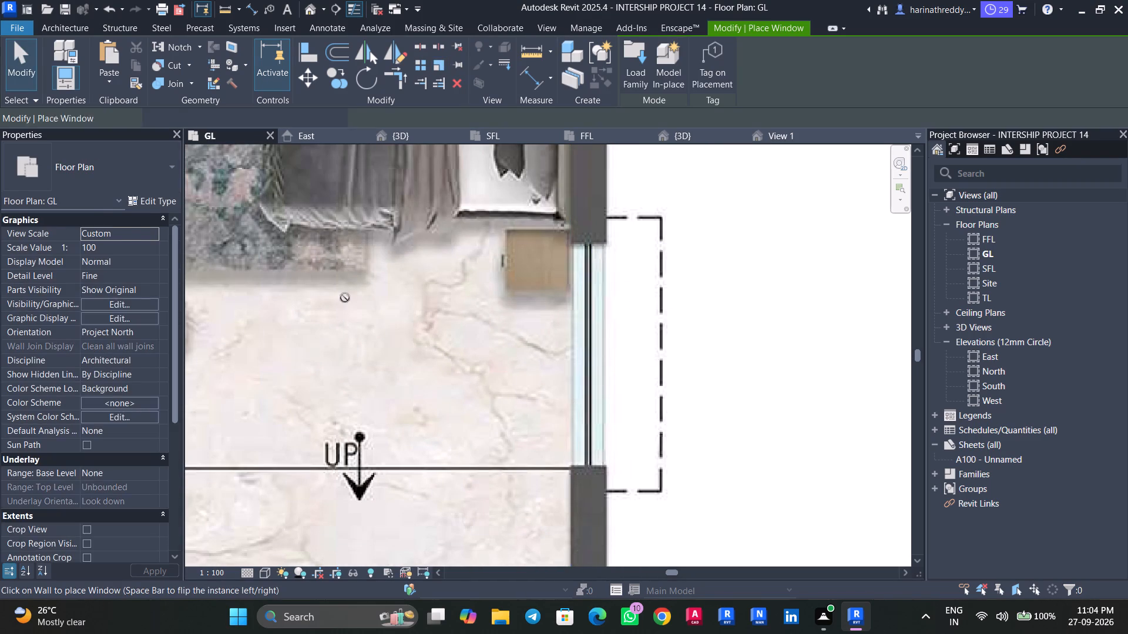
click(163, 194)
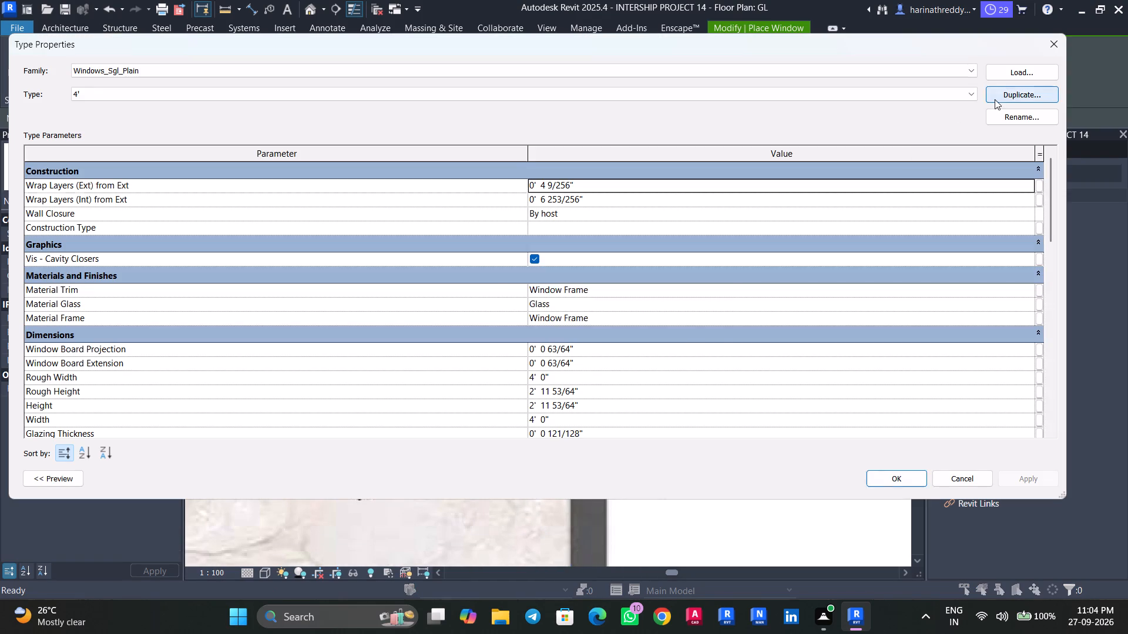
click(995, 99)
text(5')
key(Return)
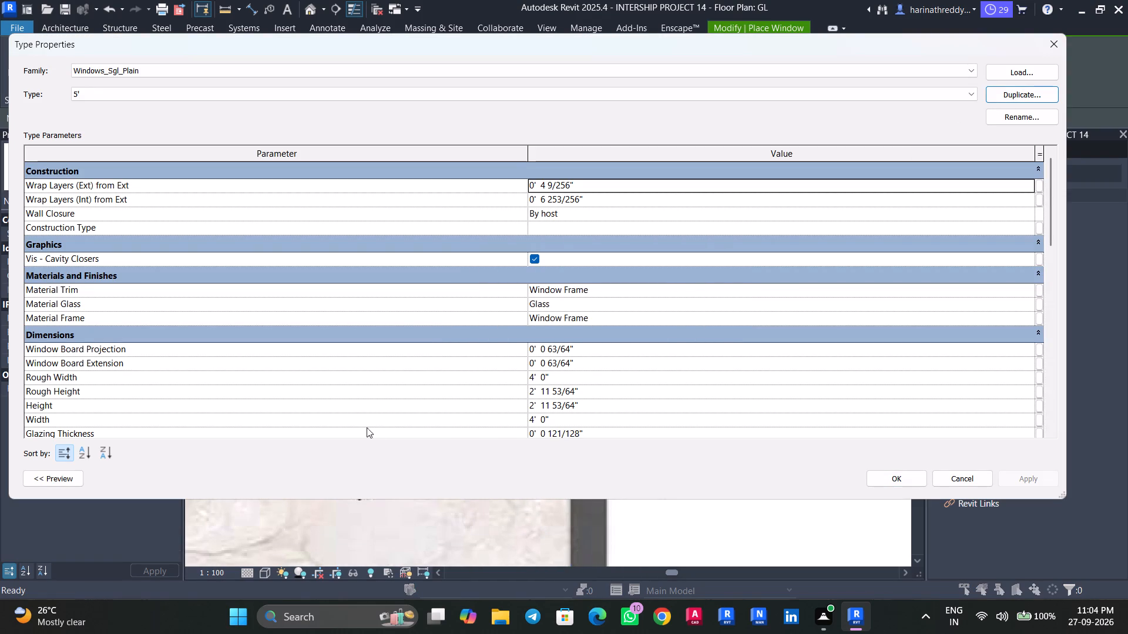
click(555, 422)
drag(555, 422, 492, 420)
text(5')
key(Return)
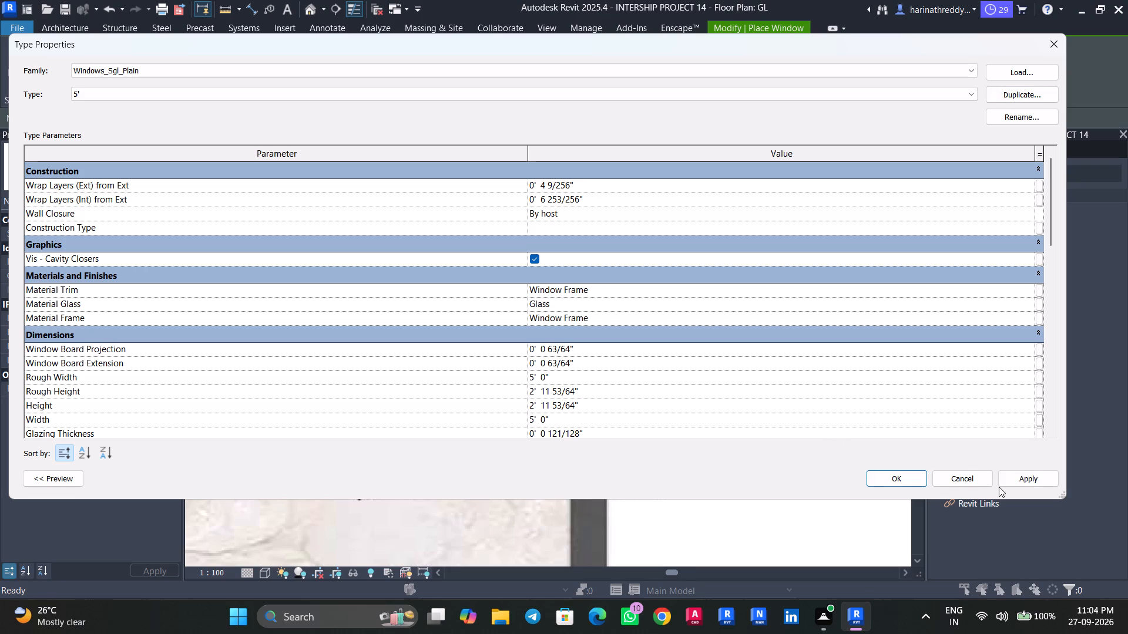
click(1008, 487)
click(912, 482)
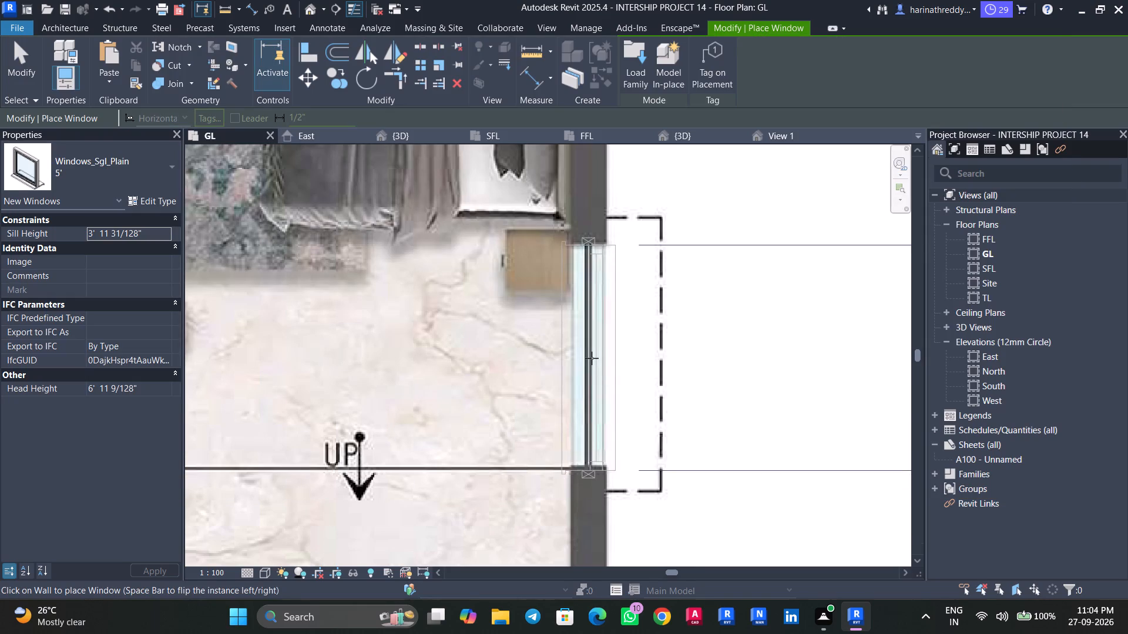
Place the 5' Windows_Sgl_Plain window in BEDROOM-02's outer-wall opening above the HOBBY SPACE.
click(592, 355)
scroll(592, 355, down, 10)
middle_drag(595, 363, 621, 184)
key(Escape)
key(Escape)
key(Escape)
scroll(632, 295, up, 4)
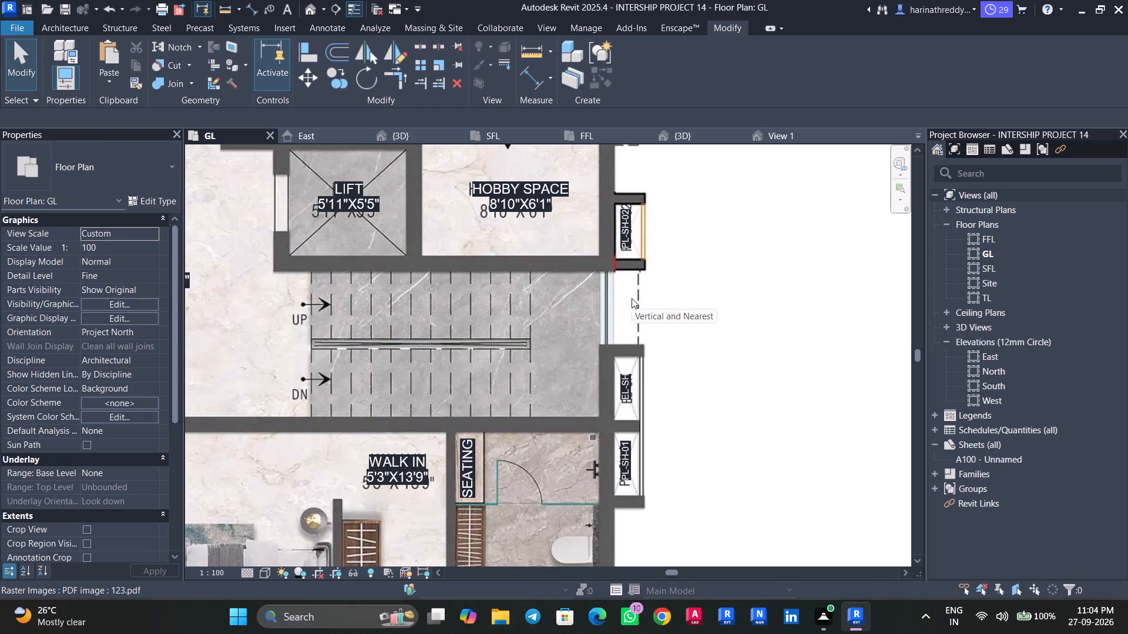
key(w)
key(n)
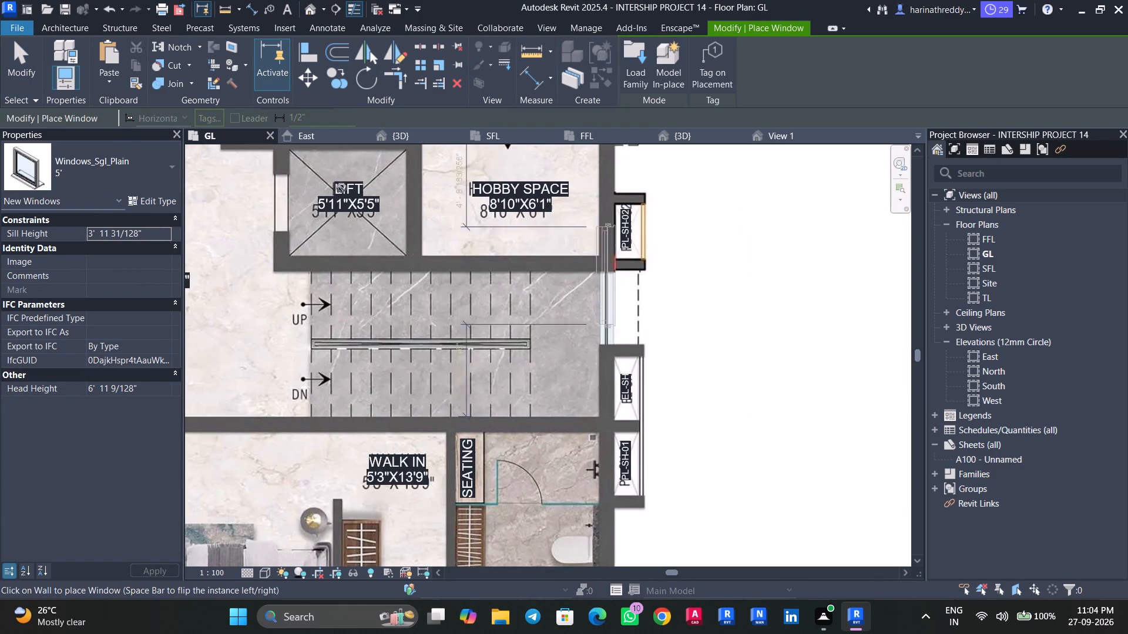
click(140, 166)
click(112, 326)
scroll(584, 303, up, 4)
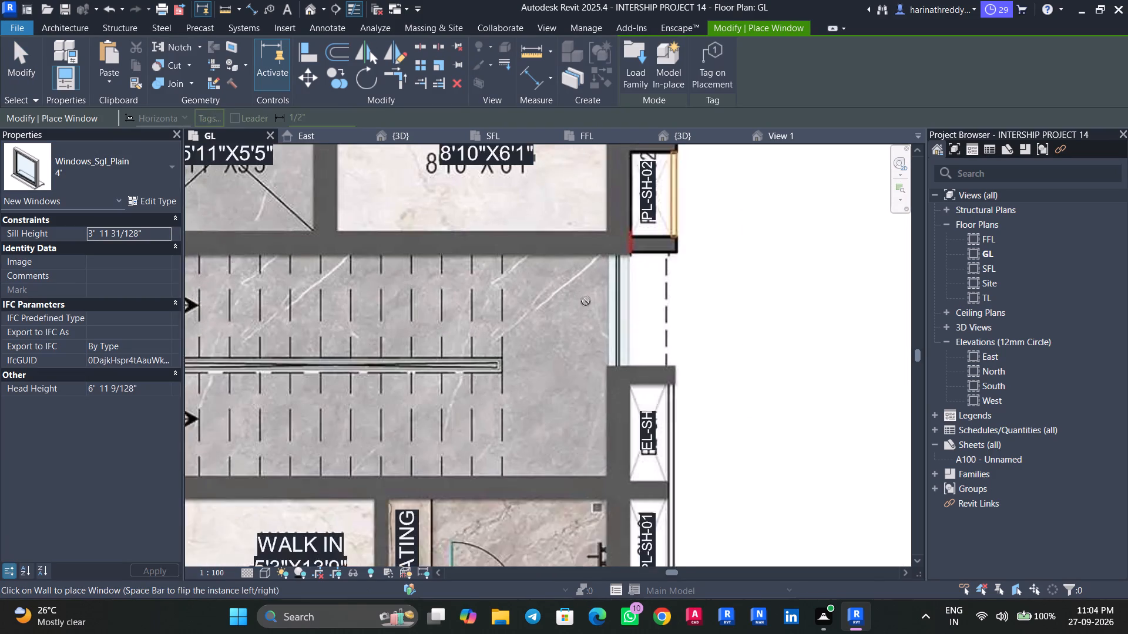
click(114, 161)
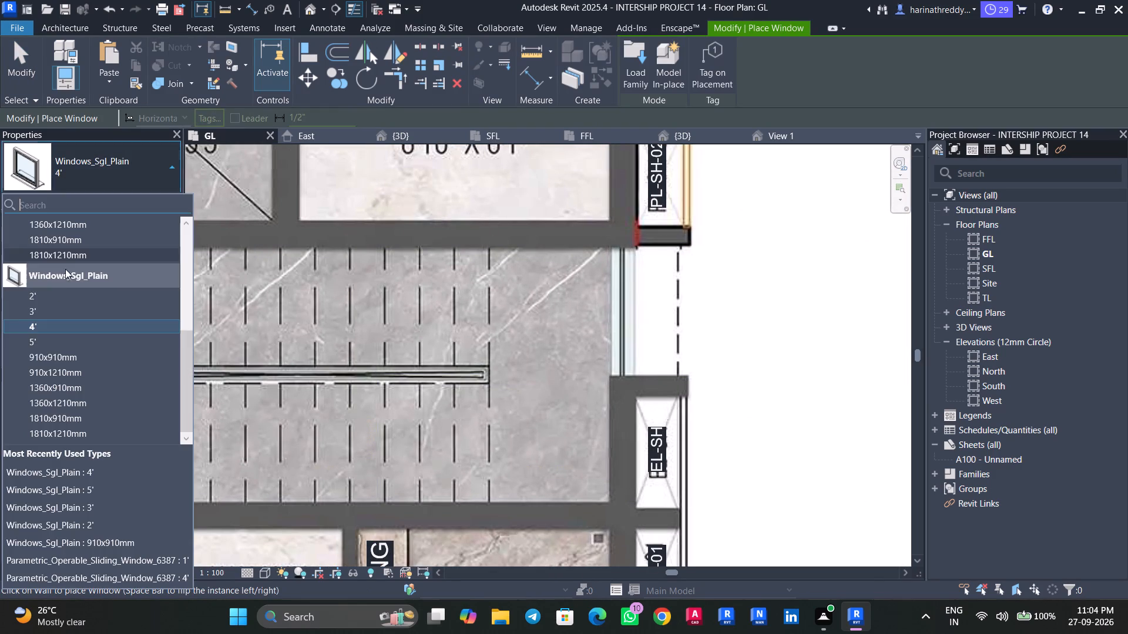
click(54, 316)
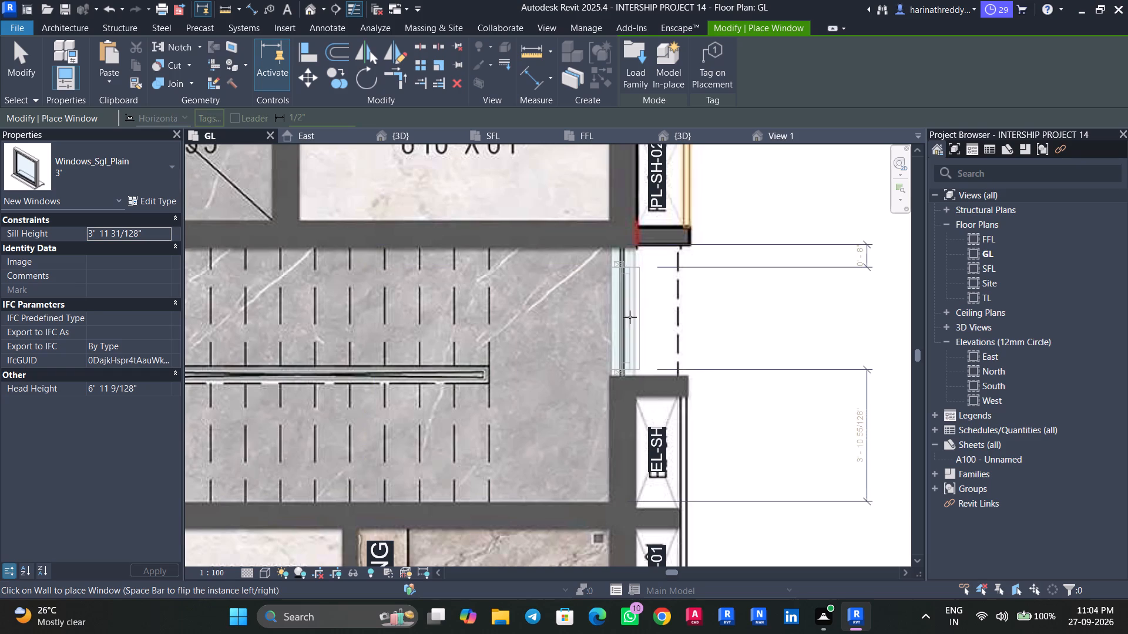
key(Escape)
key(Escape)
Measure the width of the outer-wall window opening at the staircase landing using the Scale tool.
click(707, 299)
click(440, 65)
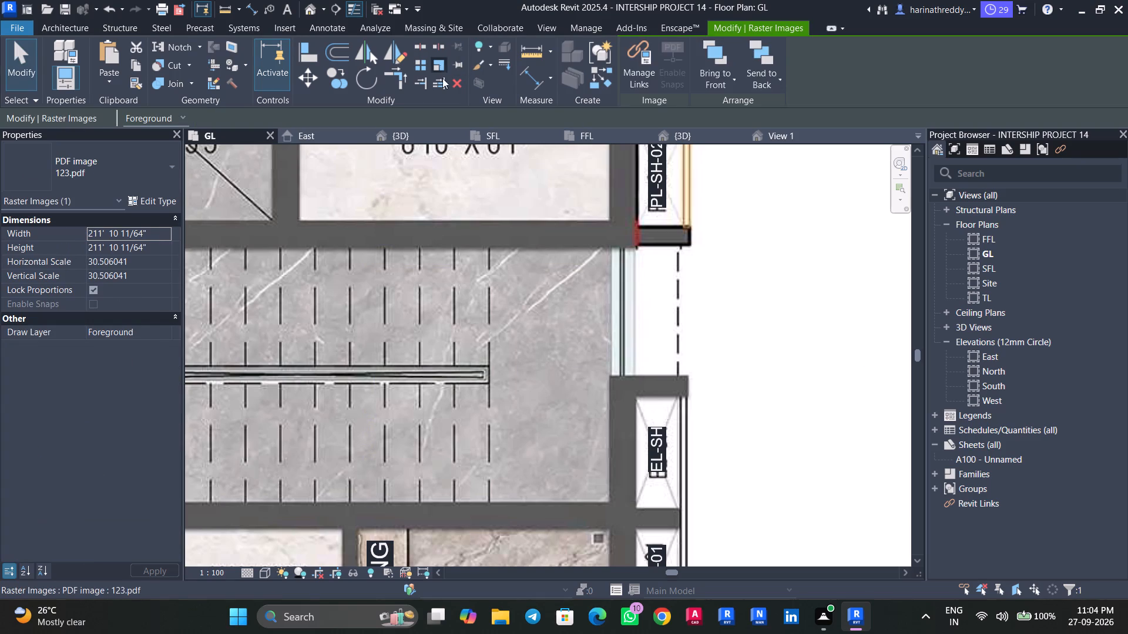
scroll(602, 365, up, 3)
scroll(604, 366, down, 1)
scroll(604, 364, up, 1)
click(615, 379)
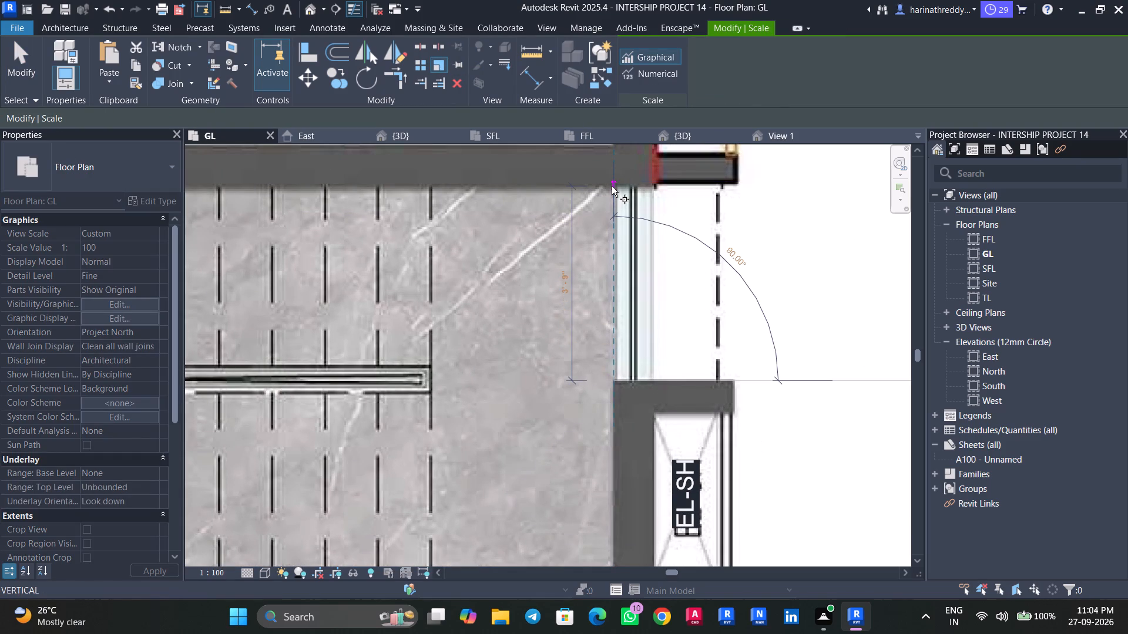
scroll(612, 186, up, 3)
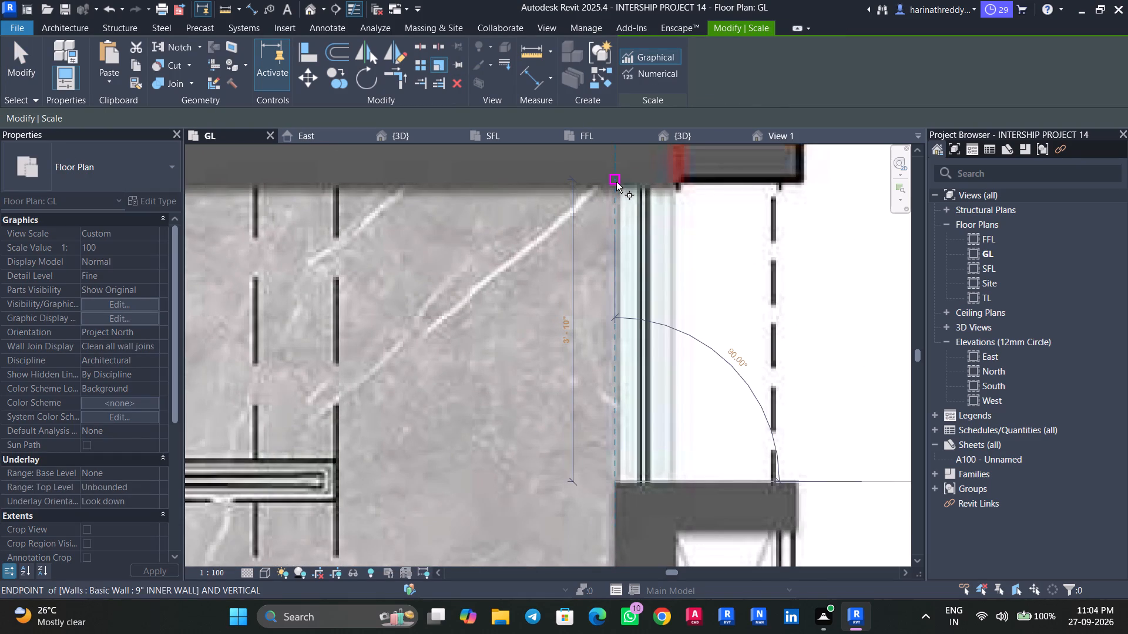
key(Escape)
key(Escape)
key(Escape)
click(645, 320)
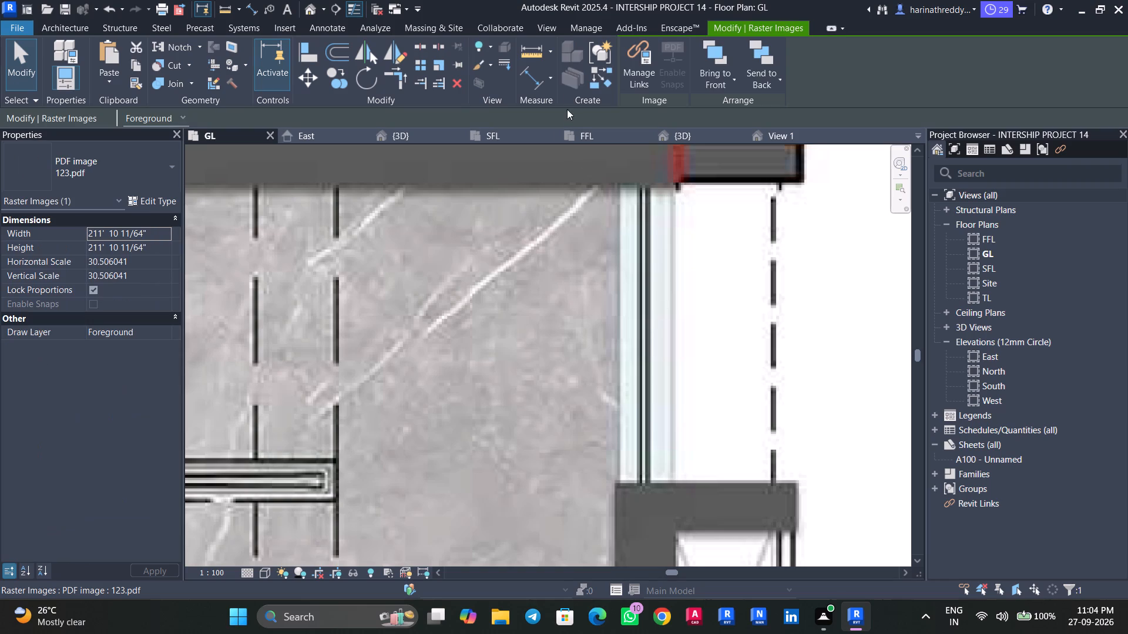
click(438, 70)
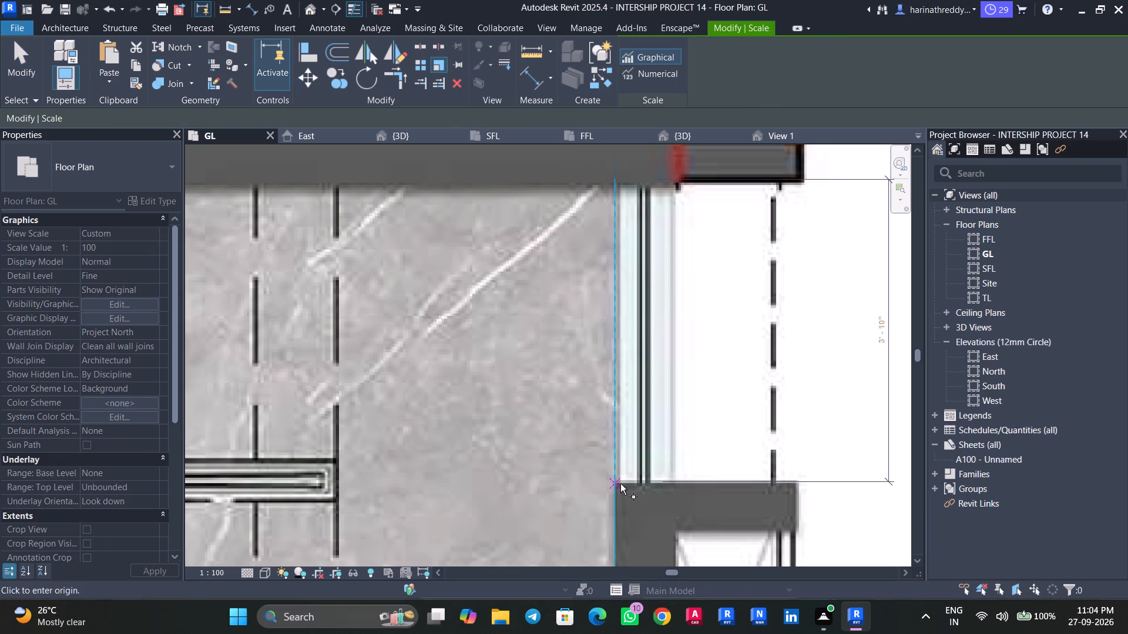
click(620, 484)
scroll(615, 184, up, 3)
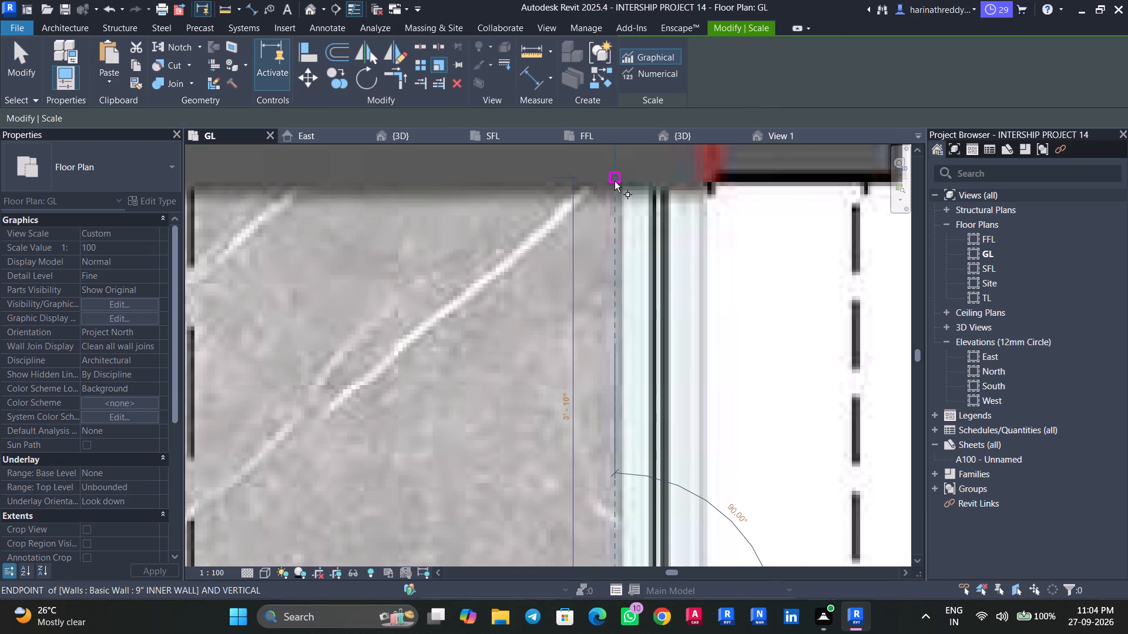
scroll(615, 181, down, 3)
key(Escape)
key(Escape)
key(Escape)
Duplicate the 3' Windows_Sgl_Plain window type as 3'10" and set its width to 3'10".
key(w)
key(n)
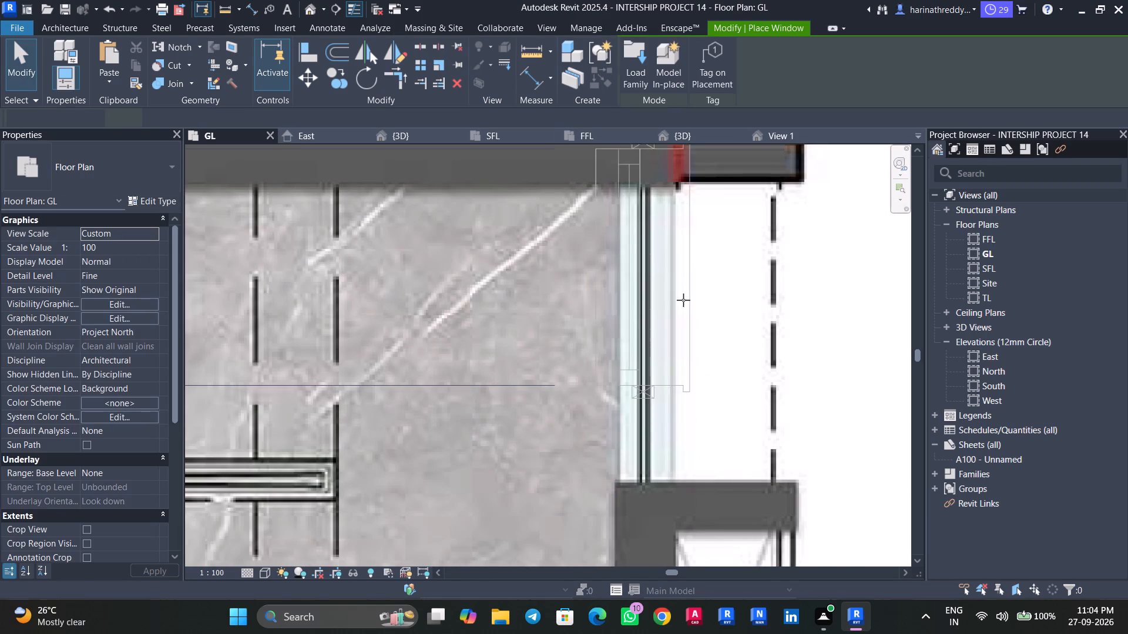
click(161, 201)
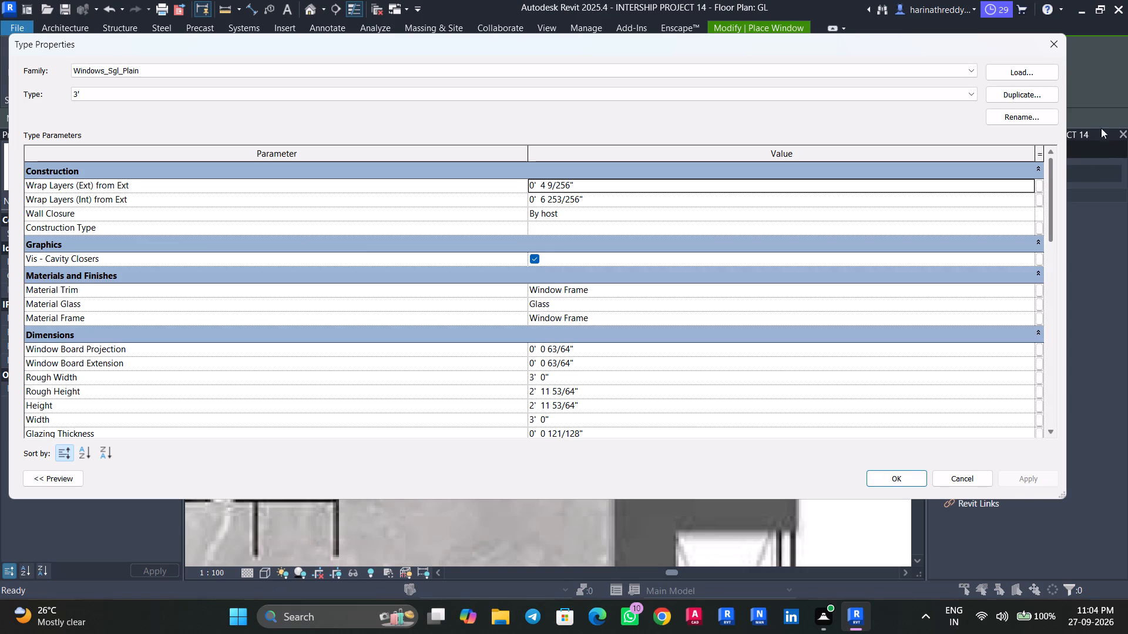
click(1042, 96)
text(3'10")
key(Return)
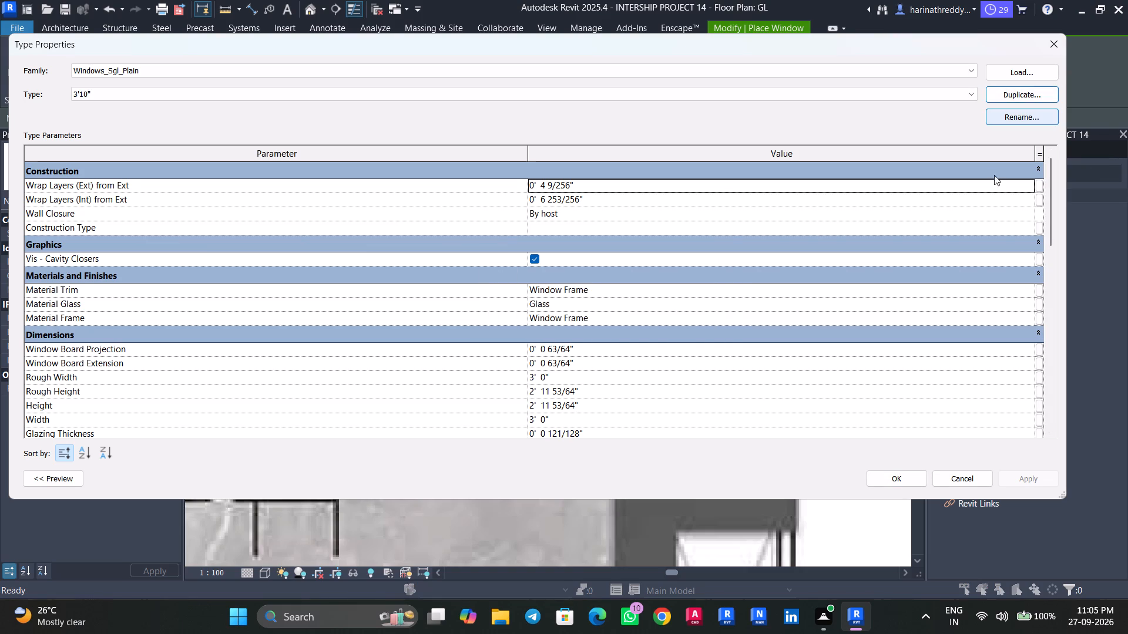
scroll(898, 218, down, 2)
click(724, 349)
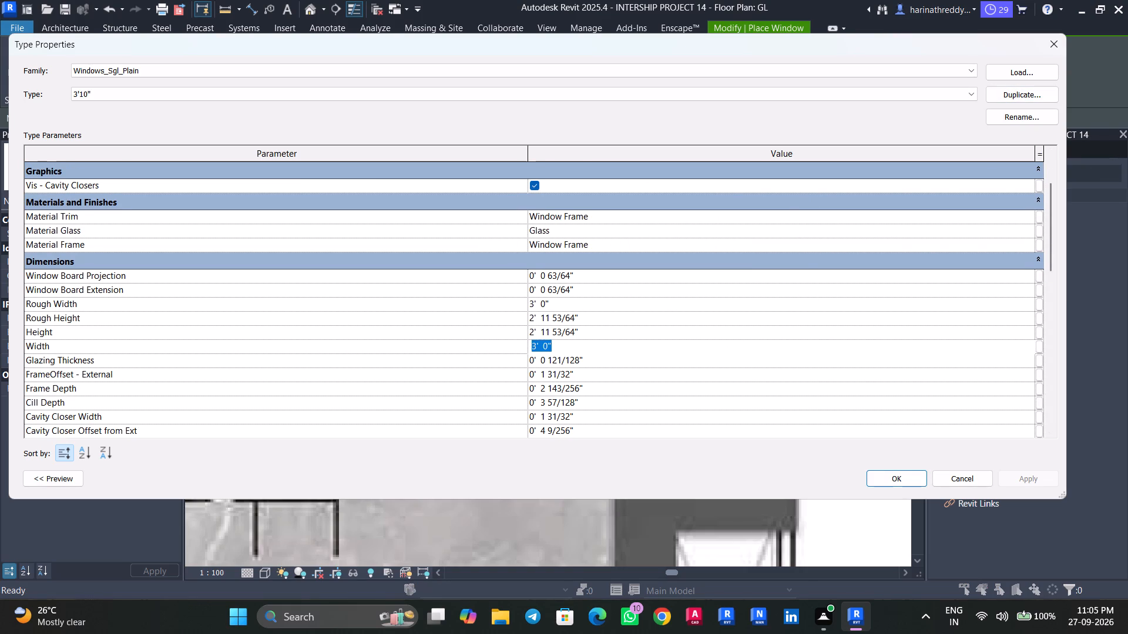
text(3'10")
key(Return)
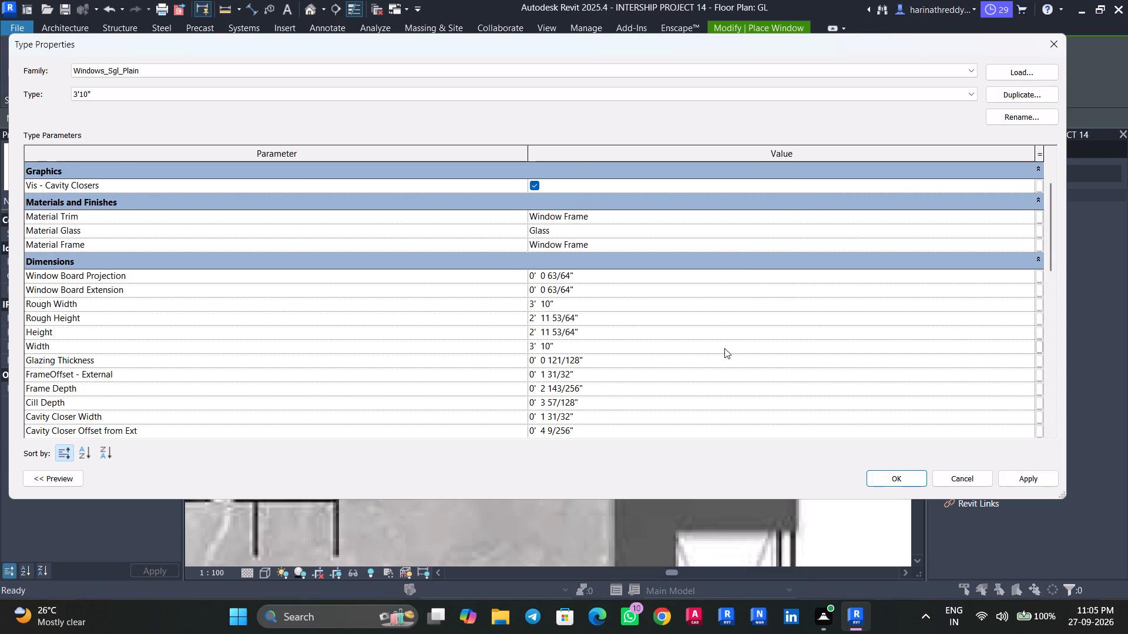
click(1041, 475)
click(867, 475)
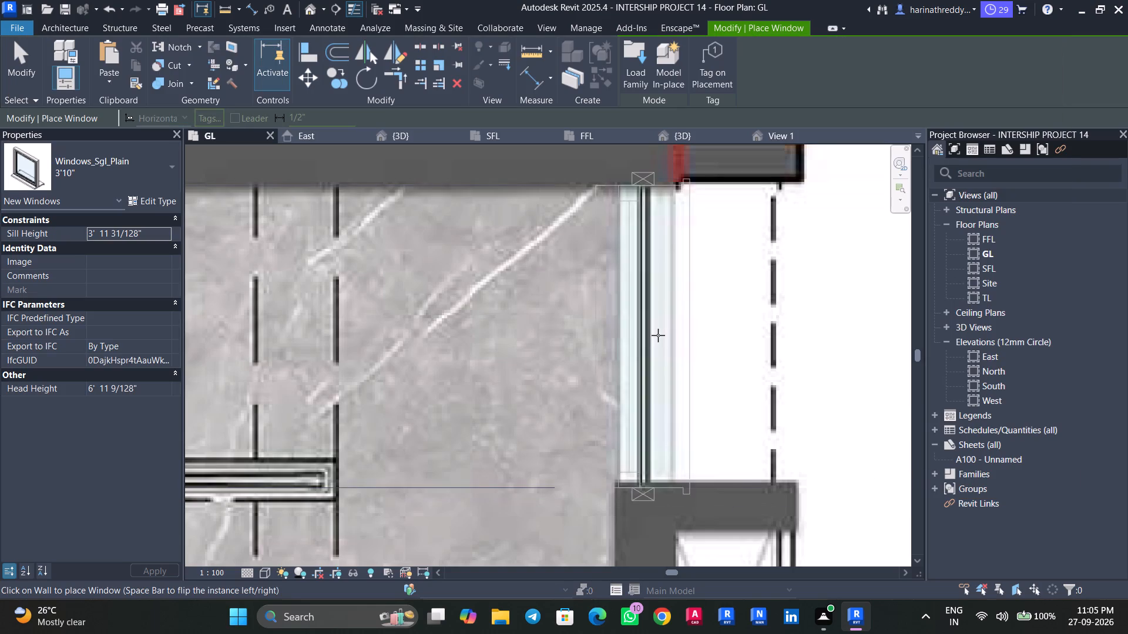
Place the 3'10" Windows_Sgl_Plain window in the outer-wall opening at the staircase landing.
scroll(652, 335, down, 9)
click(652, 335)
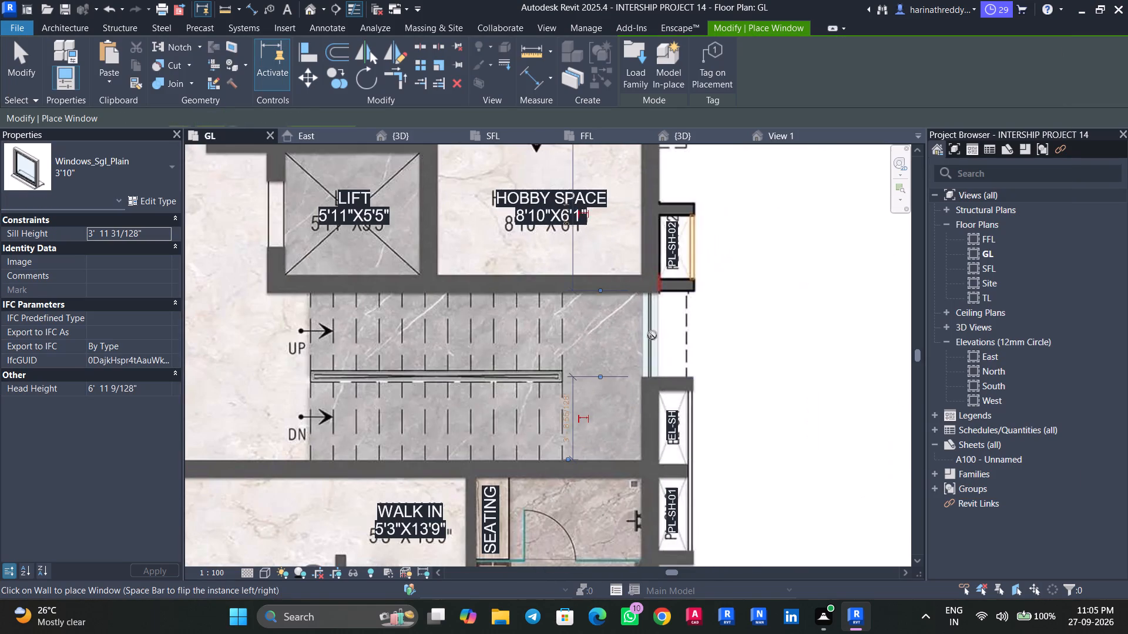
scroll(652, 335, down, 7)
key(Escape)
key(Escape)
Measure the width of the window opening in the MASTER TOILET's outer wall using the Scale tool.
middle_drag(686, 355, 691, 217)
scroll(652, 345, up, 8)
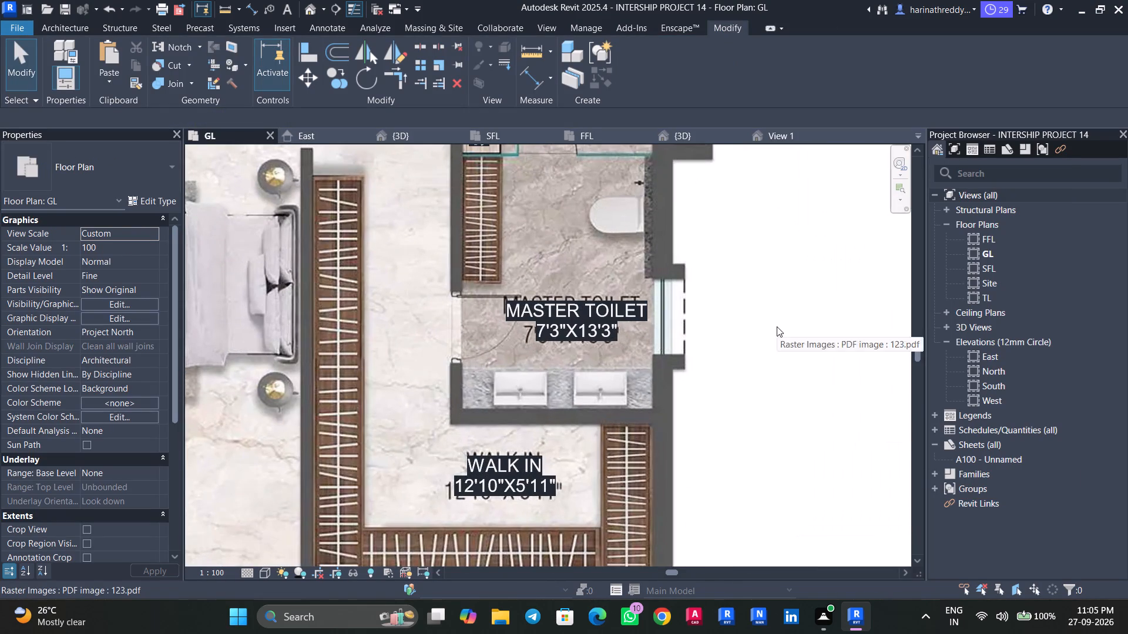
key(w)
key(b)
key(Escape)
key(Escape)
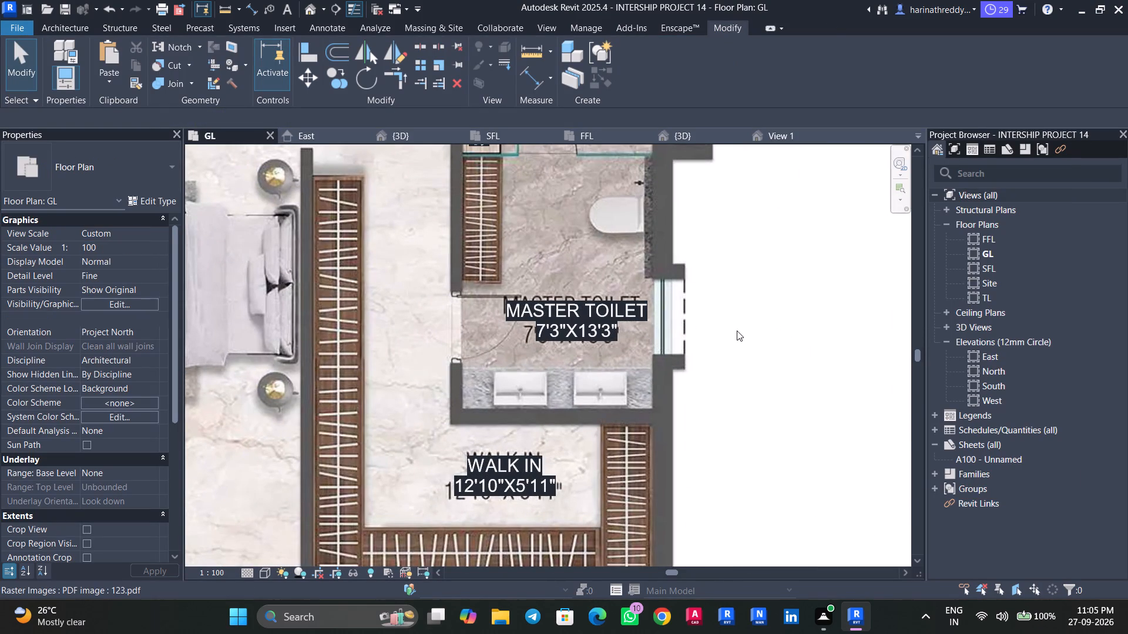
click(737, 329)
click(434, 68)
scroll(622, 327, up, 2)
scroll(625, 327, down, 1)
scroll(625, 327, up, 1)
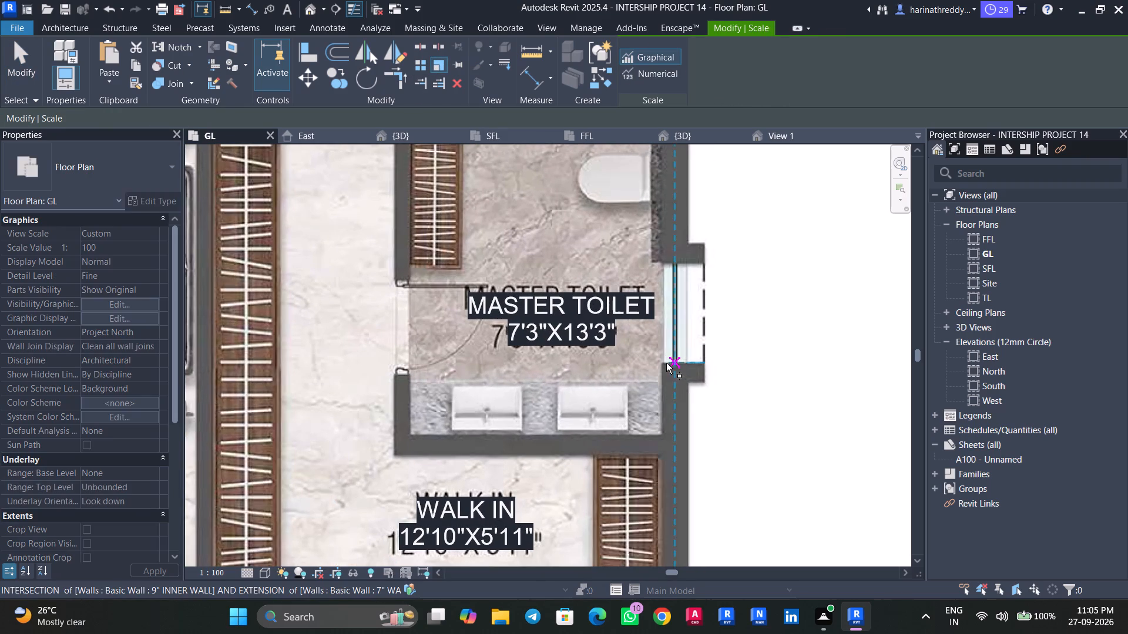
click(663, 362)
scroll(662, 261, up, 3)
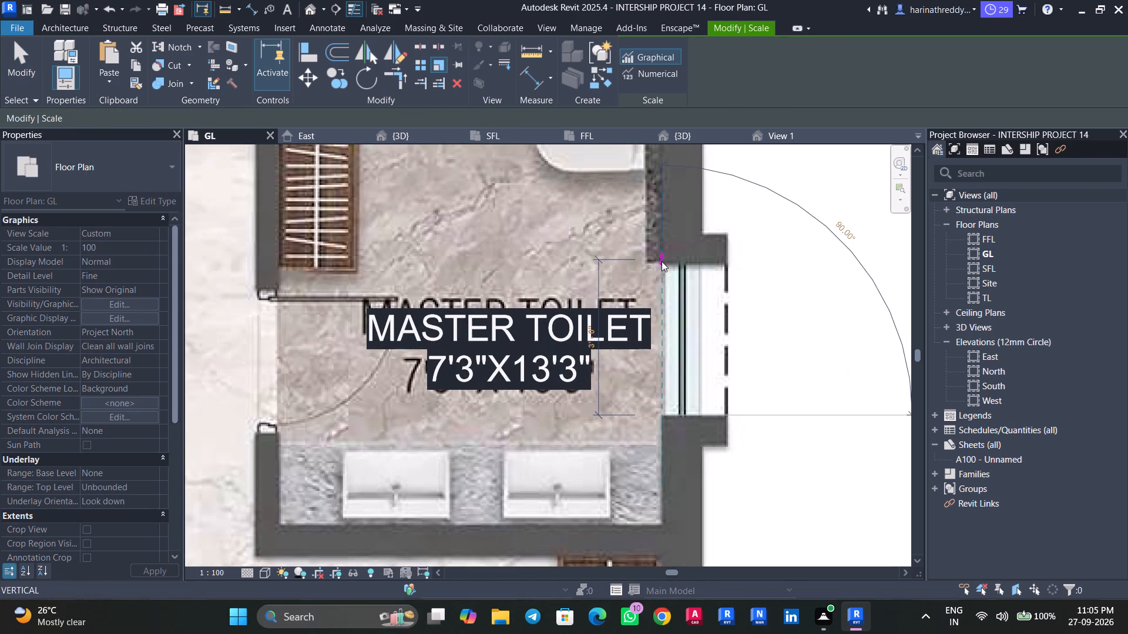
key(Escape)
key(Escape)
Place a 3' Windows_Sgl_Plain window in the MASTER TOILET's outer-wall opening.
key(e)
key(n)
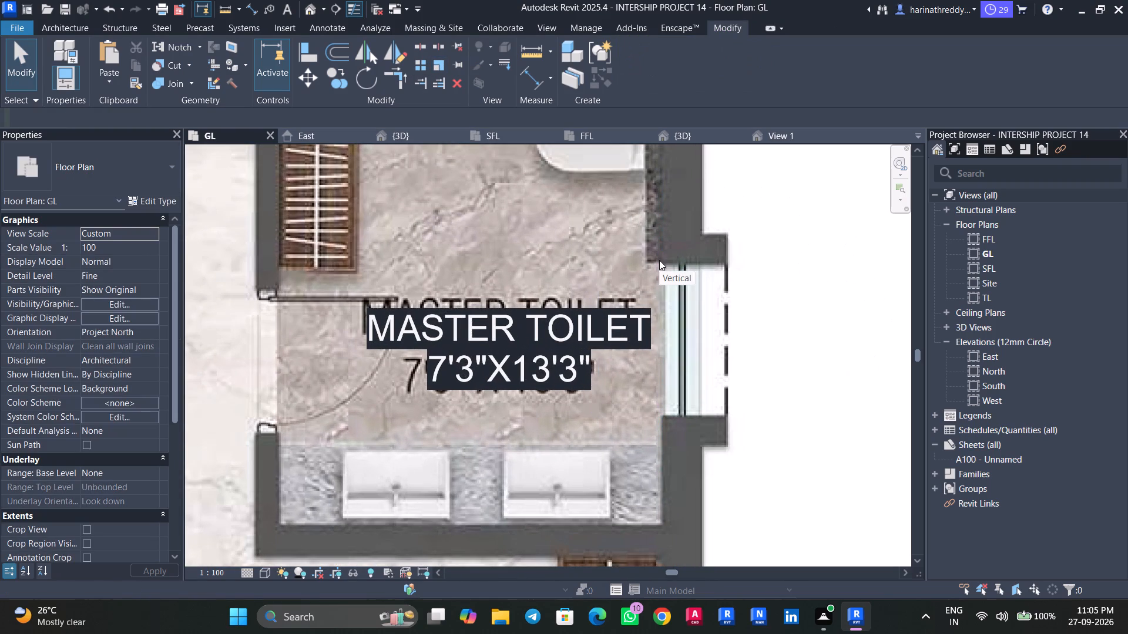
key(Escape)
key(w)
key(n)
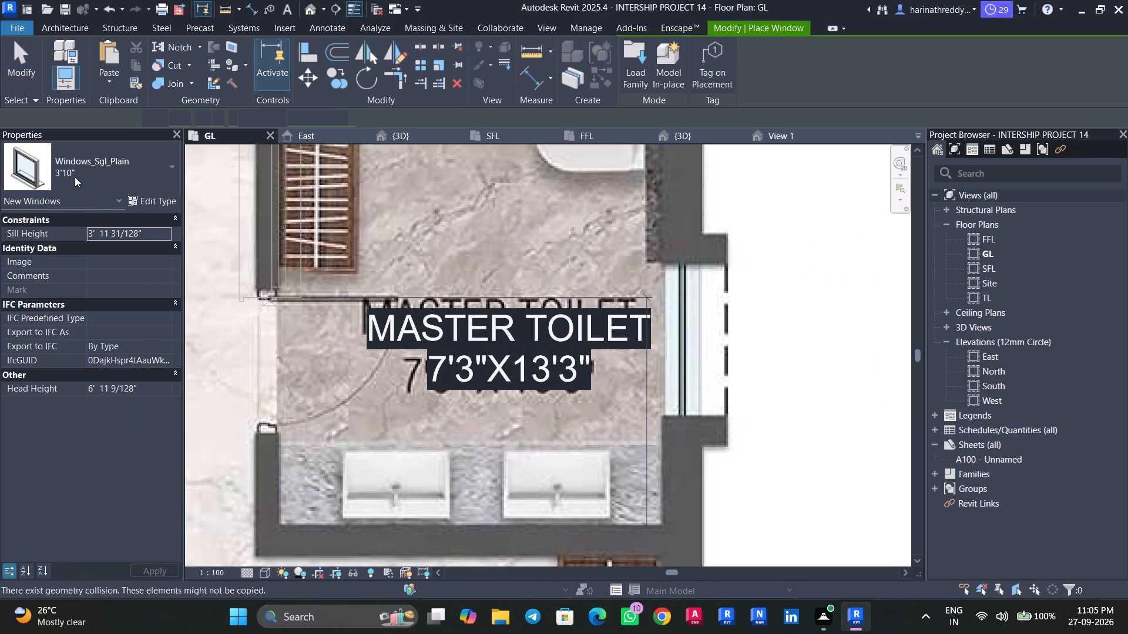
click(75, 177)
click(68, 296)
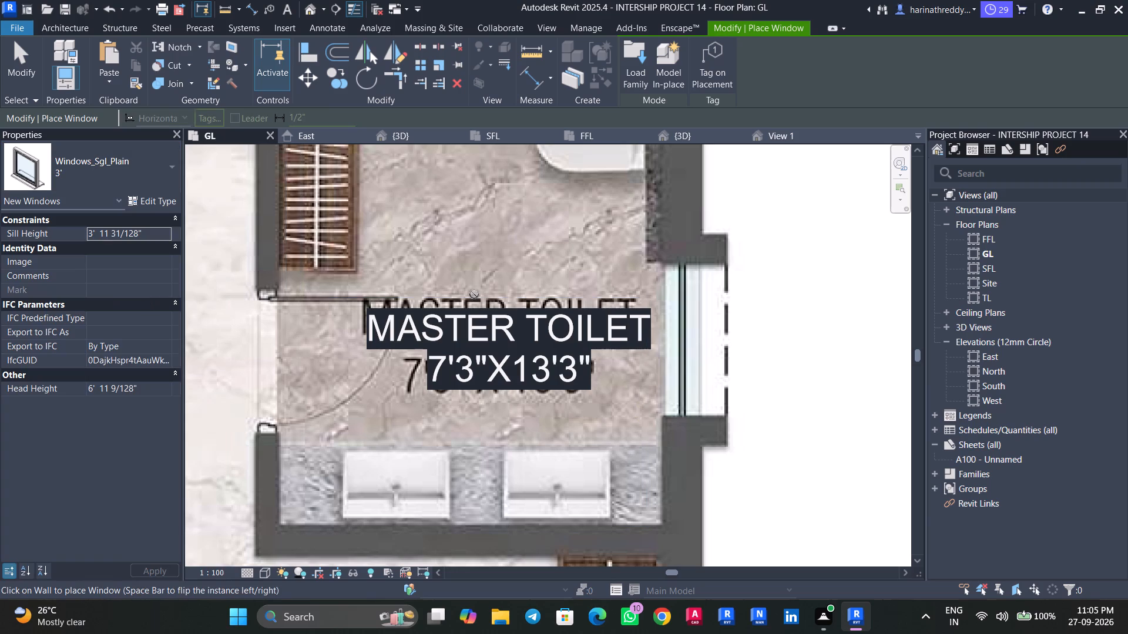
click(695, 338)
scroll(694, 338, up, 1)
scroll(694, 338, down, 2)
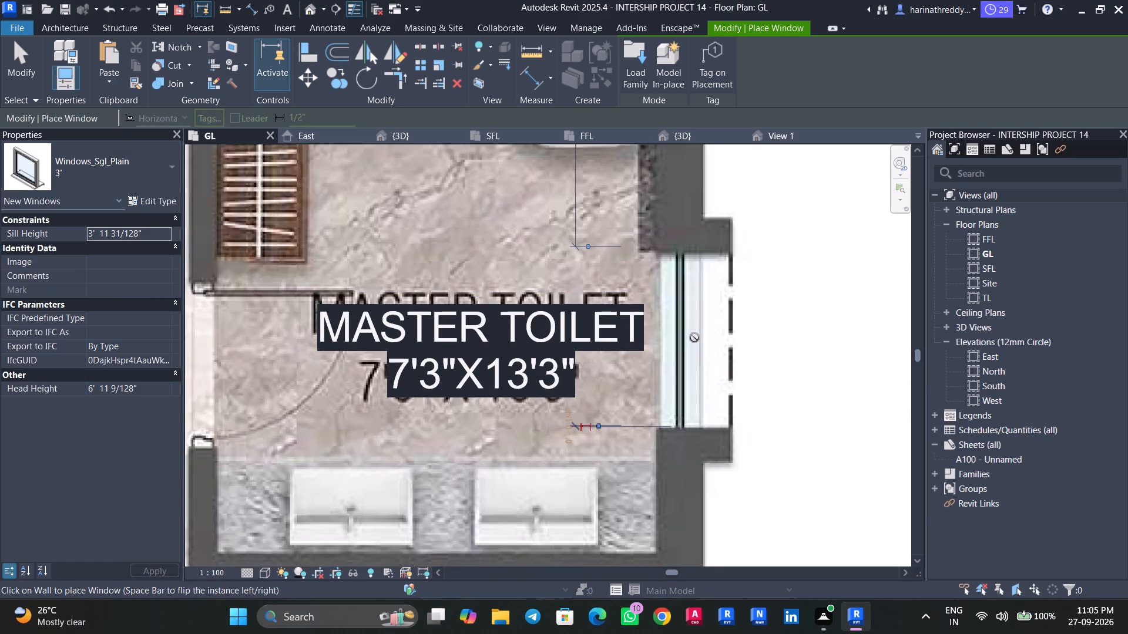
Measure the width of the MASTER BEDROOM's outer-wall window opening in the FIRST FLOOR block using the Scale tool.
scroll(694, 338, down, 3)
middle_drag(715, 304, 724, 280)
scroll(724, 282, down, 6)
scroll(724, 285, up, 1)
scroll(724, 285, down, 5)
middle_drag(724, 285, 724, 302)
scroll(511, 402, up, 9)
click(100, 174)
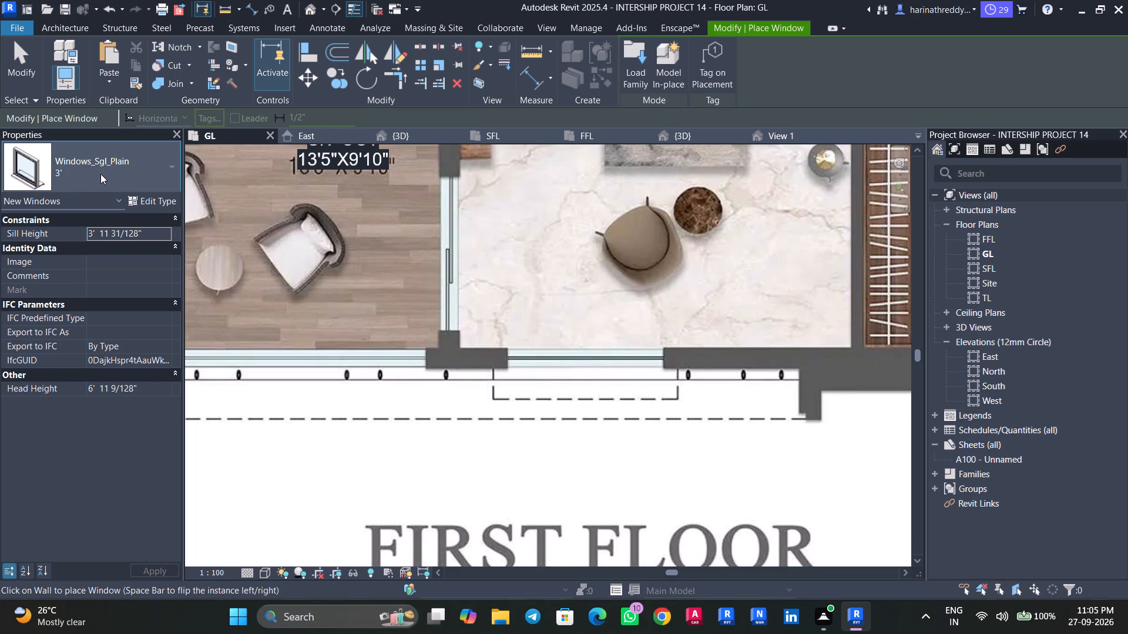
click(80, 342)
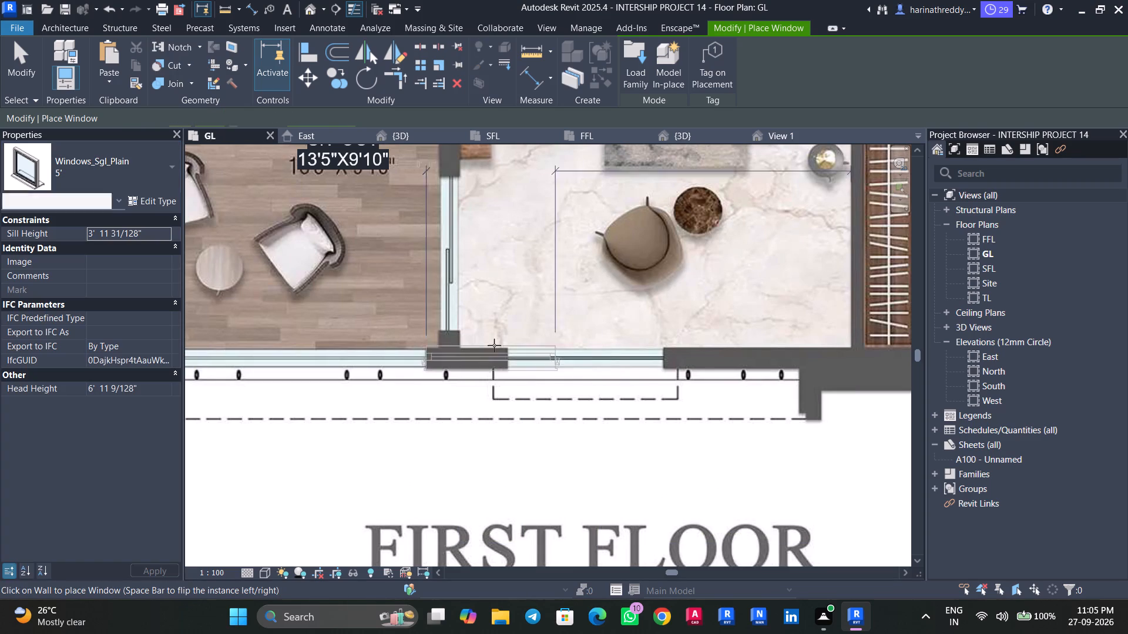
key(Escape)
key(Escape)
click(555, 335)
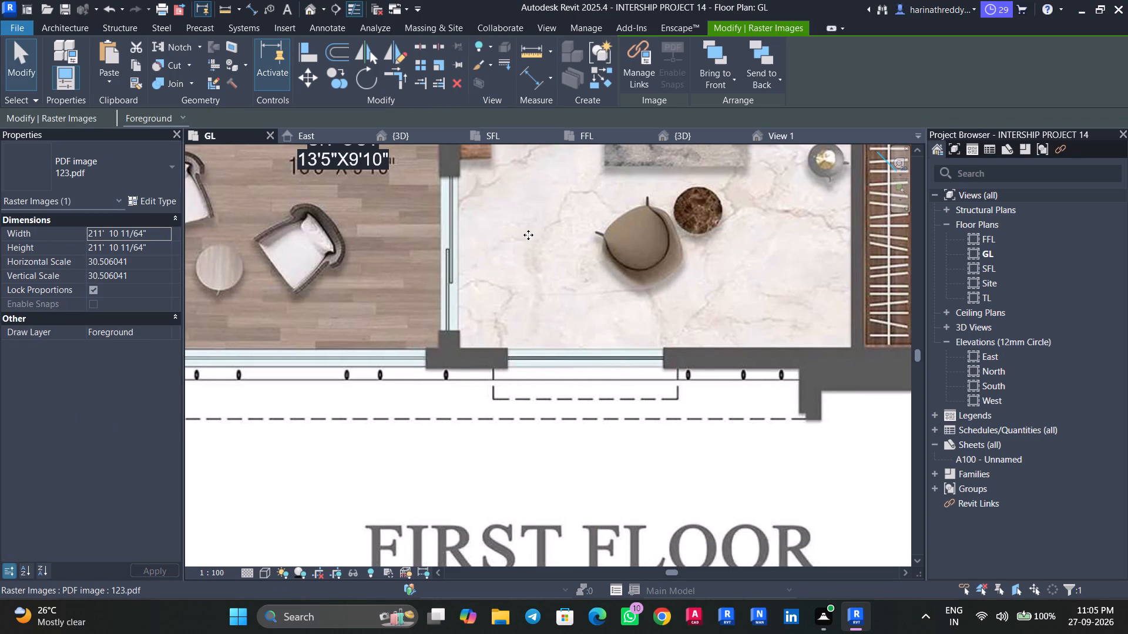
click(439, 66)
scroll(522, 375, up, 4)
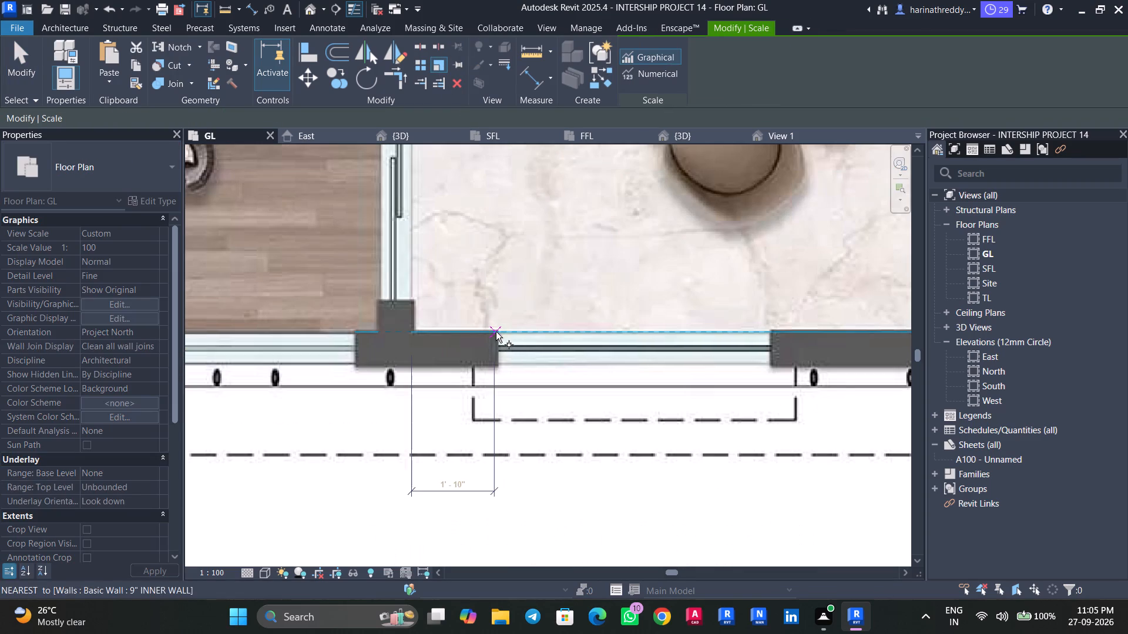
click(495, 329)
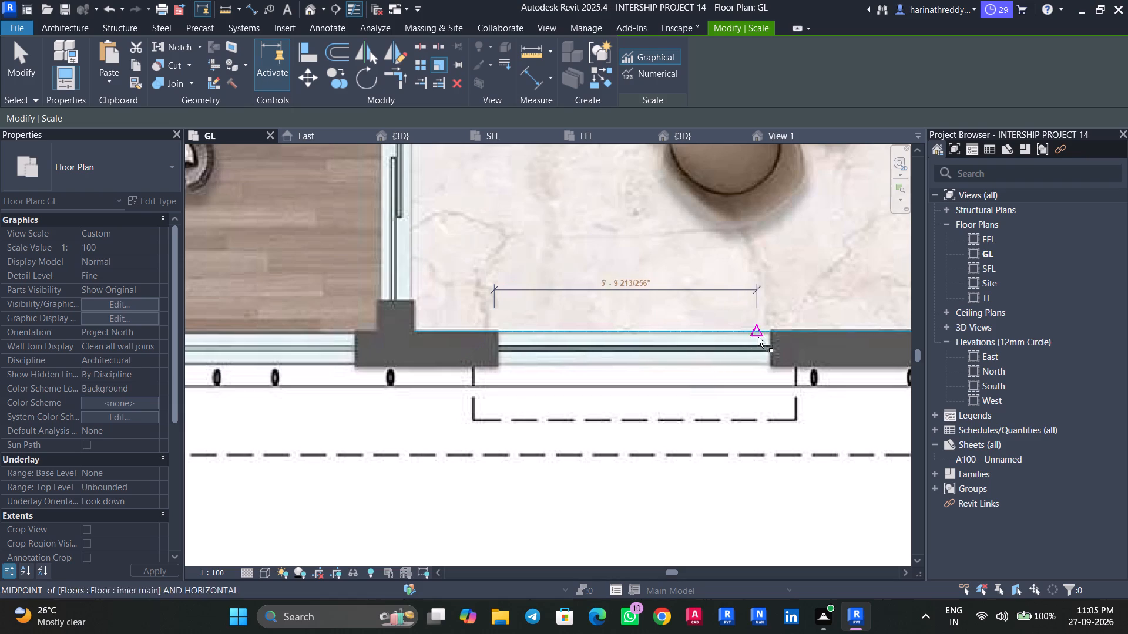
key(Escape)
key(Escape)
Duplicate the 5' Windows_Sgl_Plain window type as 6' and set its width to 6'.
key(w)
key(n)
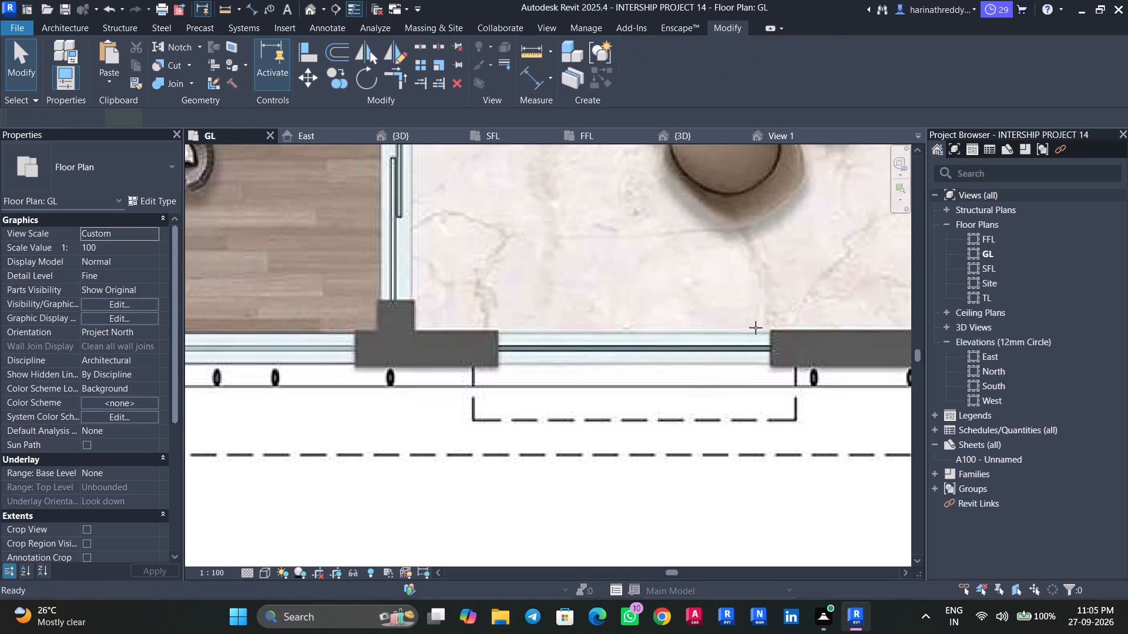
click(160, 204)
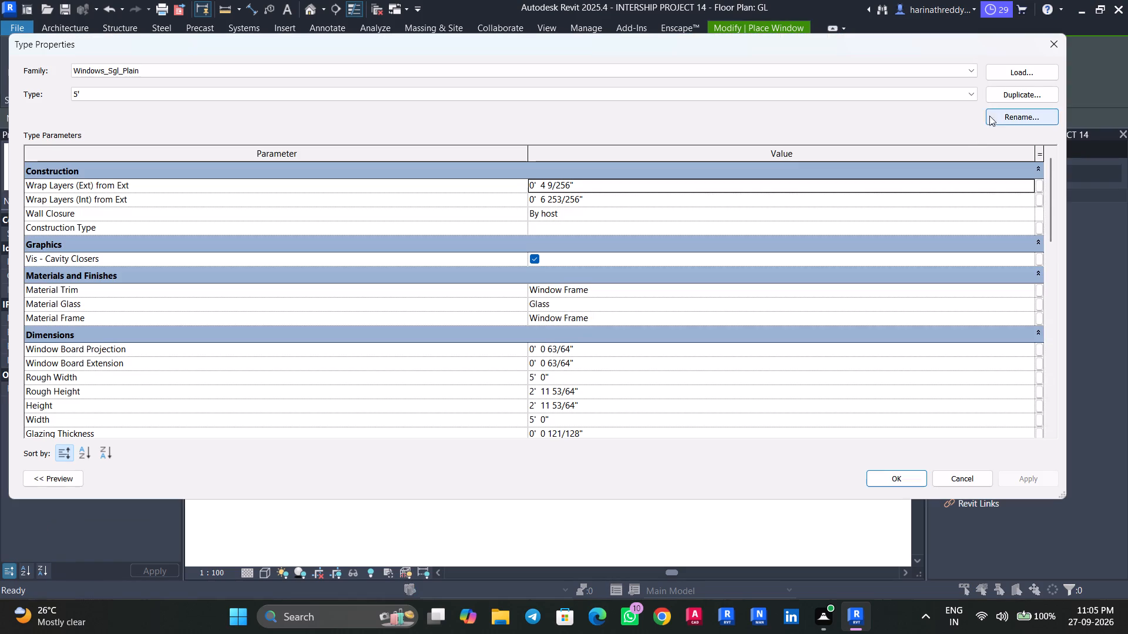
click(1005, 102)
text(6')
key(Return)
click(571, 417)
key(6)
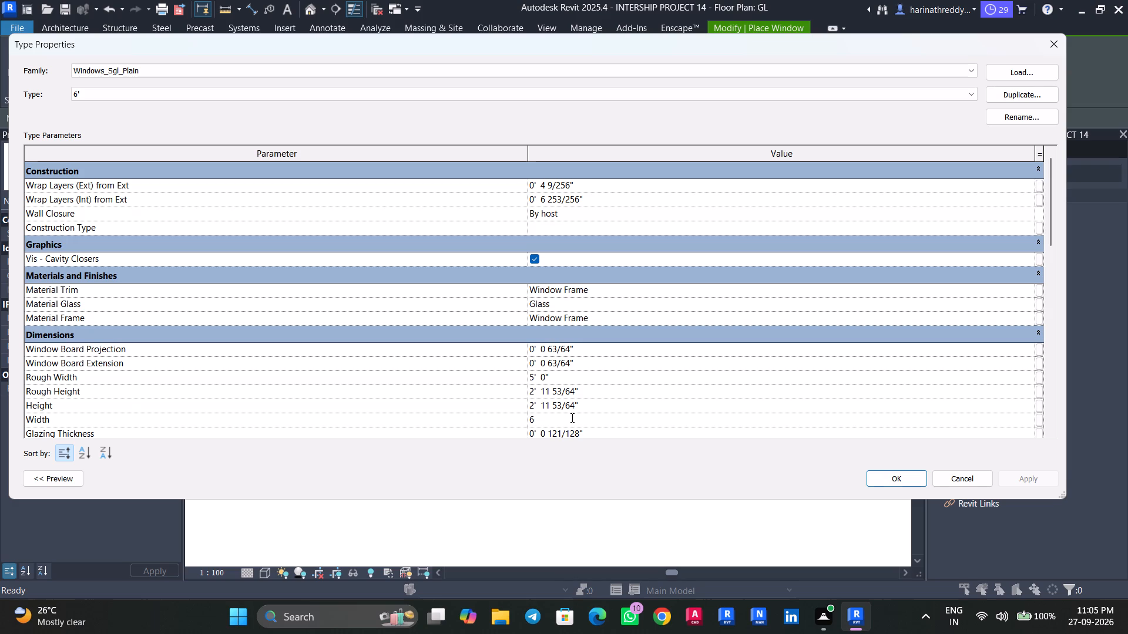
key(apostrophe)
key(Return)
click(1038, 484)
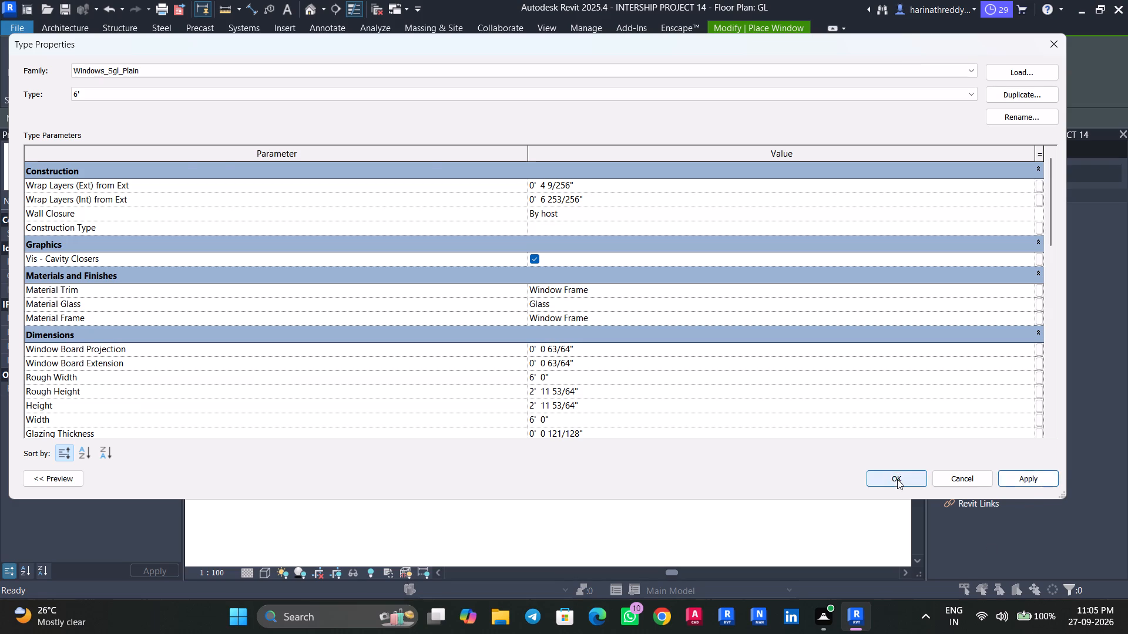
click(896, 479)
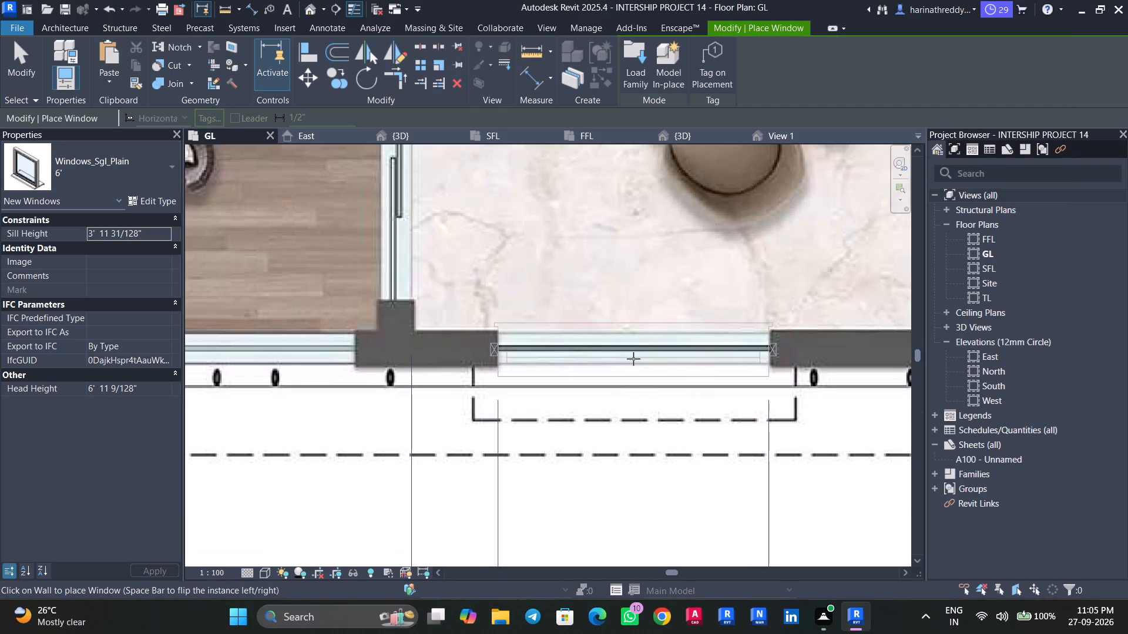
Place the 6' Windows_Sgl_Plain window in the MASTER BEDROOM's outer-wall opening.
click(633, 359)
scroll(633, 359, down, 10)
scroll(633, 359, up, 1)
middle_drag(623, 335, 658, 478)
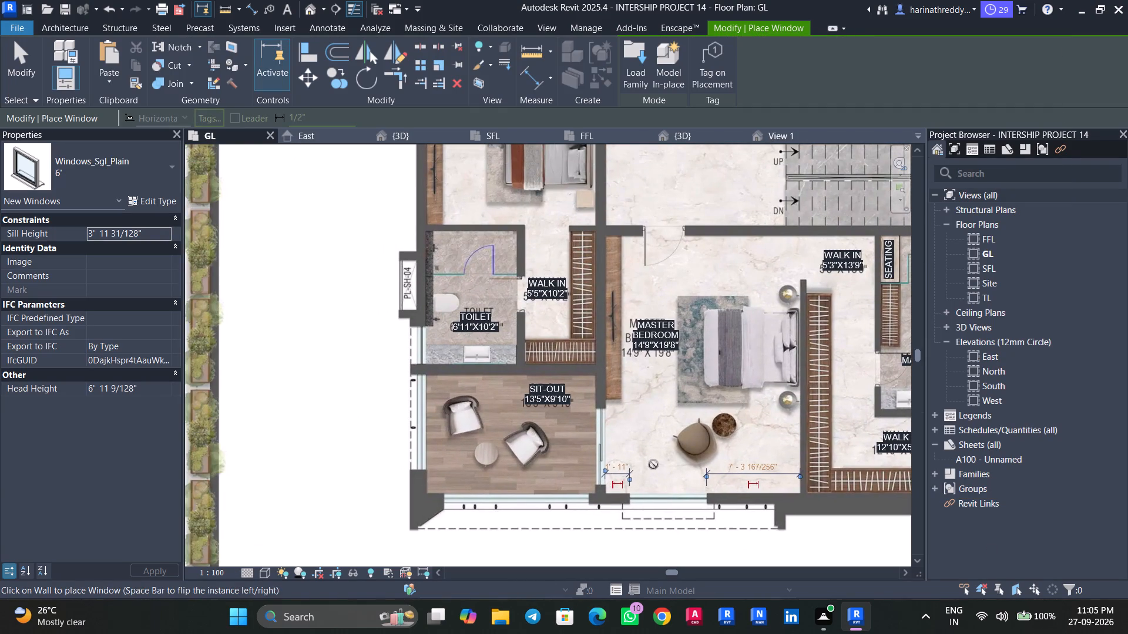
key(Escape)
key(Escape)
key(Escape)
Measure the width of the window opening in the outer wall of the 6'11"X10'2" TOILET using the Scale tool.
scroll(426, 360, up, 7)
middle_drag(424, 347, 446, 410)
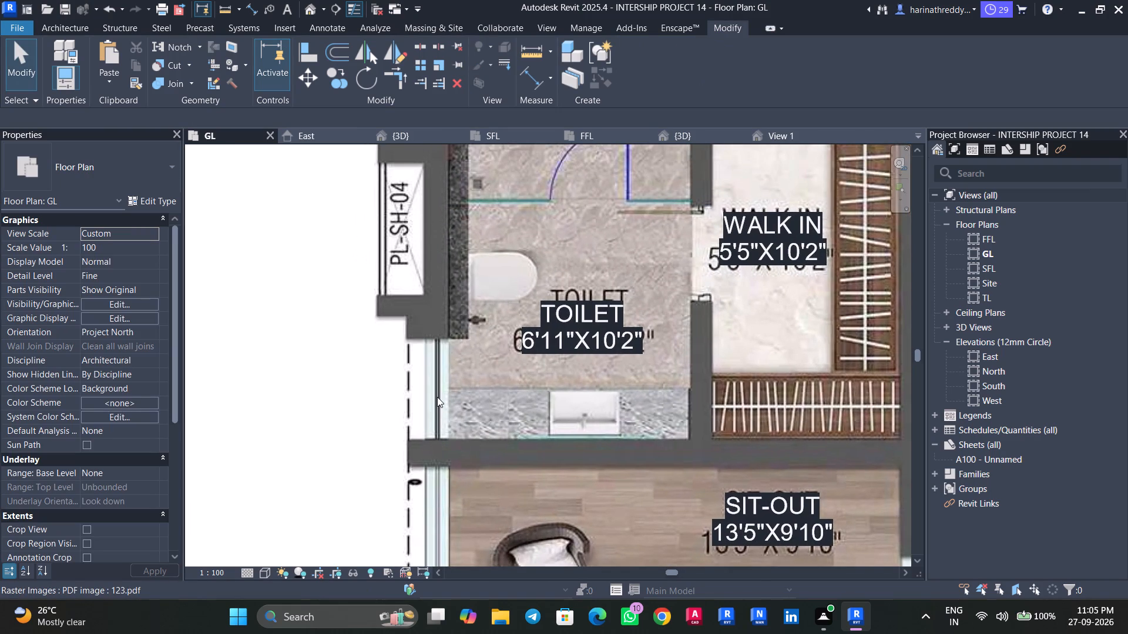
click(278, 350)
click(437, 69)
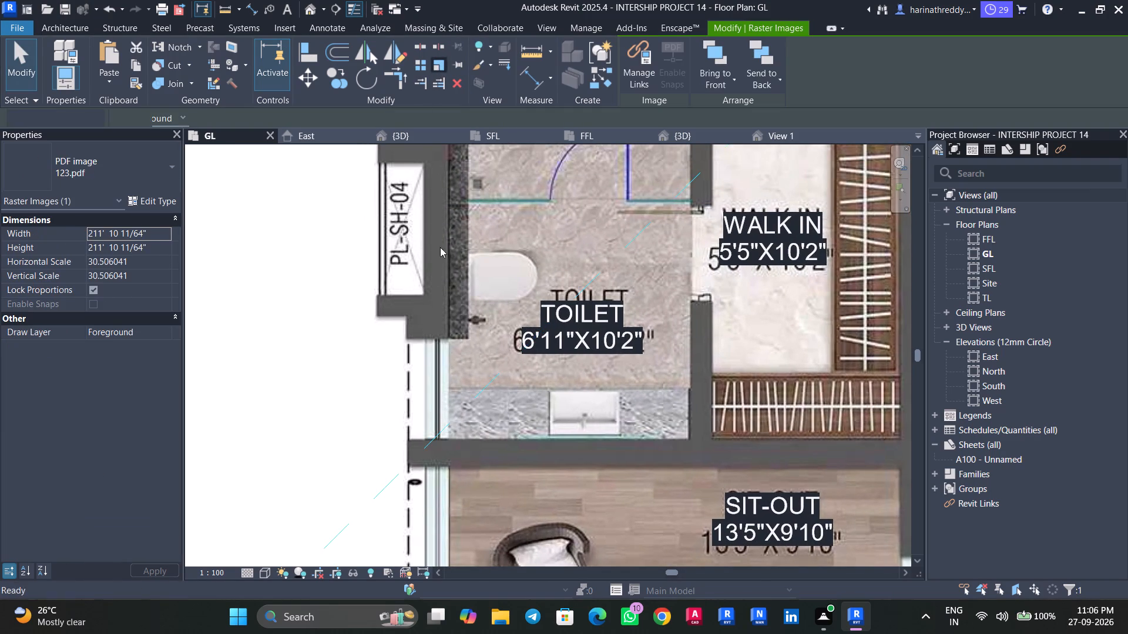
scroll(439, 431, up, 4)
click(454, 443)
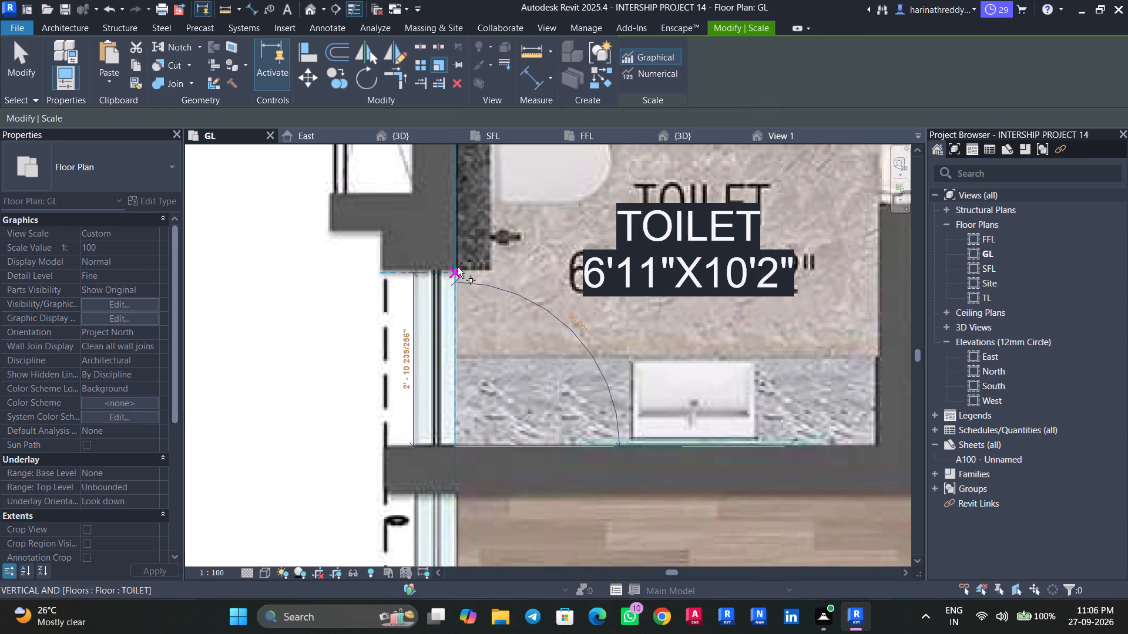
scroll(457, 267, up, 3)
key(Escape)
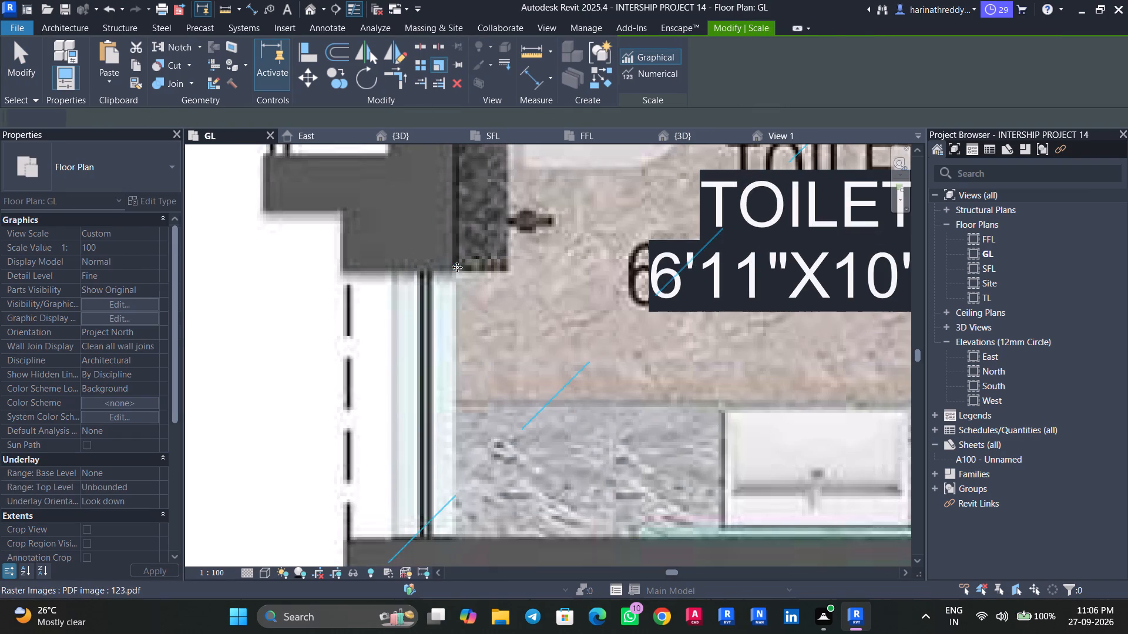
key(Escape)
Place a 3' Windows_Sgl_Plain window in the outer-wall opening of the 6'11"X10'2" TOILET.
key(w)
key(n)
click(93, 173)
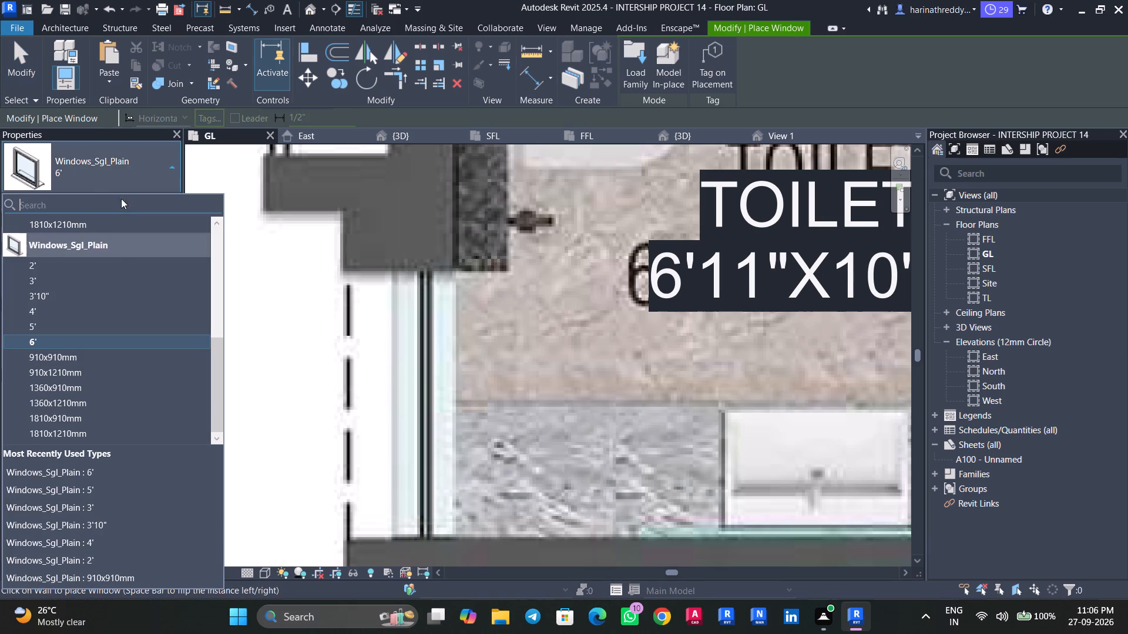
click(91, 276)
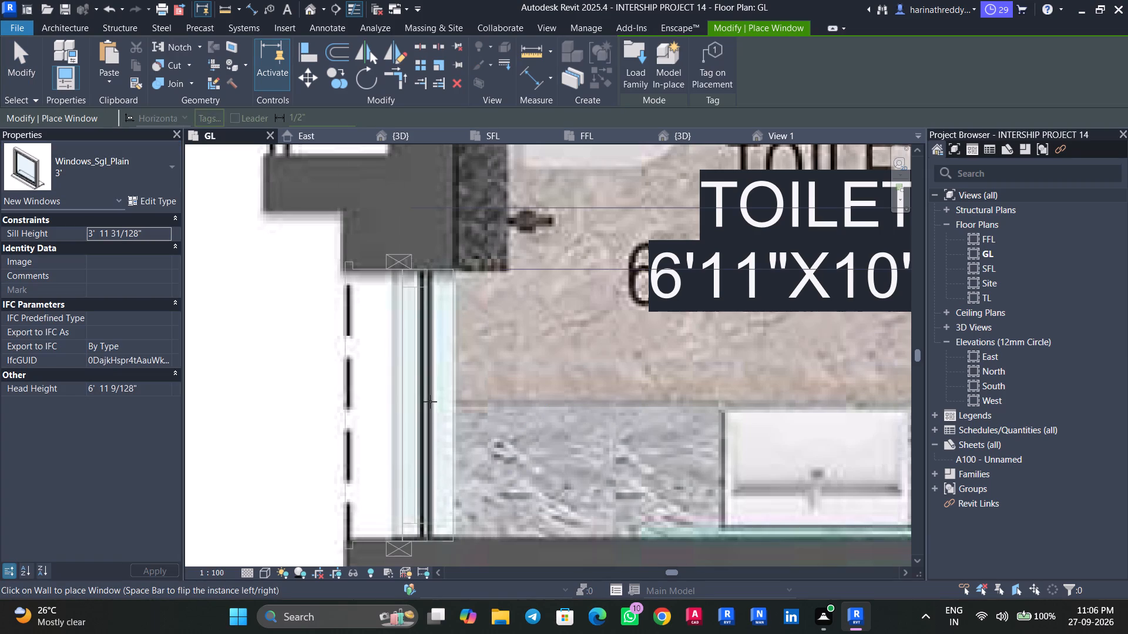
click(366, 400)
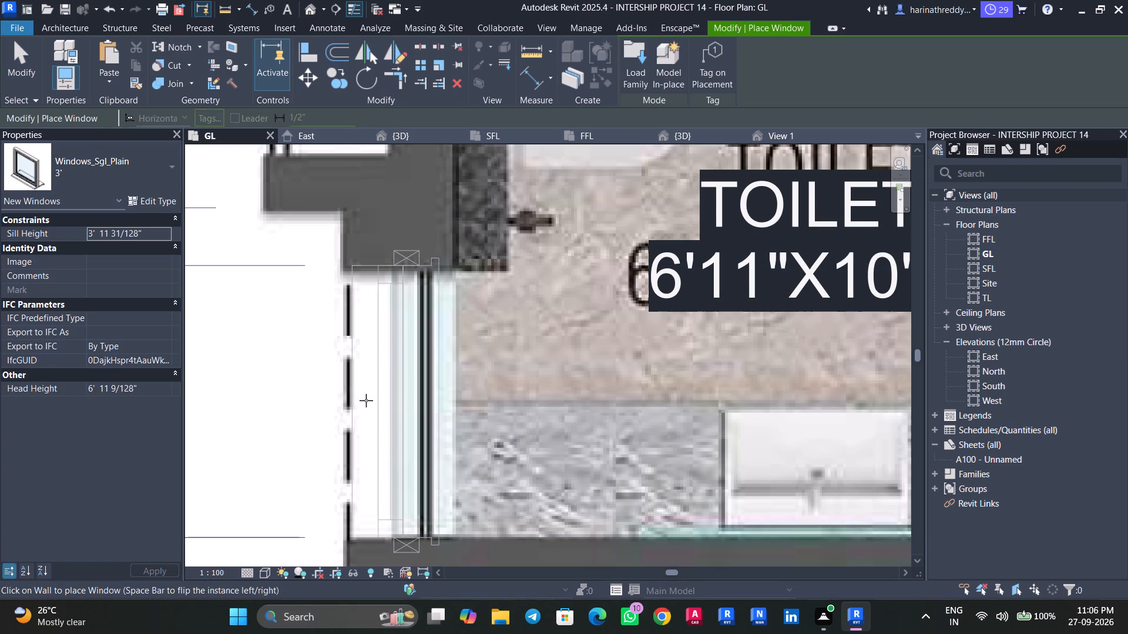
scroll(366, 400, down, 10)
key(Escape)
key(Escape)
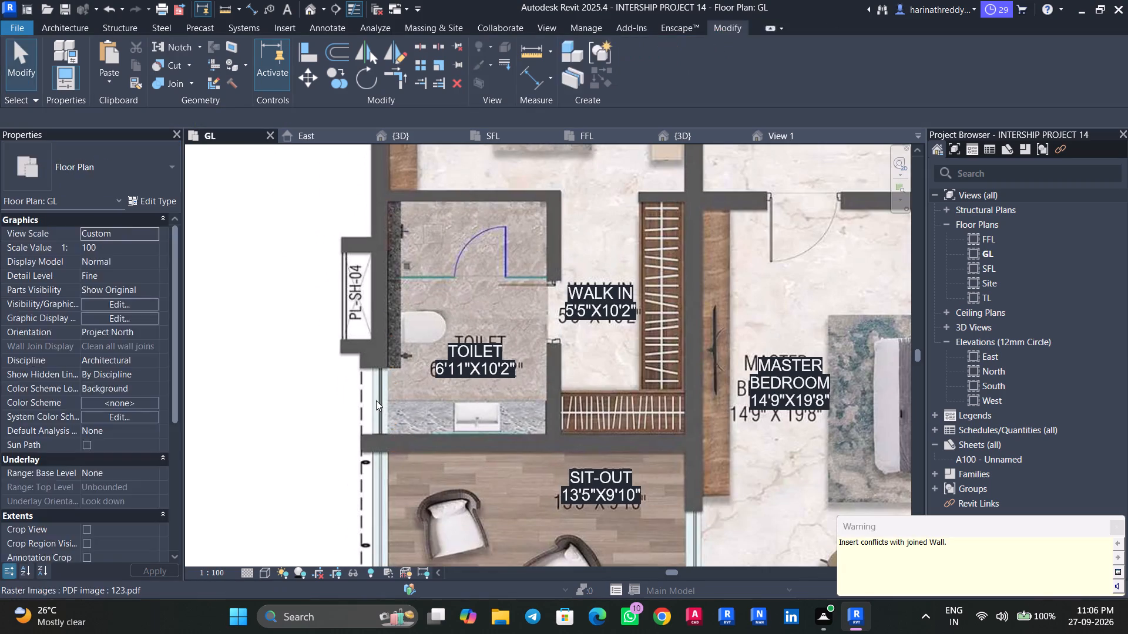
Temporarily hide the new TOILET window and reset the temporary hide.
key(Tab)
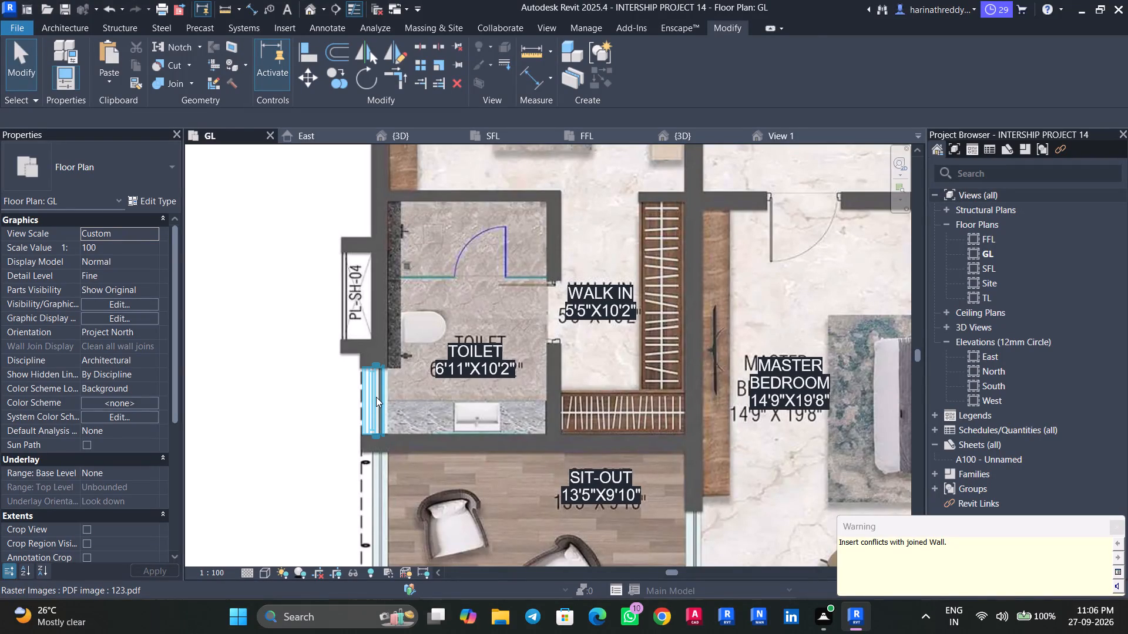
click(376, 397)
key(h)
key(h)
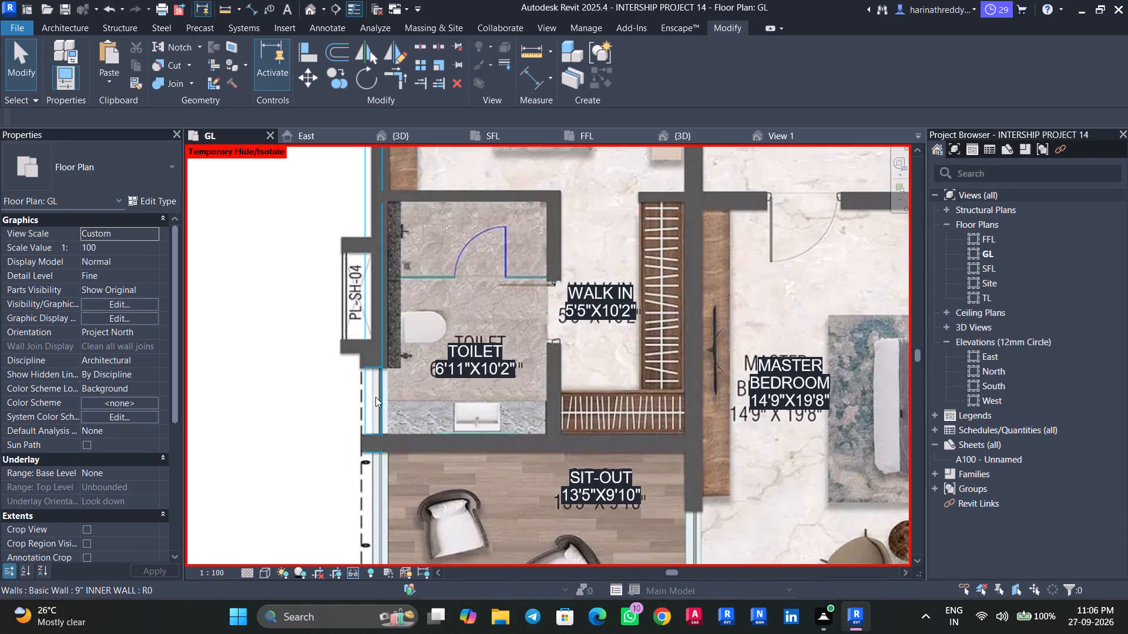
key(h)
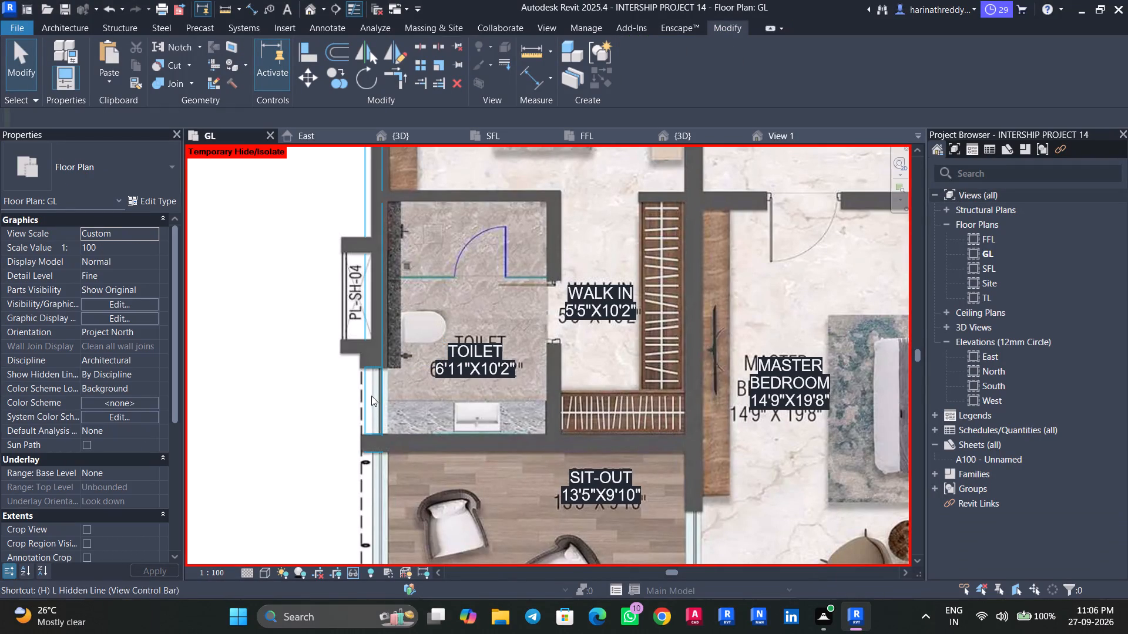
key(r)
Place a 5' Windows_Sgl_Plain window in BEDROOM-03's outer-wall opening.
scroll(394, 376, down, 4)
middle_drag(408, 353, 412, 469)
scroll(421, 351, down, 1)
middle_drag(421, 353, 424, 468)
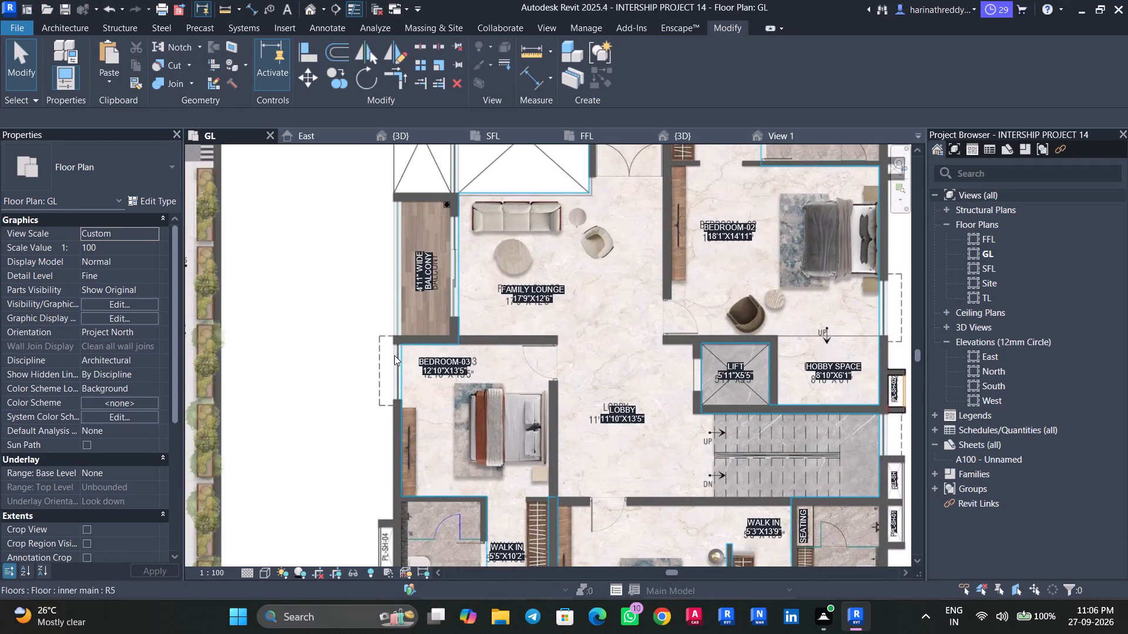
scroll(367, 362, up, 5)
click(312, 274)
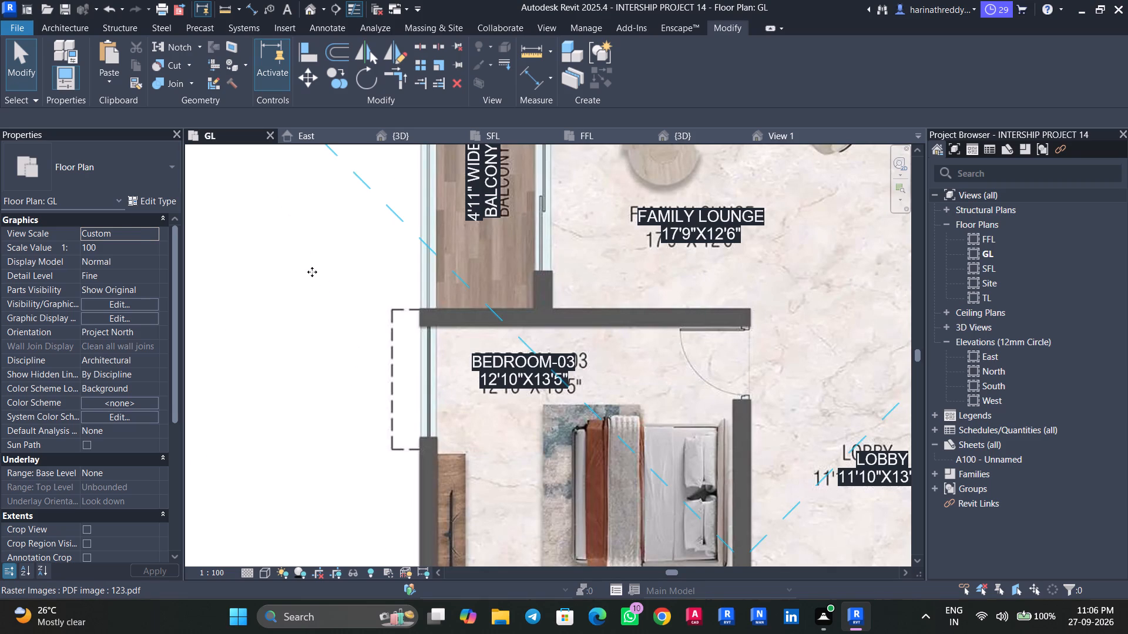
key(Escape)
key(Escape)
key(w)
key(n)
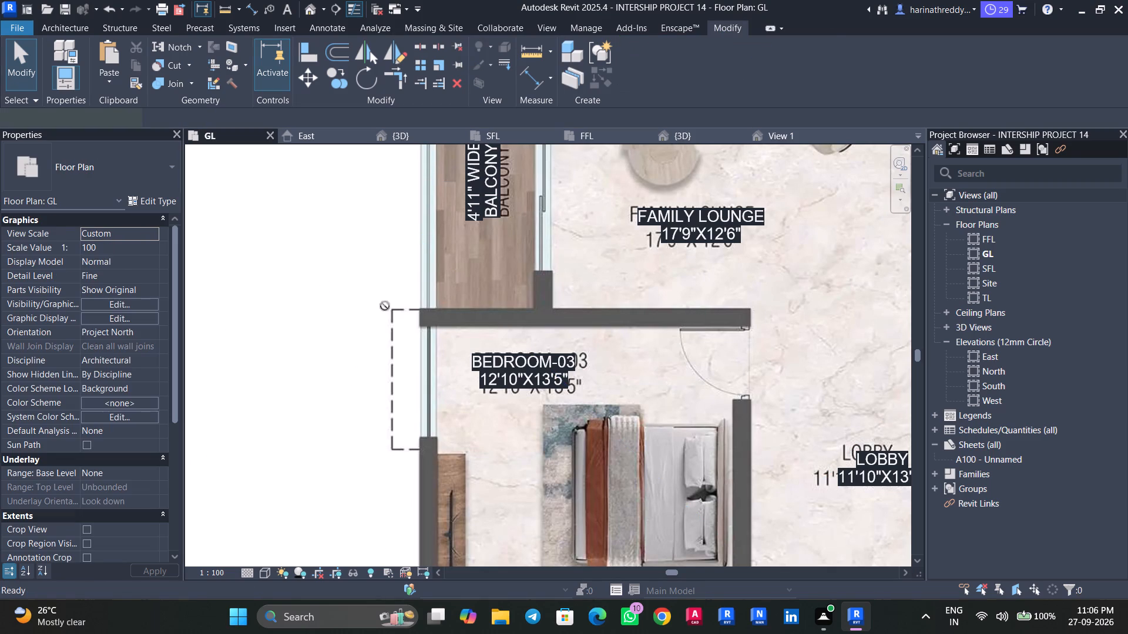
click(90, 168)
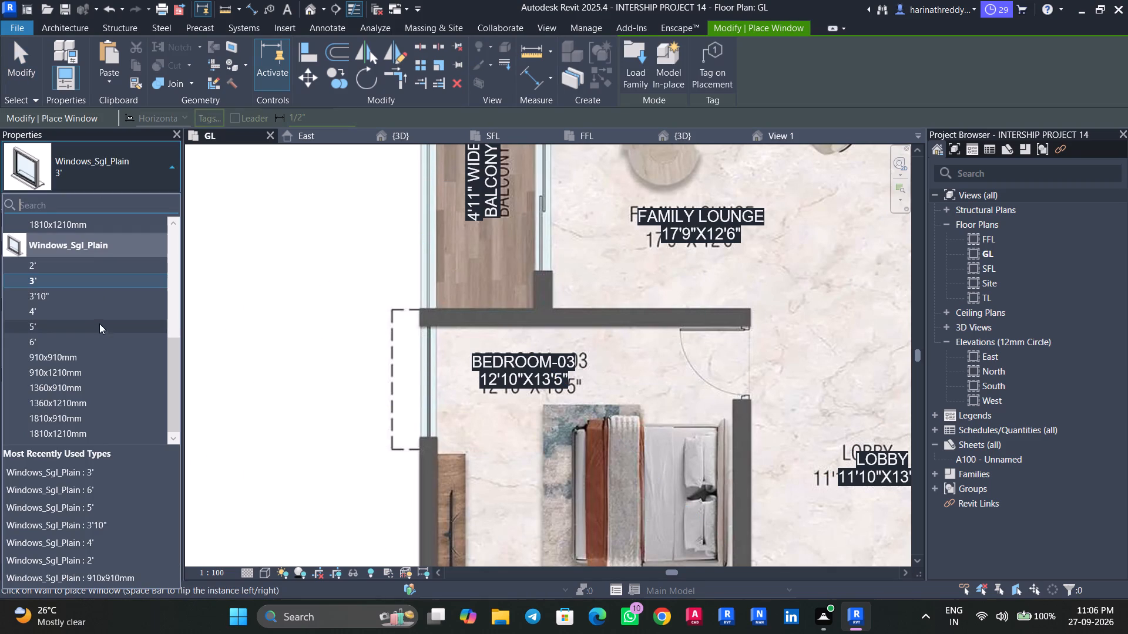
click(103, 338)
click(72, 167)
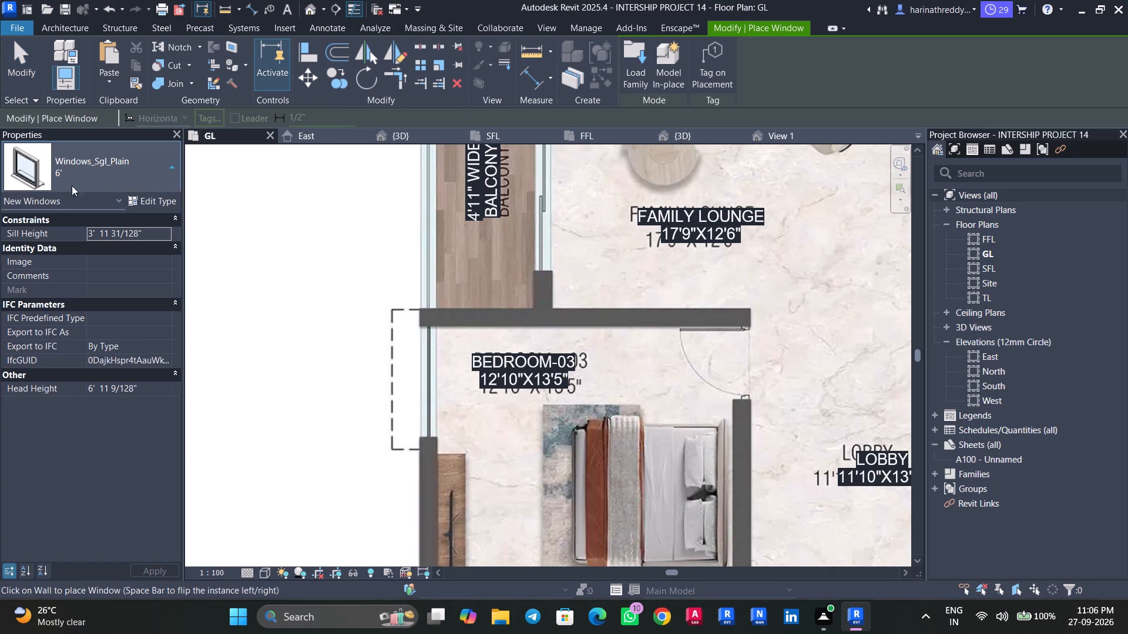
click(41, 323)
scroll(424, 390, up, 4)
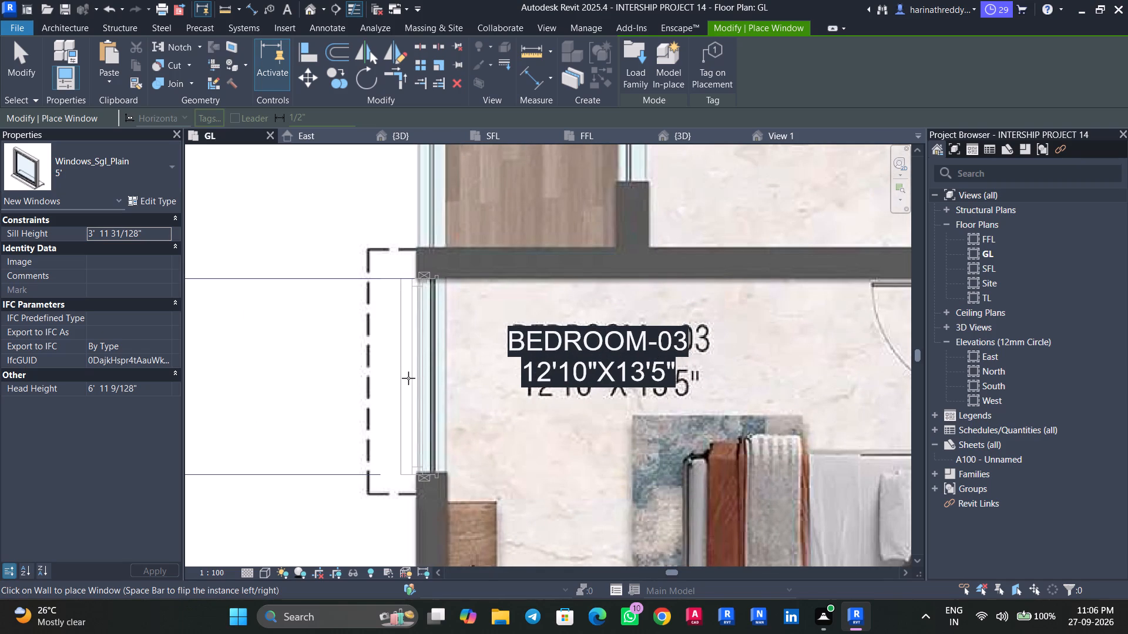
click(408, 378)
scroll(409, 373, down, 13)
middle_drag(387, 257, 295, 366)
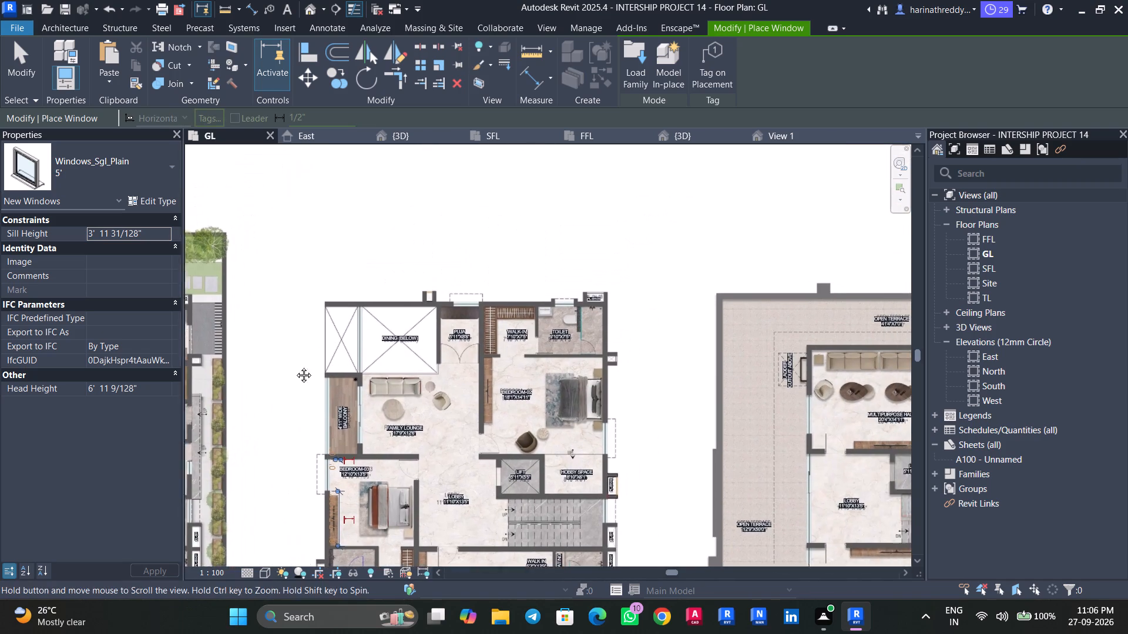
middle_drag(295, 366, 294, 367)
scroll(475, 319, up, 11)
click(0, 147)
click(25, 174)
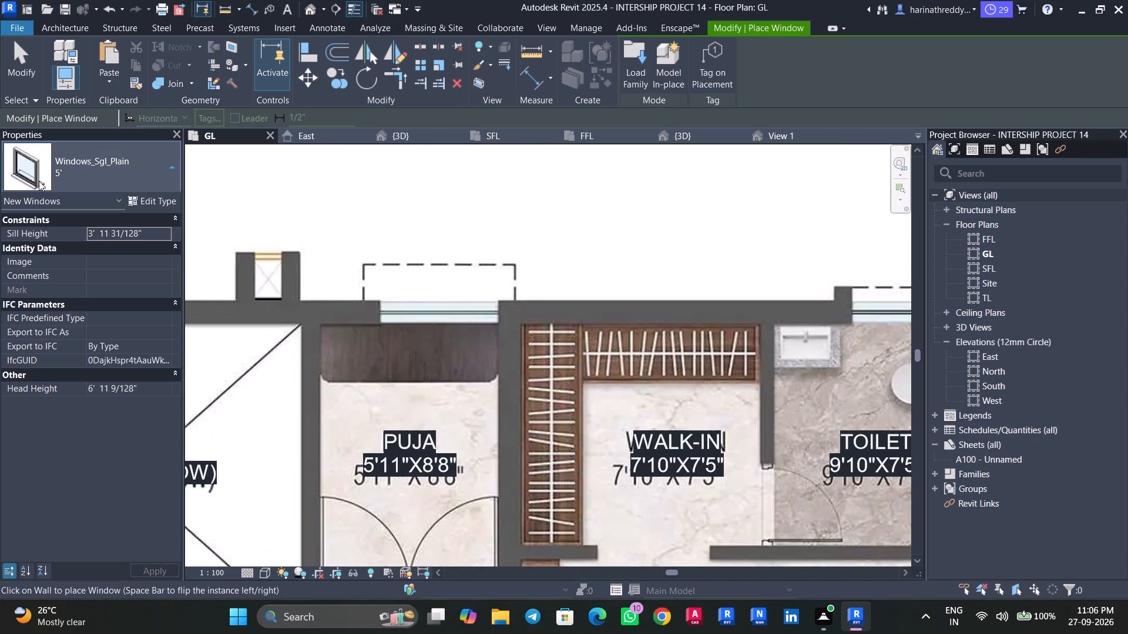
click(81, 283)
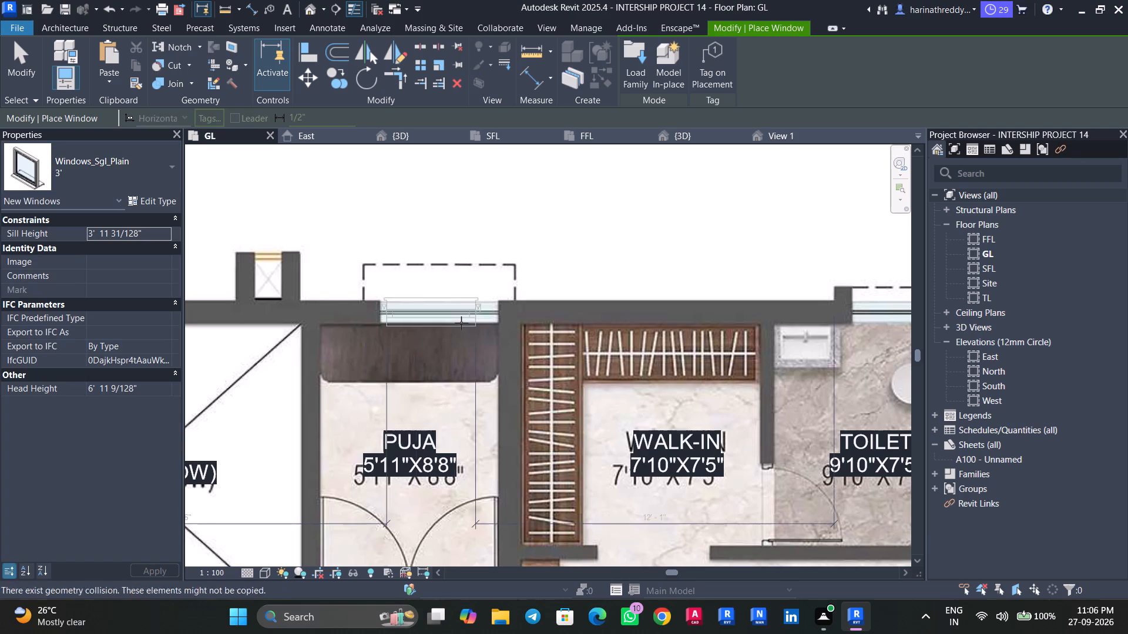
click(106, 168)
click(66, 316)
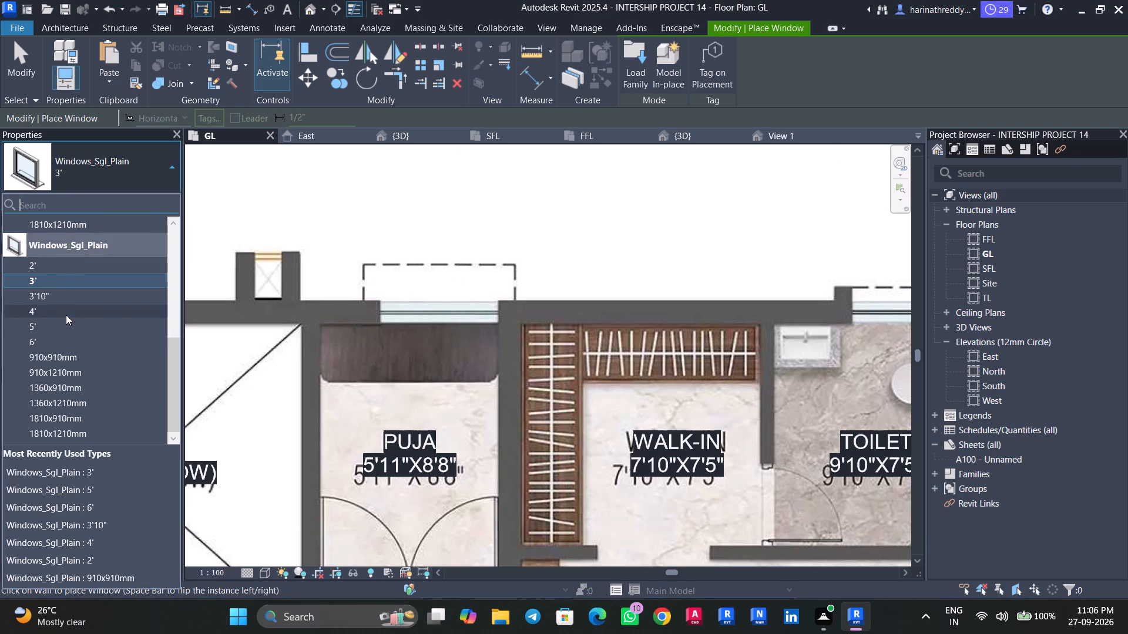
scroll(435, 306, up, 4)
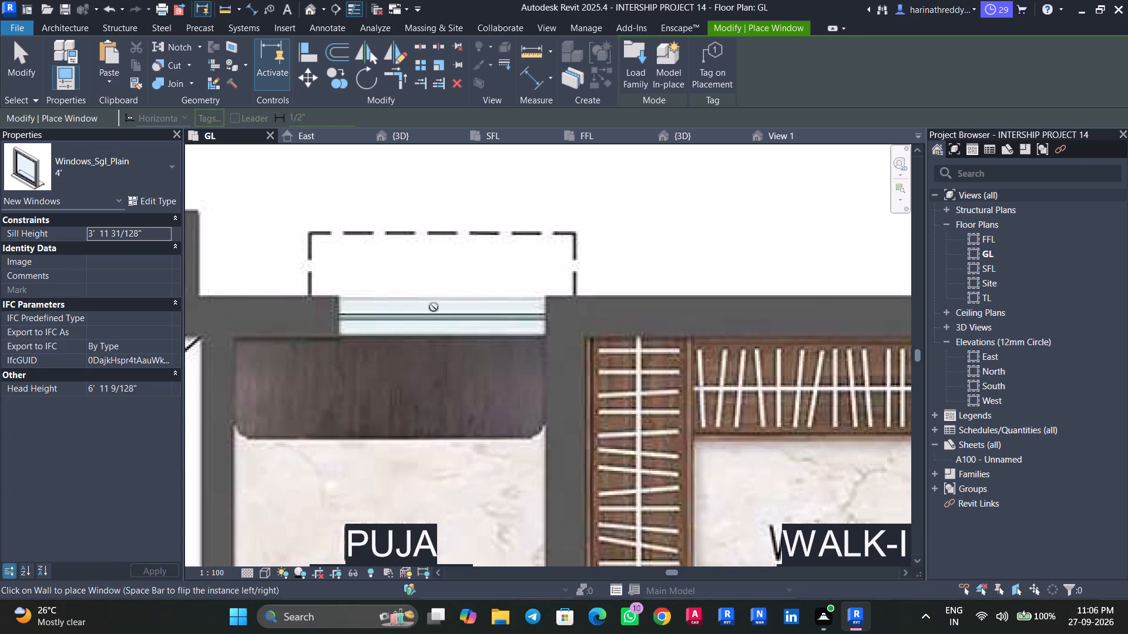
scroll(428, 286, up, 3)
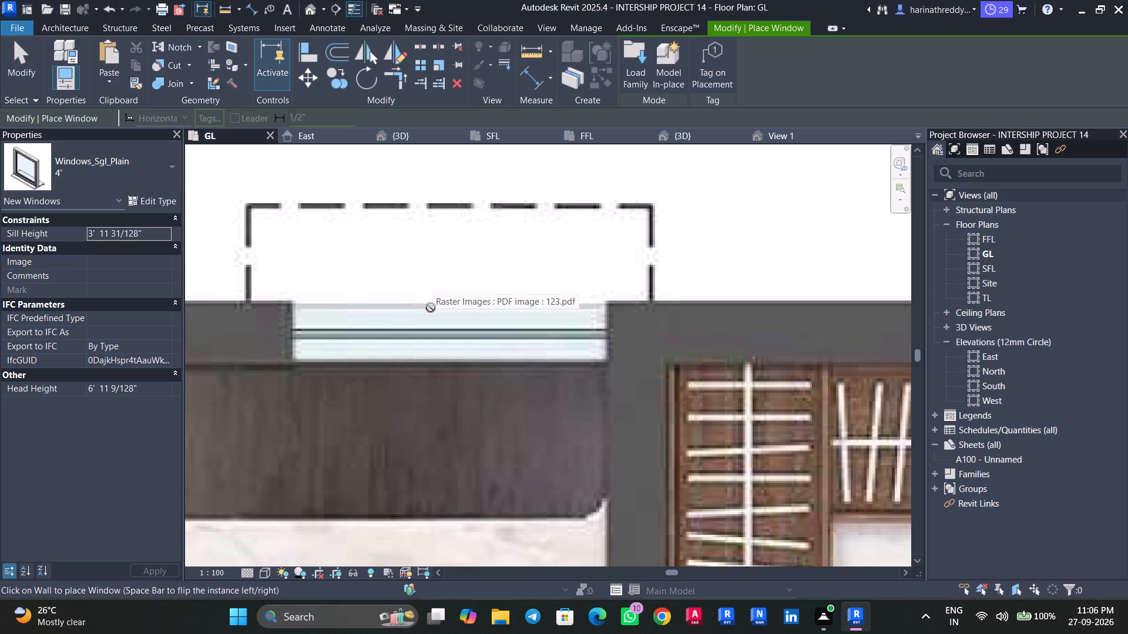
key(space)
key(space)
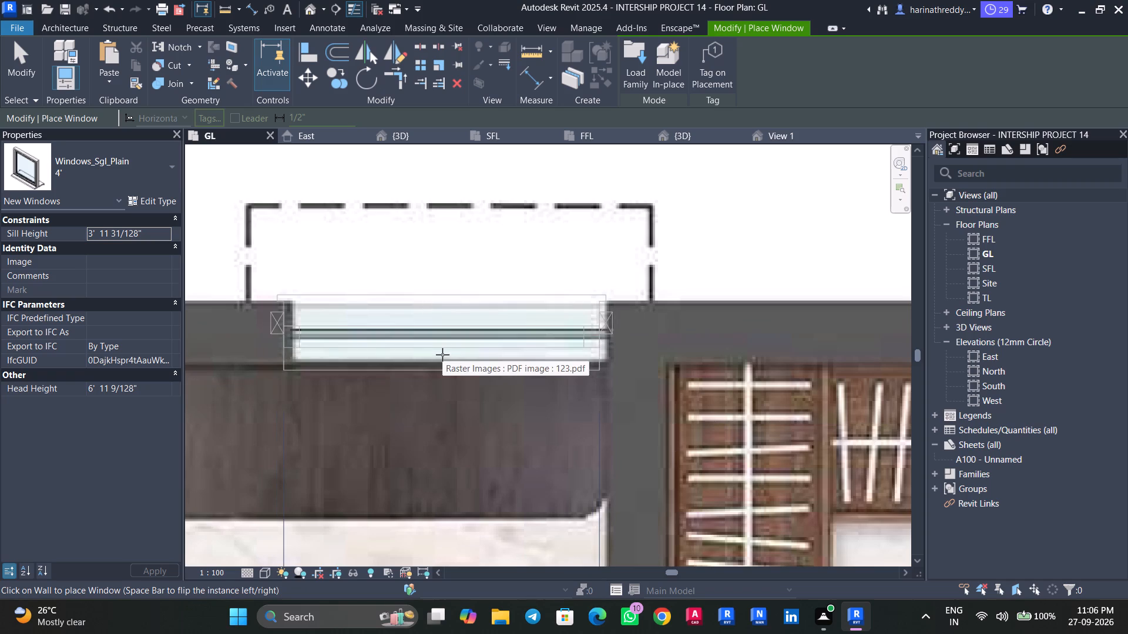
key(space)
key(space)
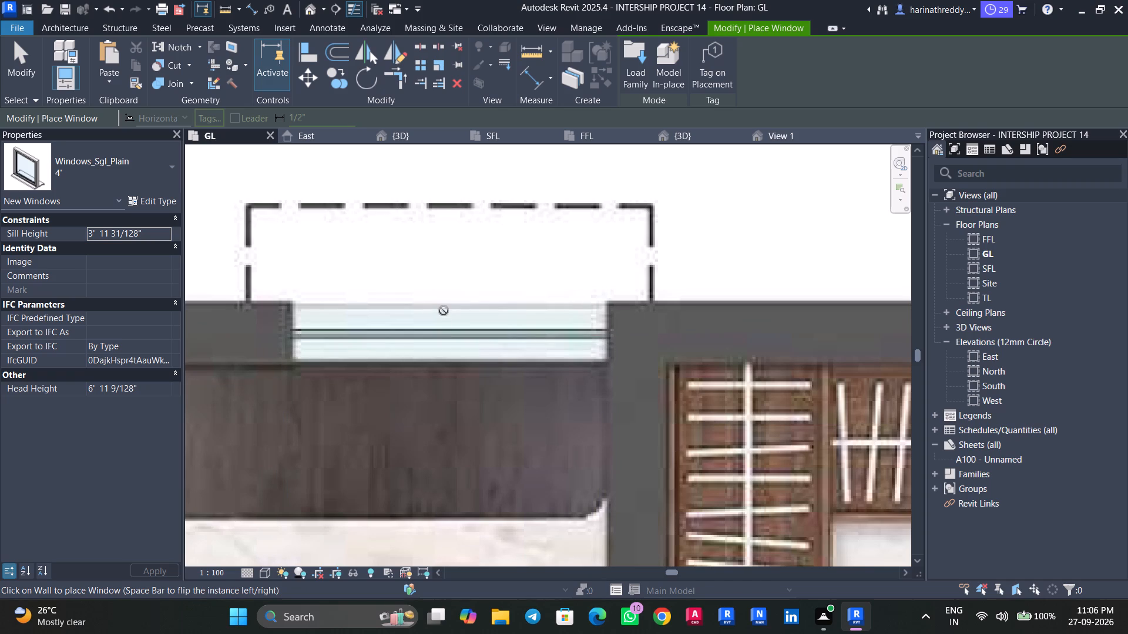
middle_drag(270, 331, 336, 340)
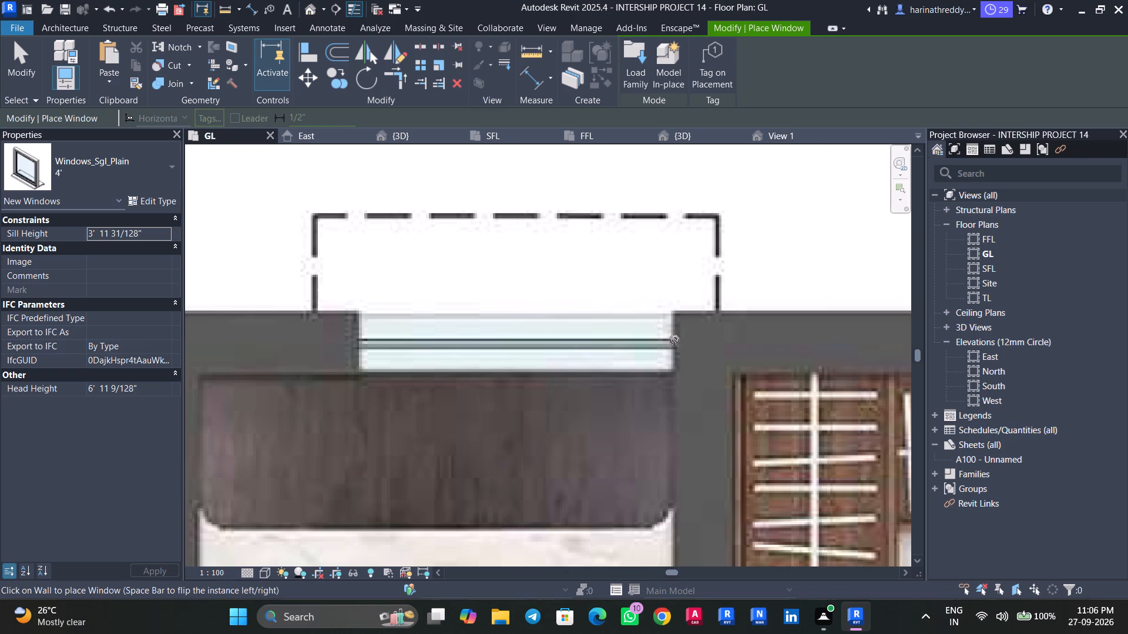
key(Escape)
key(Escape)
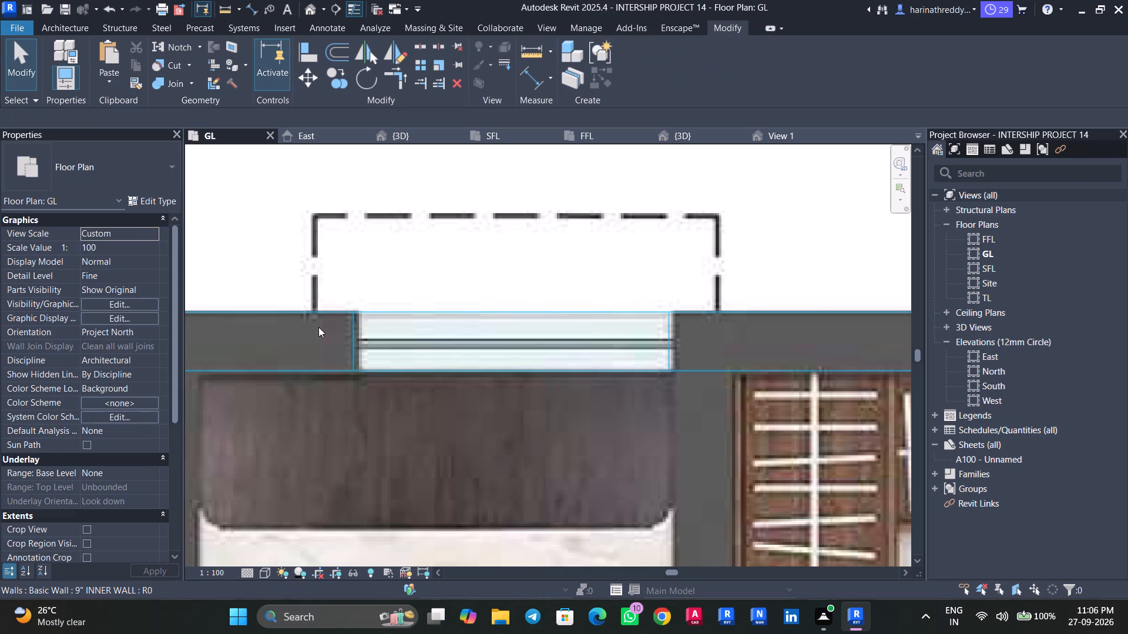
Set the sill height of the window in the 9'10"X7'5" TOILET to 5'.
scroll(464, 332, down, 7)
scroll(465, 331, up, 1)
scroll(465, 331, down, 2)
middle_drag(466, 331, 258, 308)
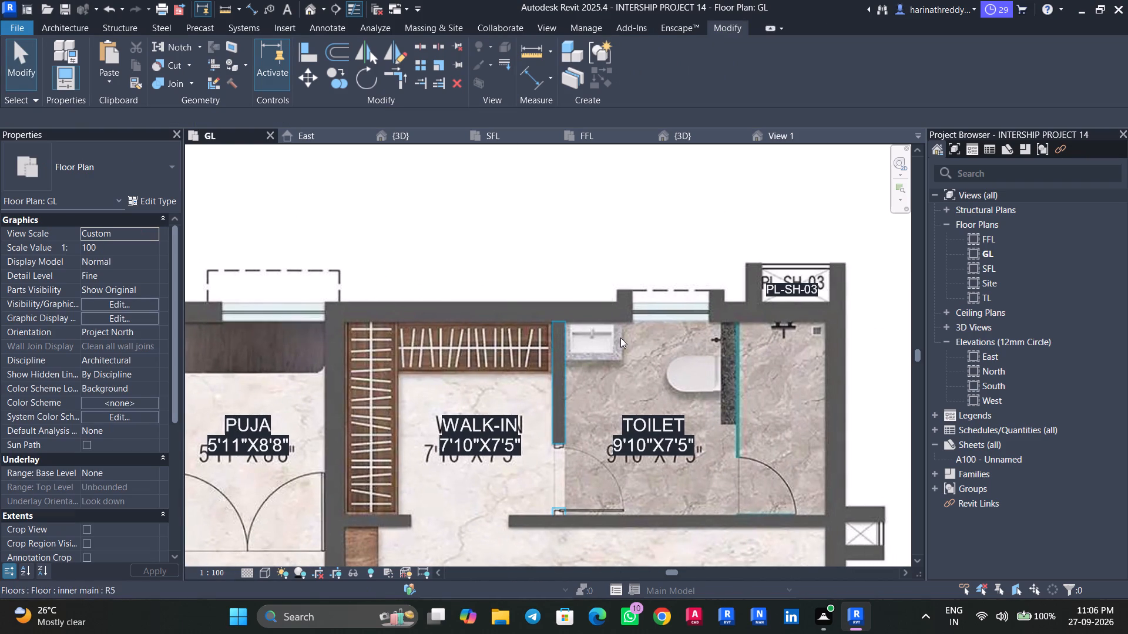
click(684, 310)
click(156, 249)
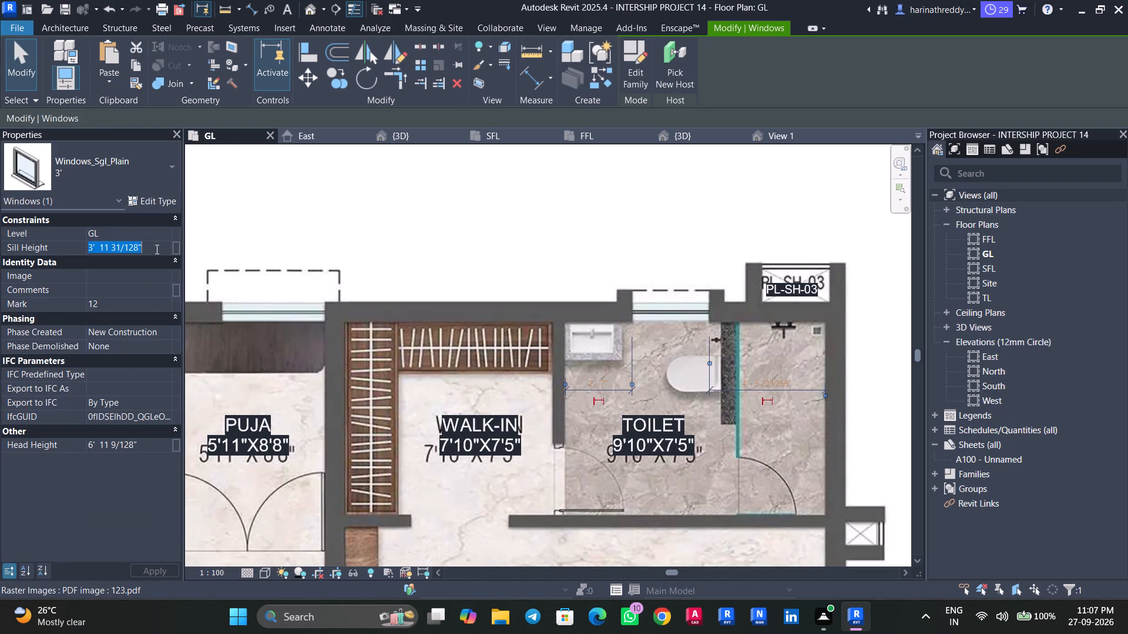
text(5')
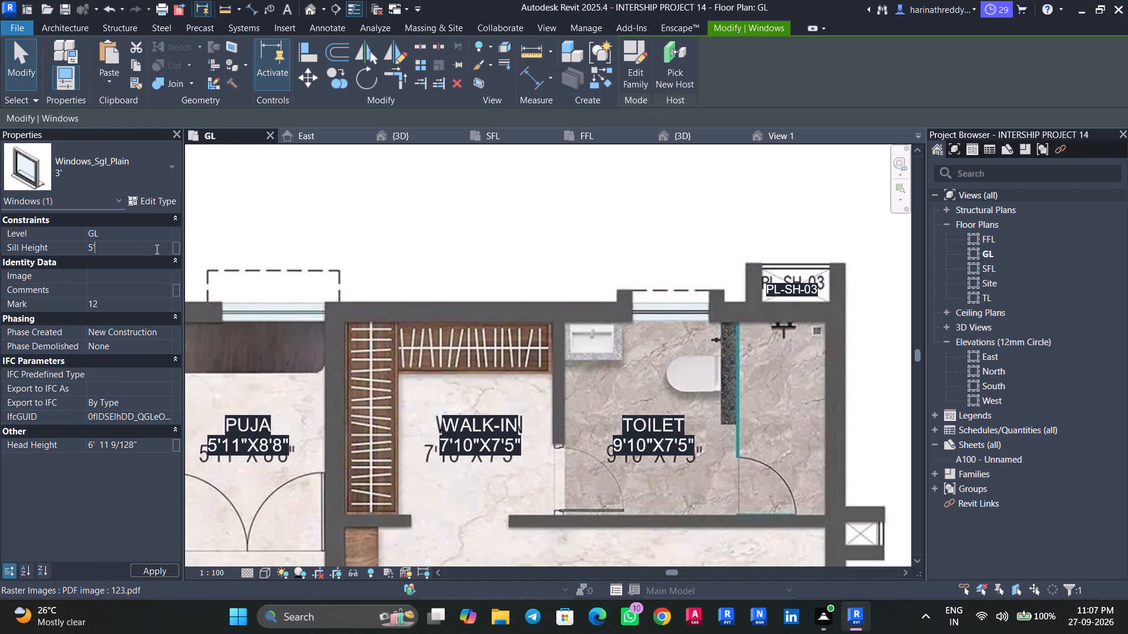
key(Return)
key(Escape)
key(Escape)
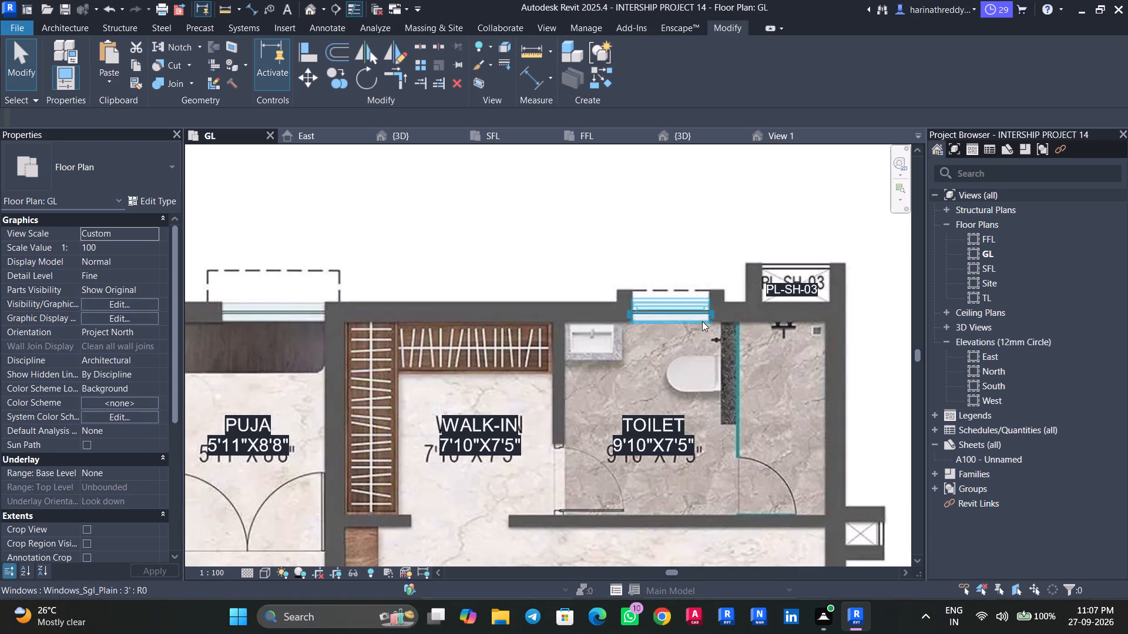
scroll(694, 313, down, 4)
middle_drag(694, 313, 552, 301)
key(Escape)
key(Escape)
key(Escape)
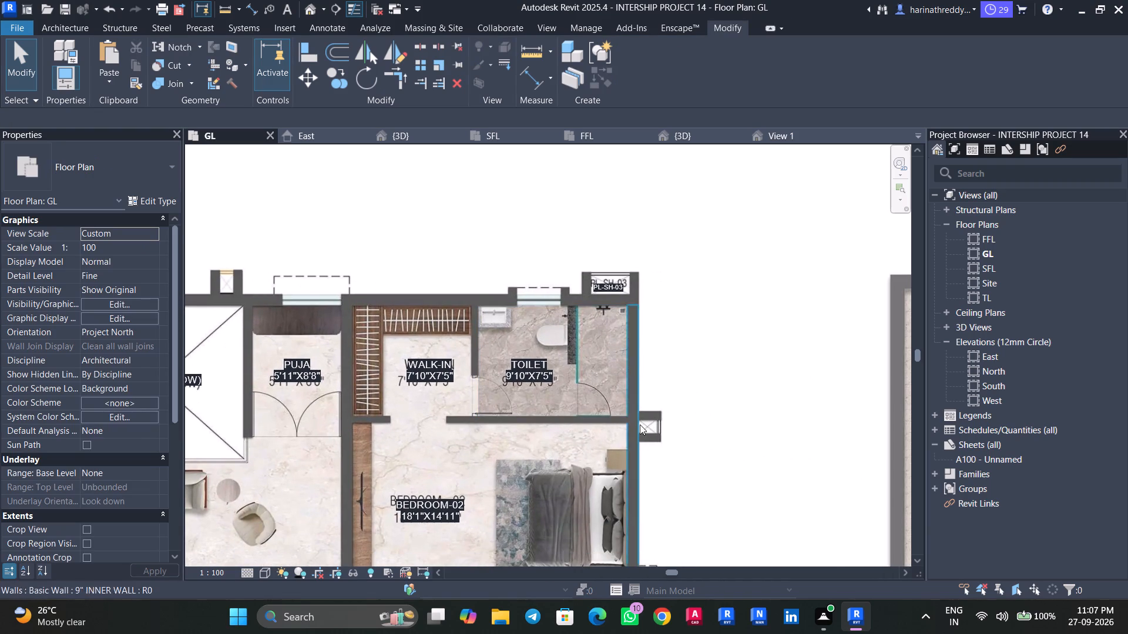
Set the sill height of the MASTER TOILET's outer-wall window to 5'.
middle_drag(652, 437, 652, 238)
middle_drag(654, 380, 646, 294)
click(626, 343)
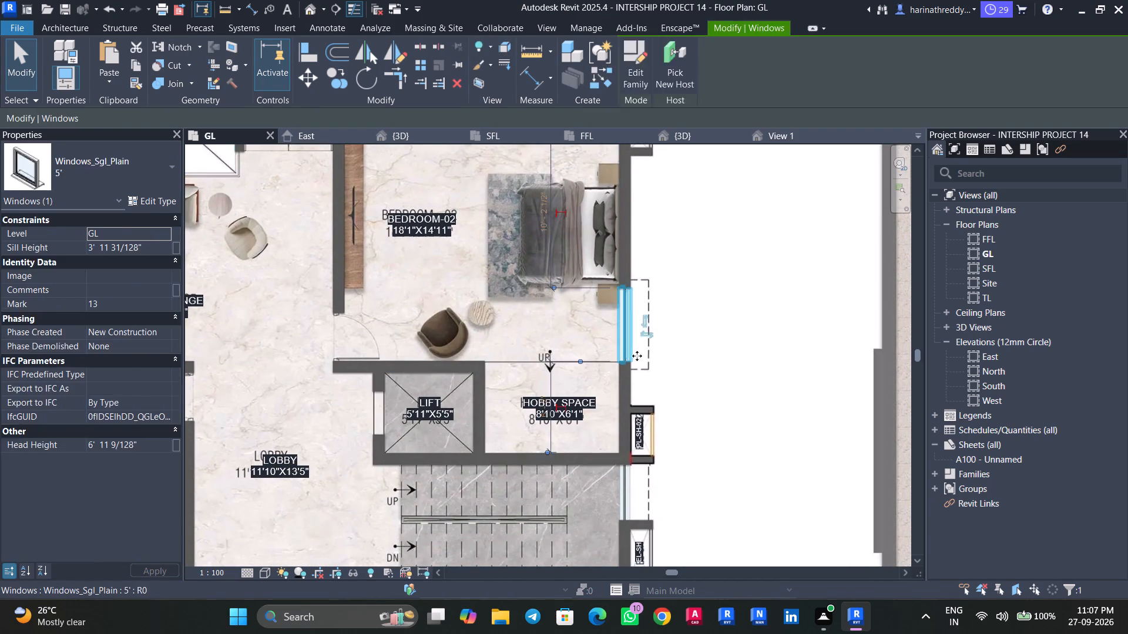
key(Escape)
key(Escape)
middle_drag(685, 380, 700, 217)
middle_drag(676, 371, 711, 200)
scroll(658, 379, up, 4)
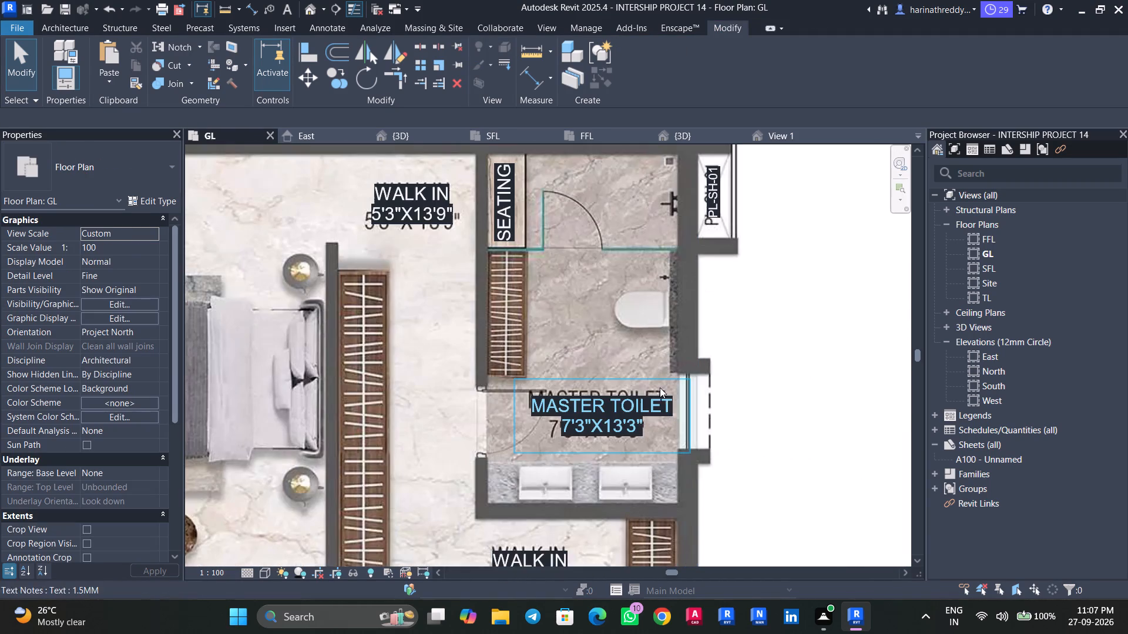
click(684, 407)
click(152, 249)
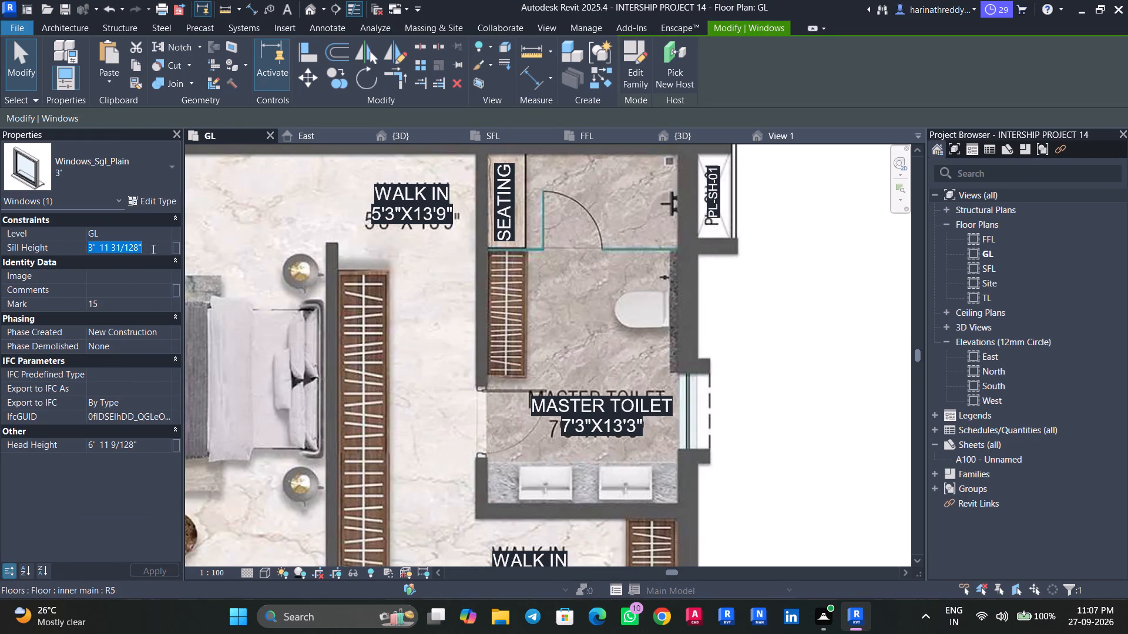
text(6')
key(BackSpace)
key(BackSpace)
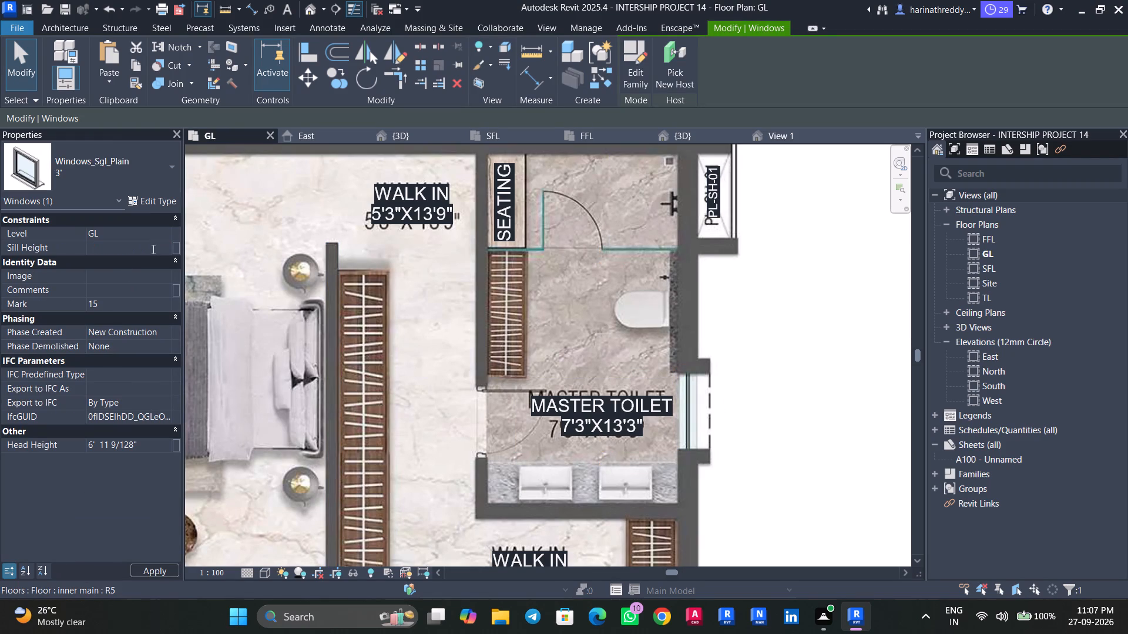
key(BackSpace)
text(5')
key(Return)
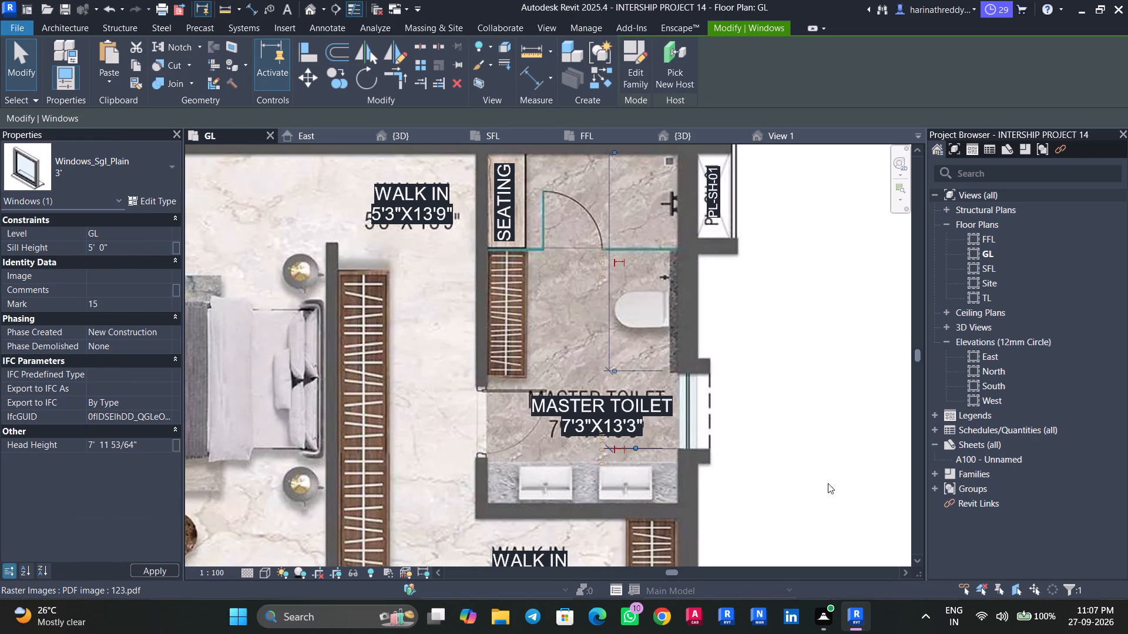
scroll(730, 384, down, 9)
key(Escape)
key(Escape)
Set the sill height of the window in the 6'11"X10'2" TOILET to 5'.
scroll(378, 338, up, 1)
scroll(378, 338, down, 1)
scroll(378, 338, up, 3)
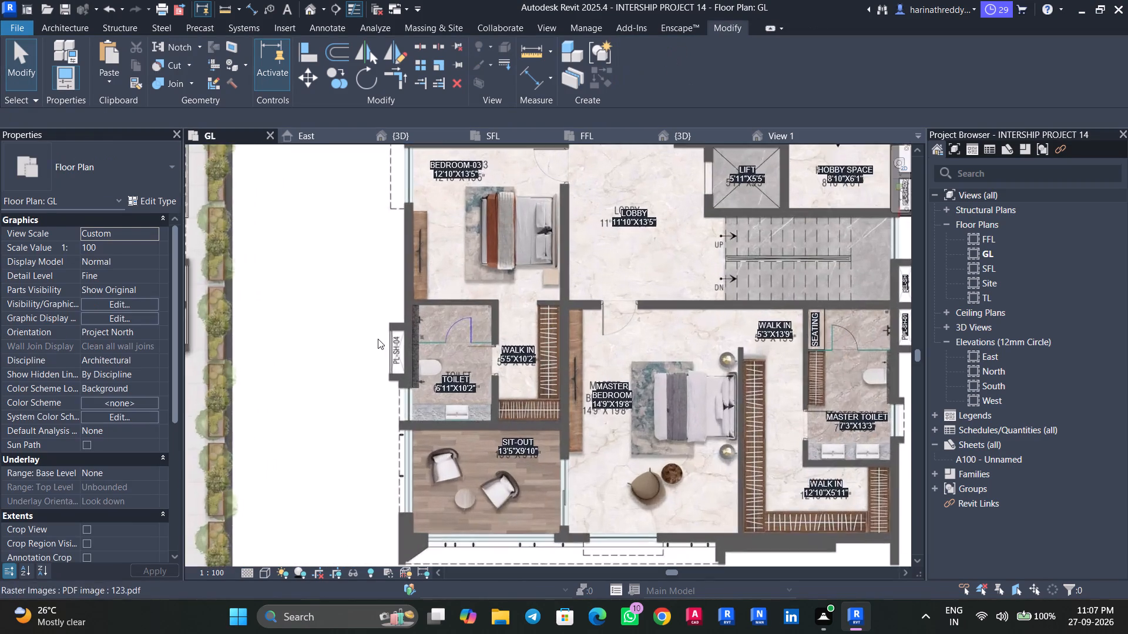
scroll(378, 339, up, 4)
click(404, 434)
click(144, 249)
drag(145, 248, 9, 248)
text(5')
key(Return)
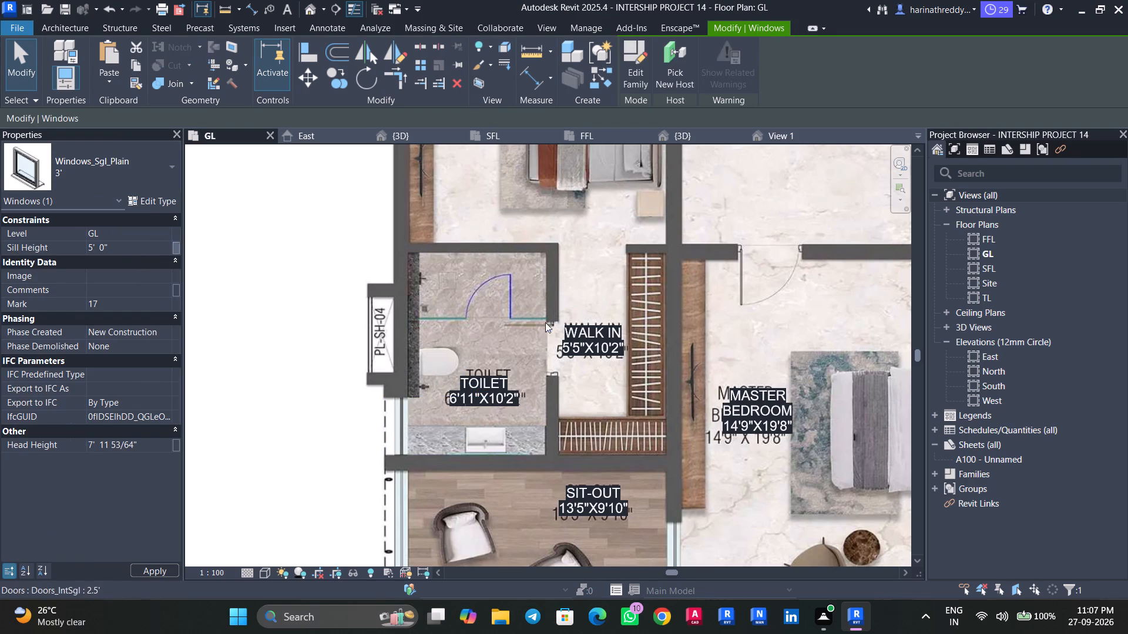
Check the type and sill height of the first-floor windows in BEDROOM-03, PUJA and the 9'10"X7'5" TOILET.
scroll(436, 321, down, 1)
middle_drag(445, 301, 418, 483)
scroll(418, 483, down, 5)
middle_drag(424, 346, 423, 408)
scroll(424, 346, down, 1)
key(Escape)
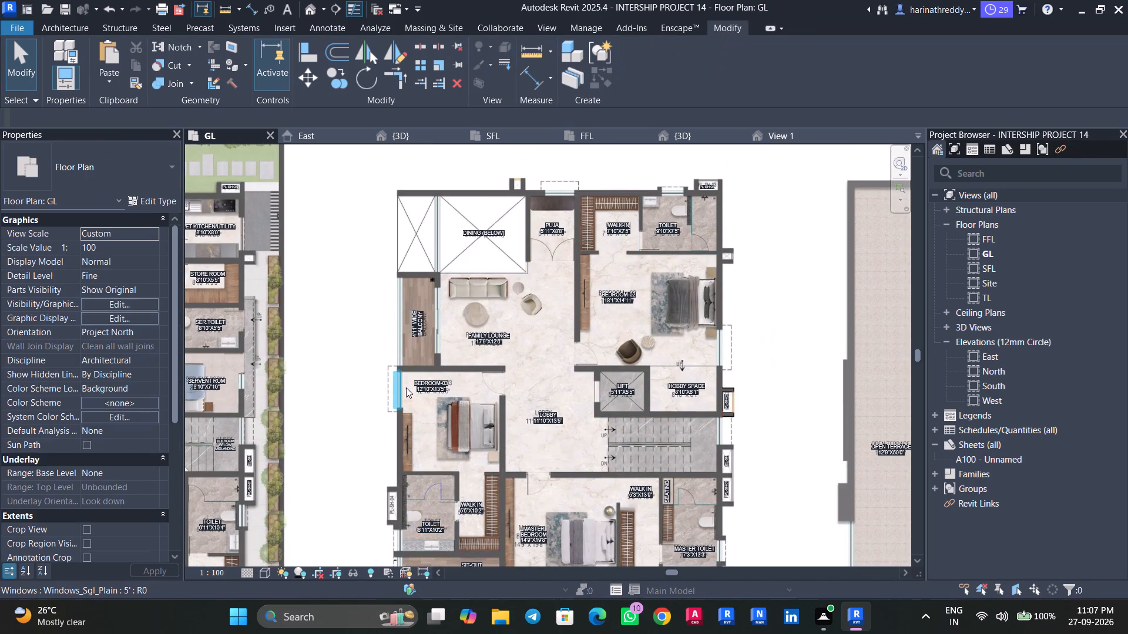
click(404, 387)
key(Escape)
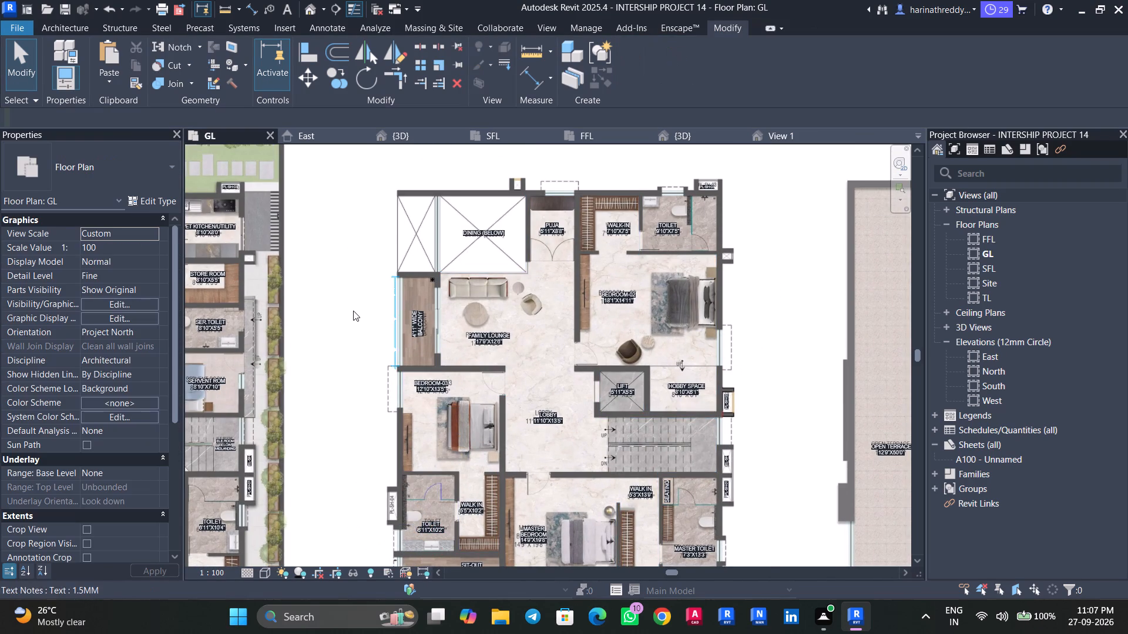
scroll(405, 308, up, 2)
middle_drag(394, 350, 378, 444)
click(578, 245)
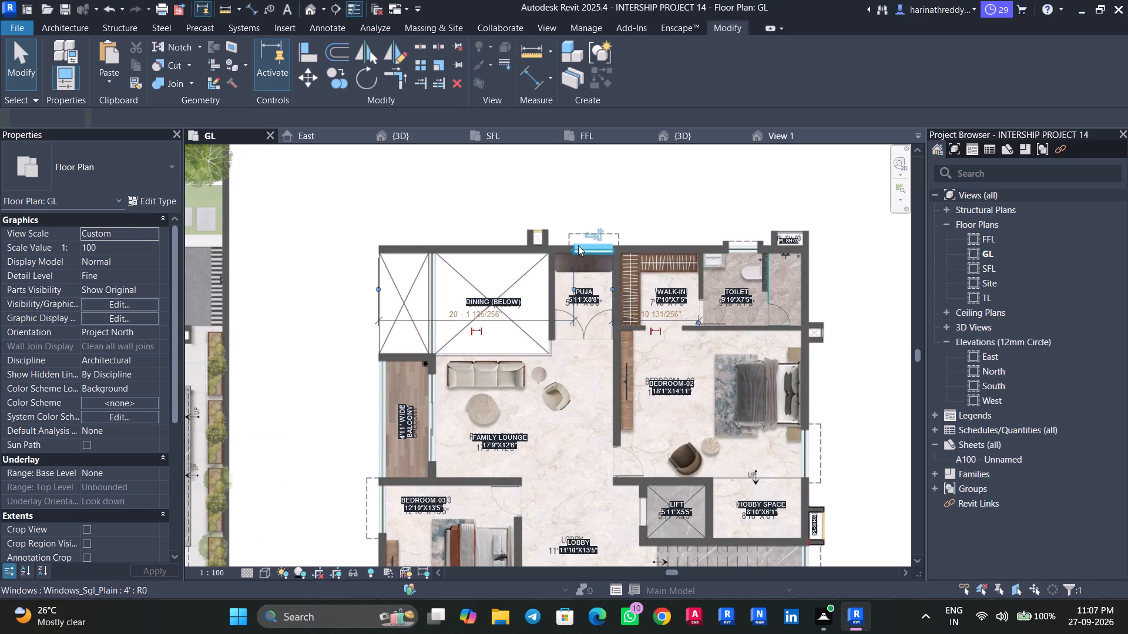
key(Escape)
click(587, 248)
key(Escape)
click(588, 245)
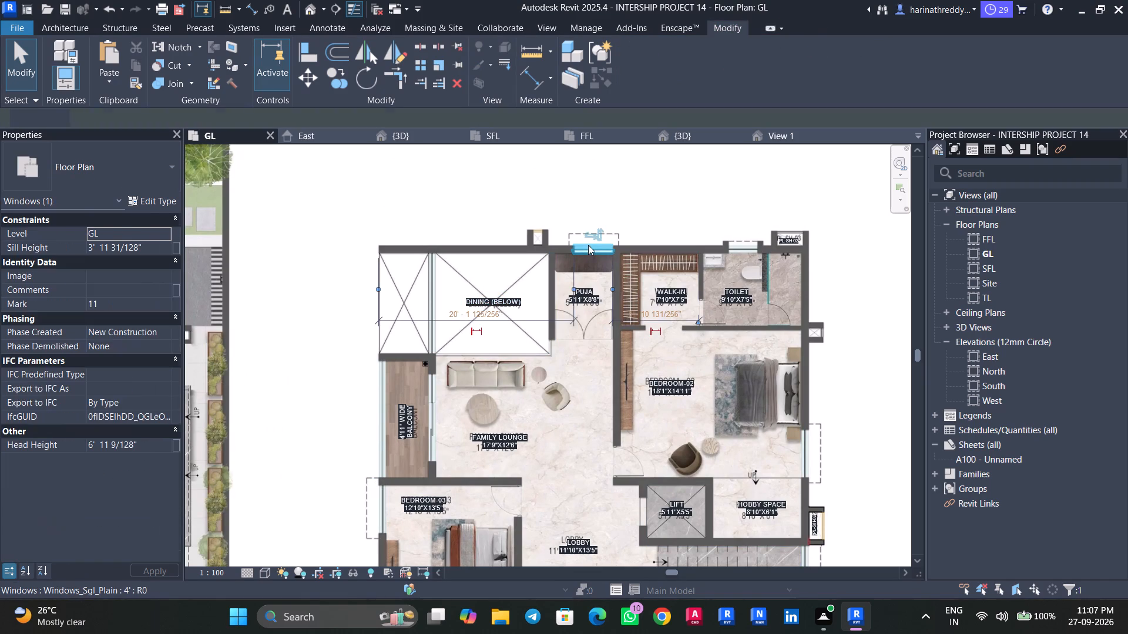
key(Escape)
click(759, 243)
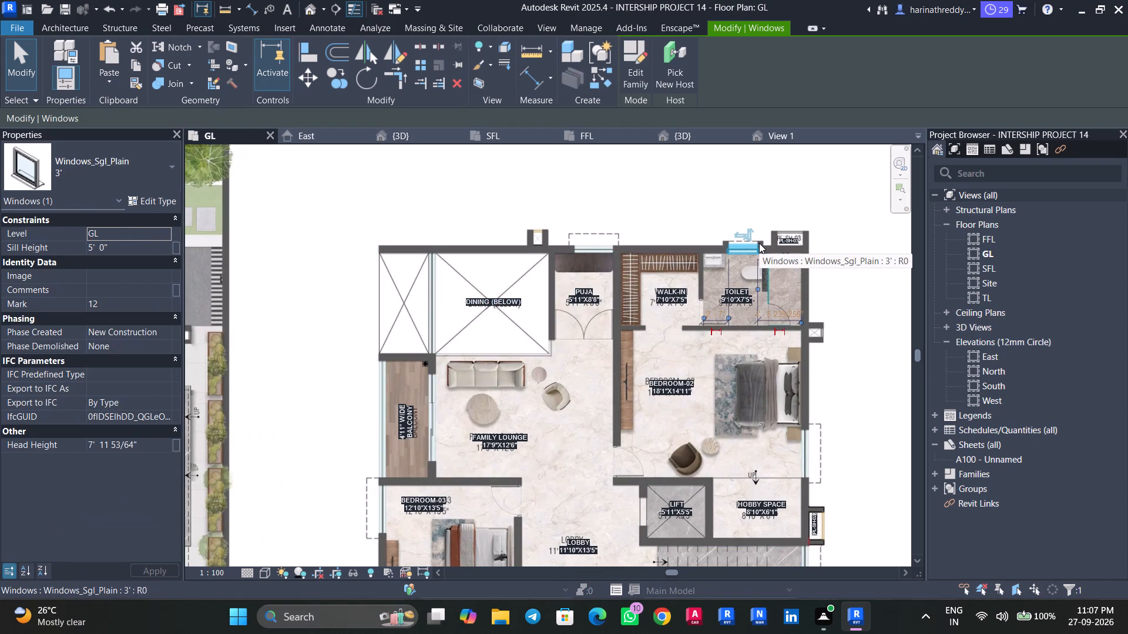
middle_drag(488, 329, 269, 268)
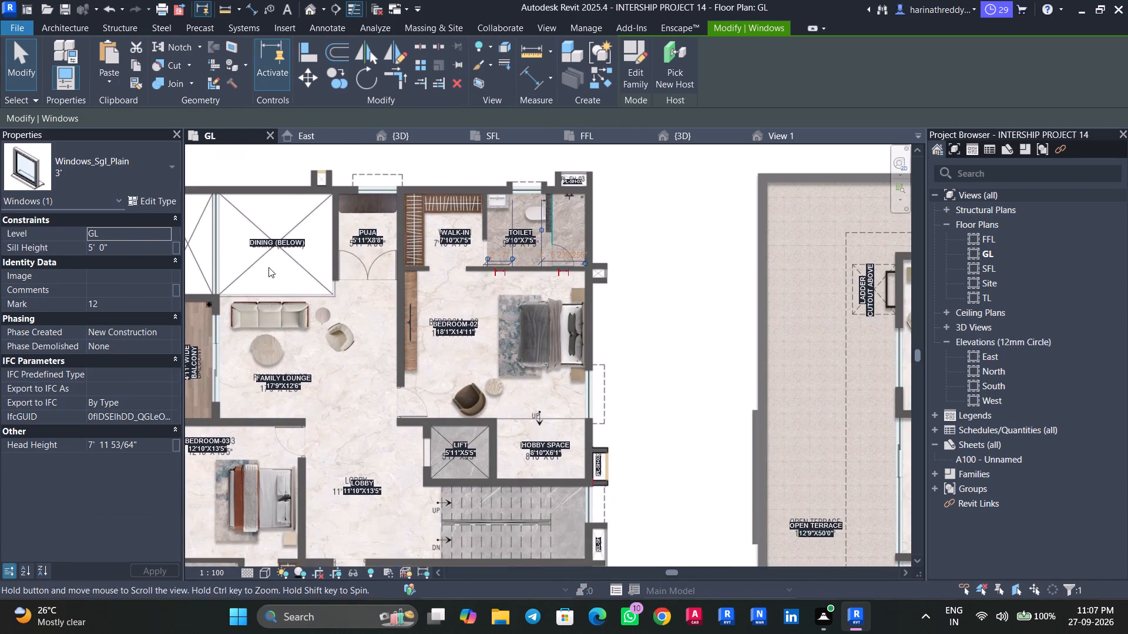
key(Escape)
key(Escape)
Check the type and sill height of the windows in BEDROOM-02, the staircase, MASTER TOILET and MASTER BEDROOM.
middle_drag(633, 312, 616, 236)
click(560, 322)
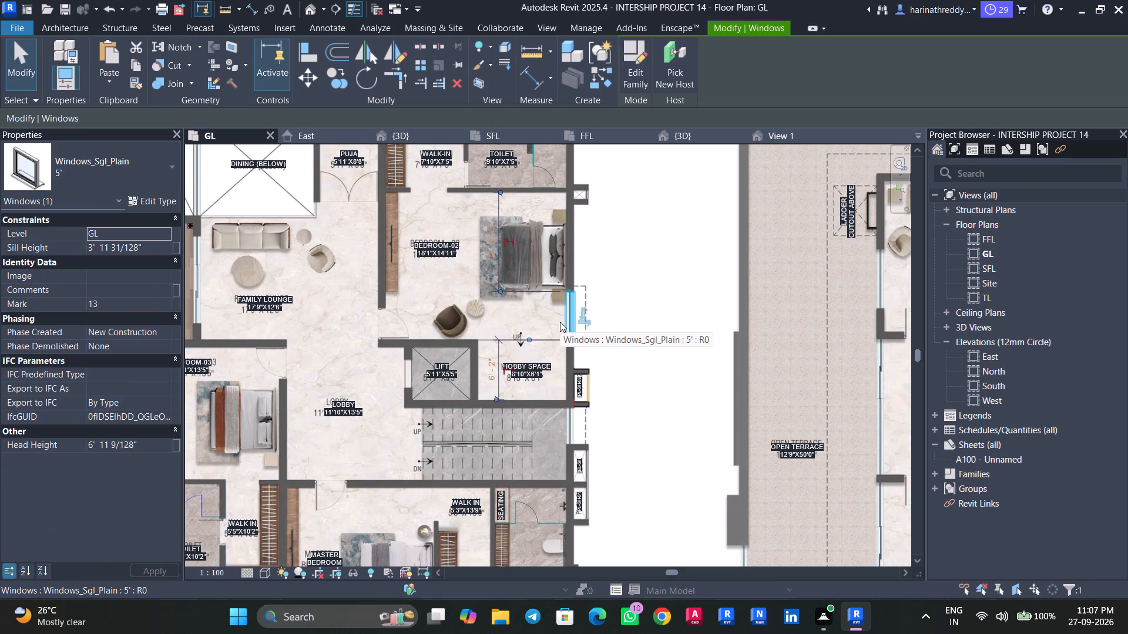
key(Escape)
middle_drag(629, 331, 614, 191)
click(551, 294)
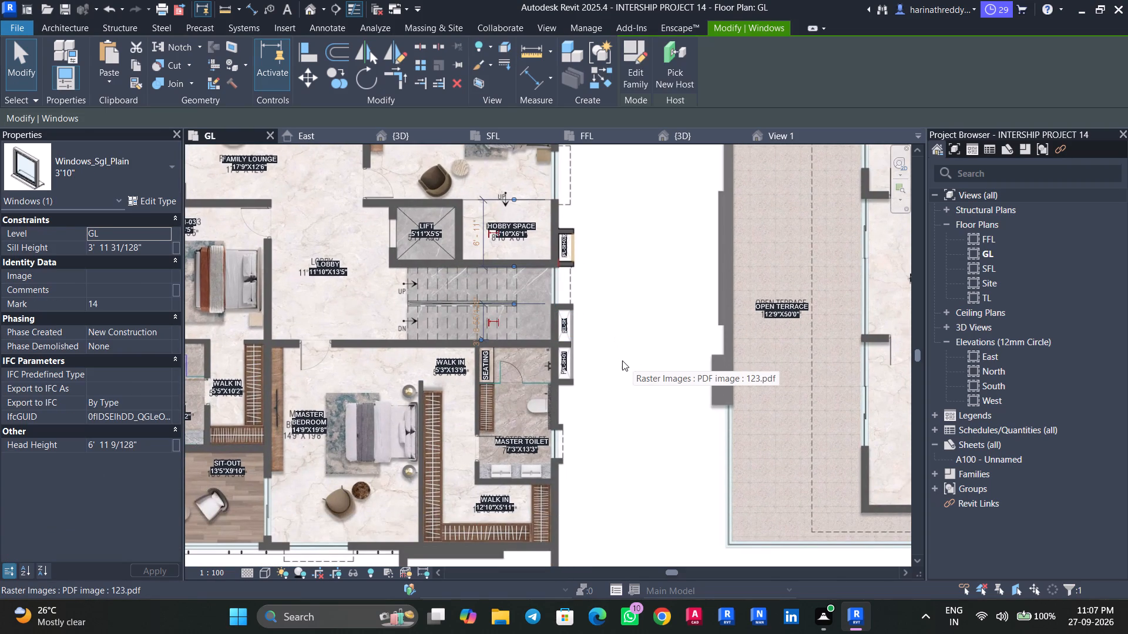
key(Escape)
middle_drag(600, 355, 600, 257)
click(550, 348)
key(Escape)
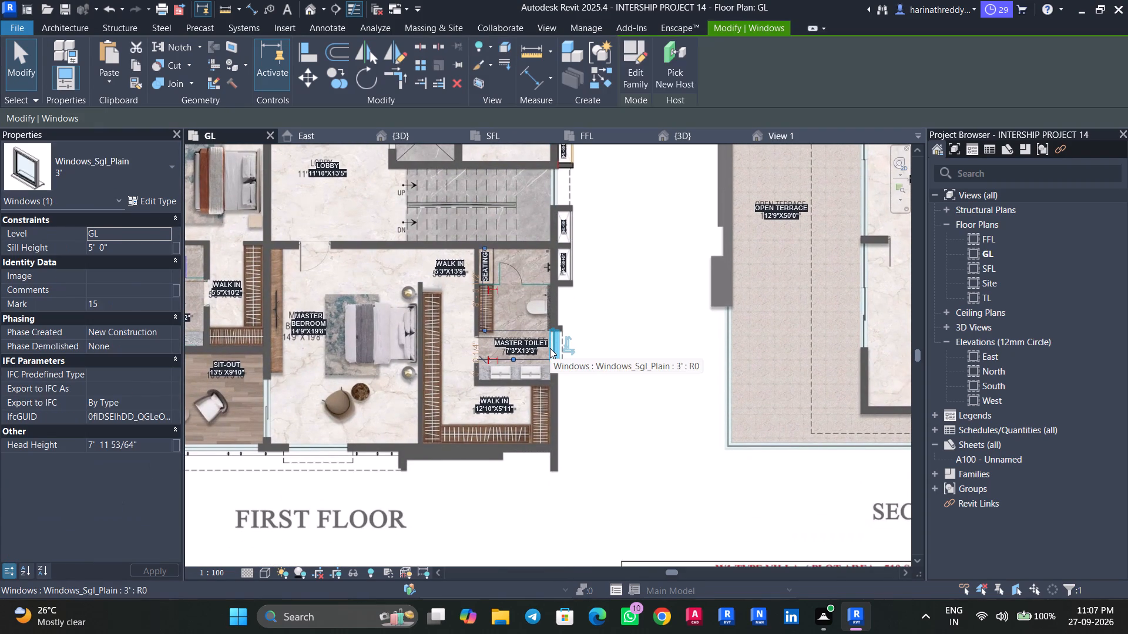
middle_drag(583, 387, 633, 339)
scroll(625, 359, up, 1)
middle_drag(628, 373, 666, 434)
click(361, 466)
middle_drag(375, 500, 472, 513)
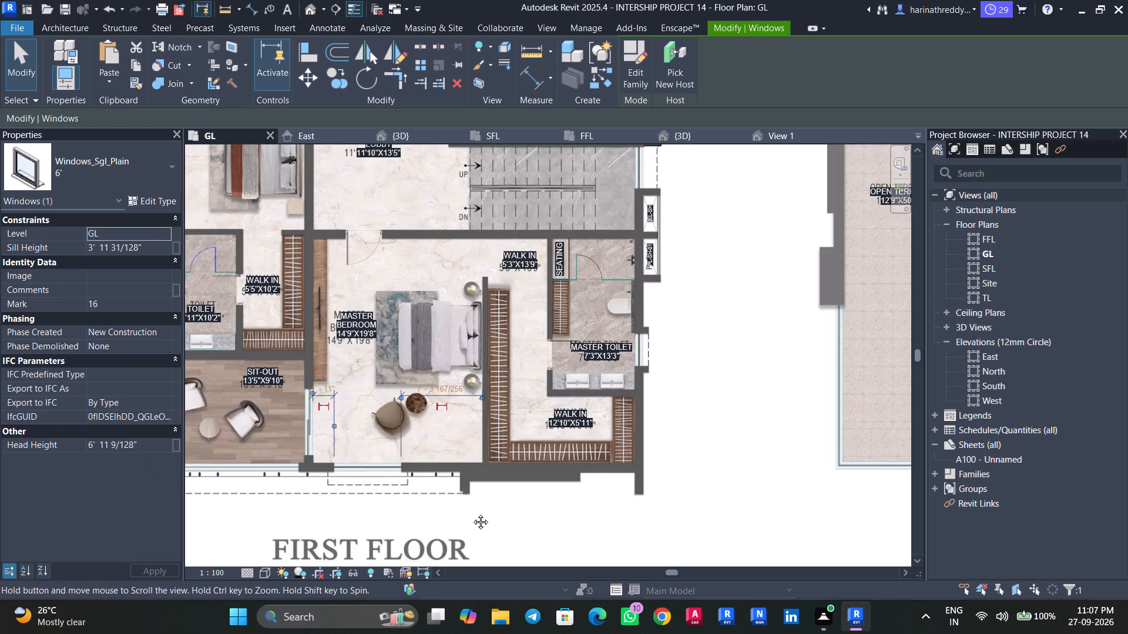
middle_drag(472, 513, 550, 526)
key(Escape)
key(Escape)
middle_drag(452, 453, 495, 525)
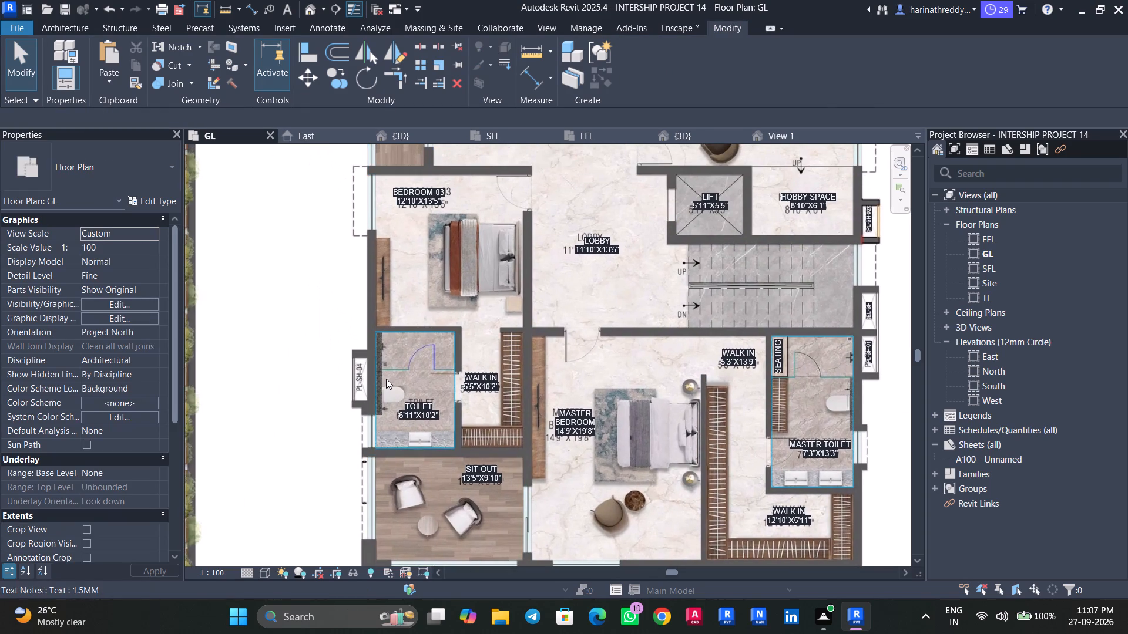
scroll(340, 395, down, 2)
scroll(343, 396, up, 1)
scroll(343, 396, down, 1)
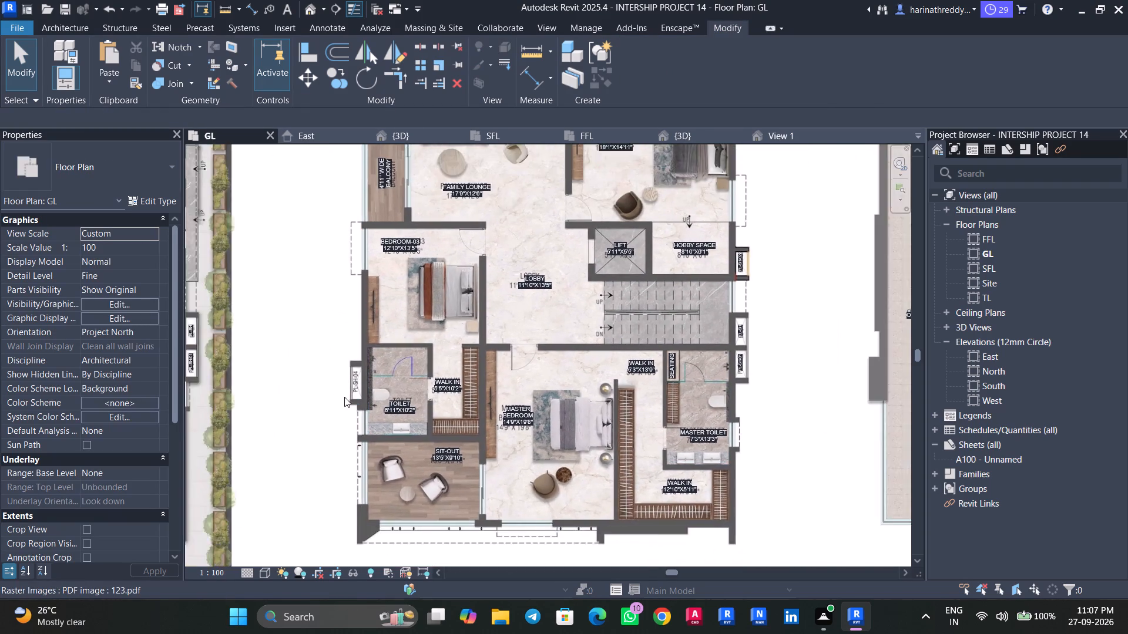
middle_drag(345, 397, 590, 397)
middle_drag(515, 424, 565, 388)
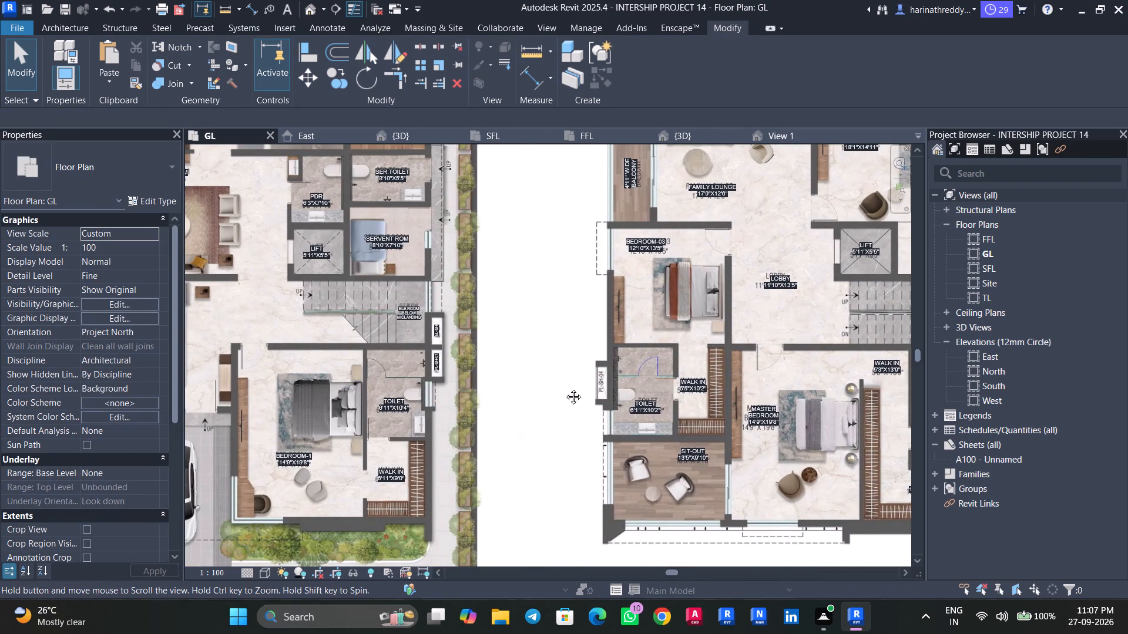
Place a 3'10" Windows_Sgl_Plain window in the outer-wall opening of the ground-floor staircase, beside the ELE.ROOM below midlanding.
middle_drag(565, 388, 581, 381)
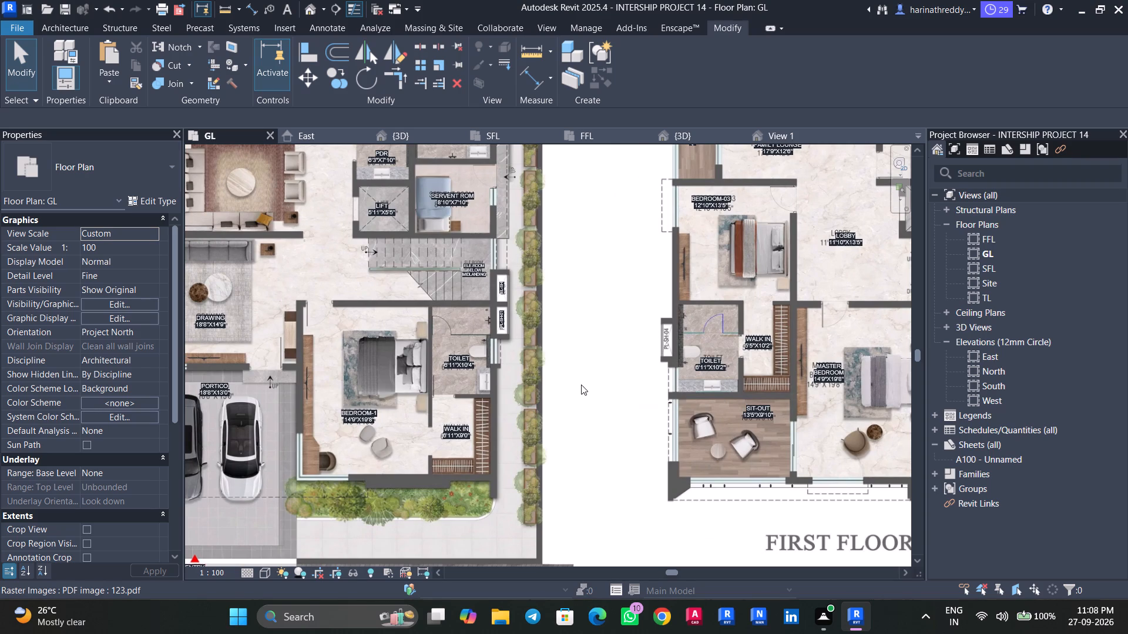
middle_drag(581, 385, 650, 400)
scroll(565, 377, up, 7)
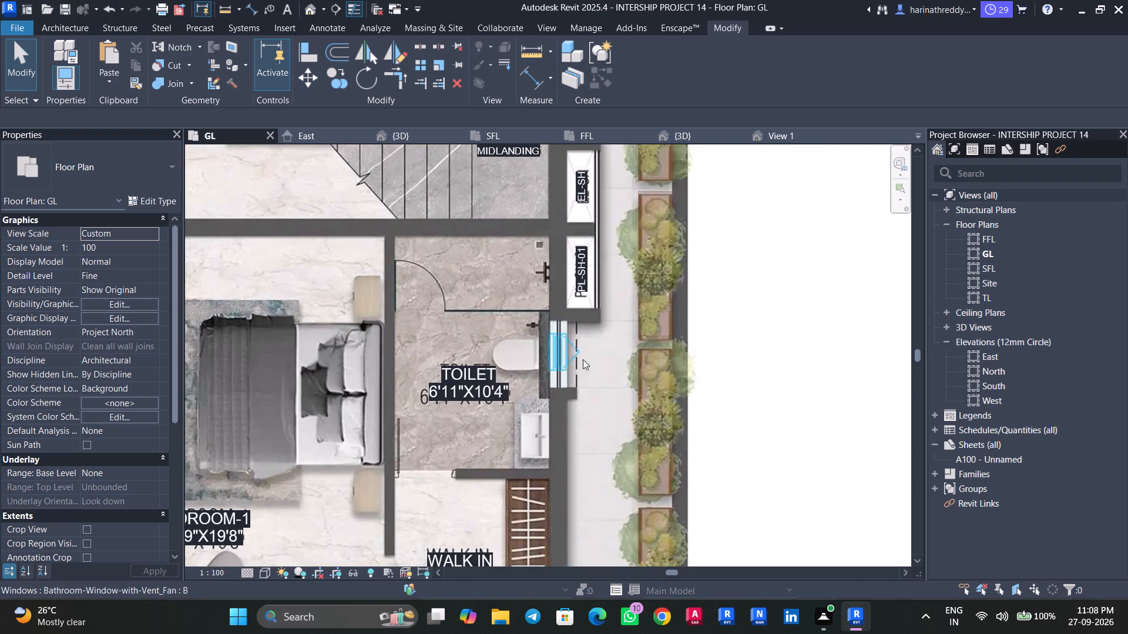
middle_drag(597, 389, 602, 515)
scroll(607, 437, down, 3)
middle_drag(579, 295, 580, 367)
scroll(580, 305, down, 1)
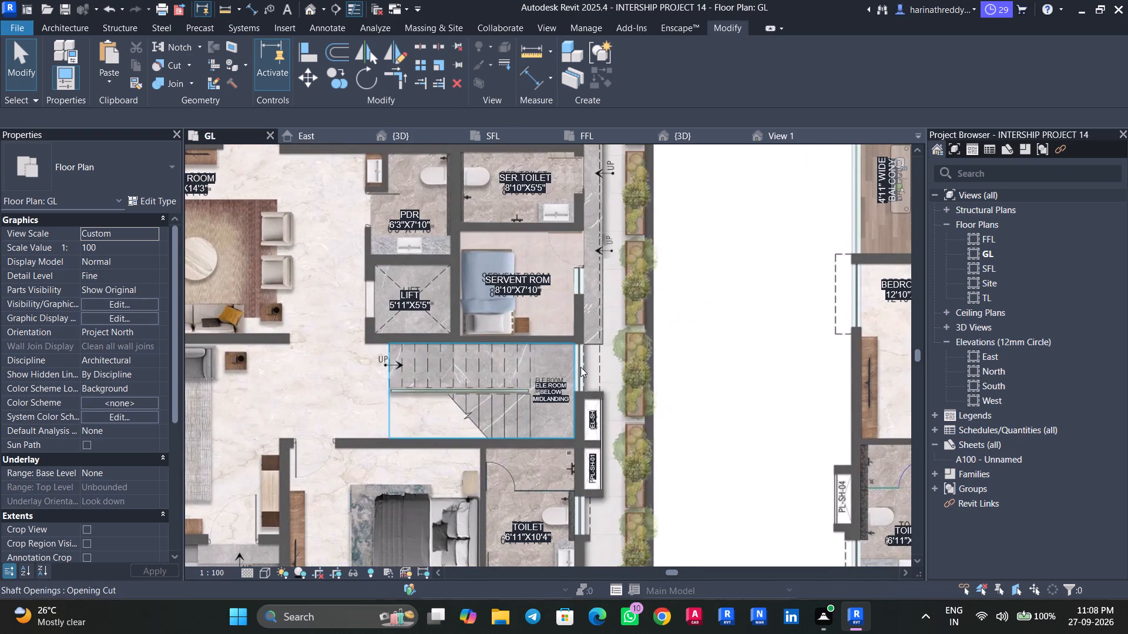
scroll(583, 367, up, 3)
text(WN)
scroll(590, 369, up, 2)
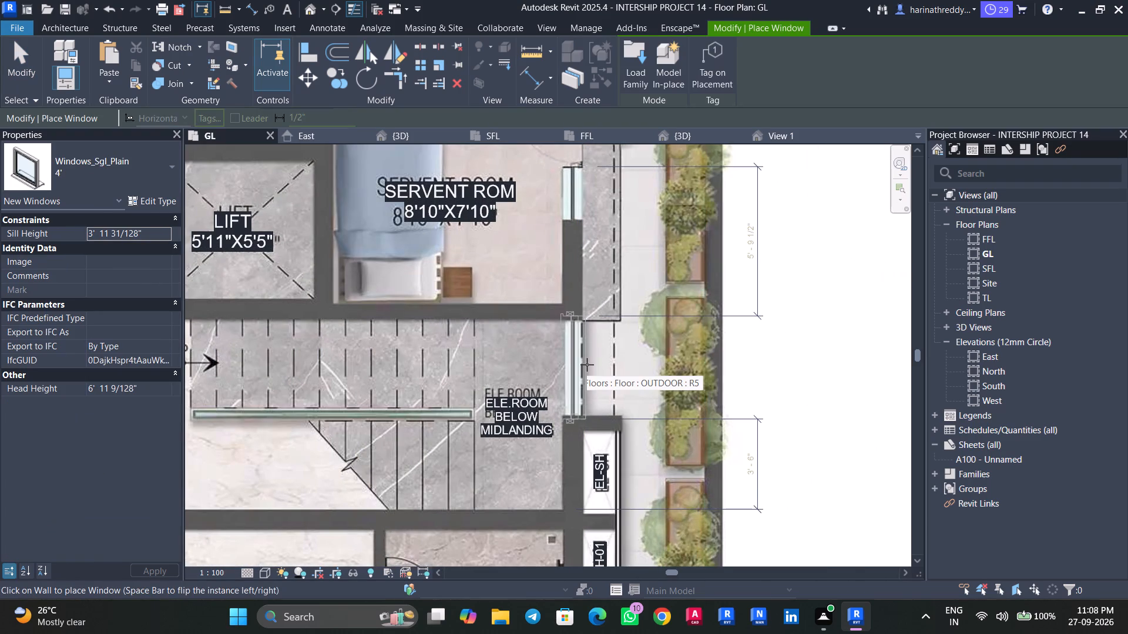
click(108, 153)
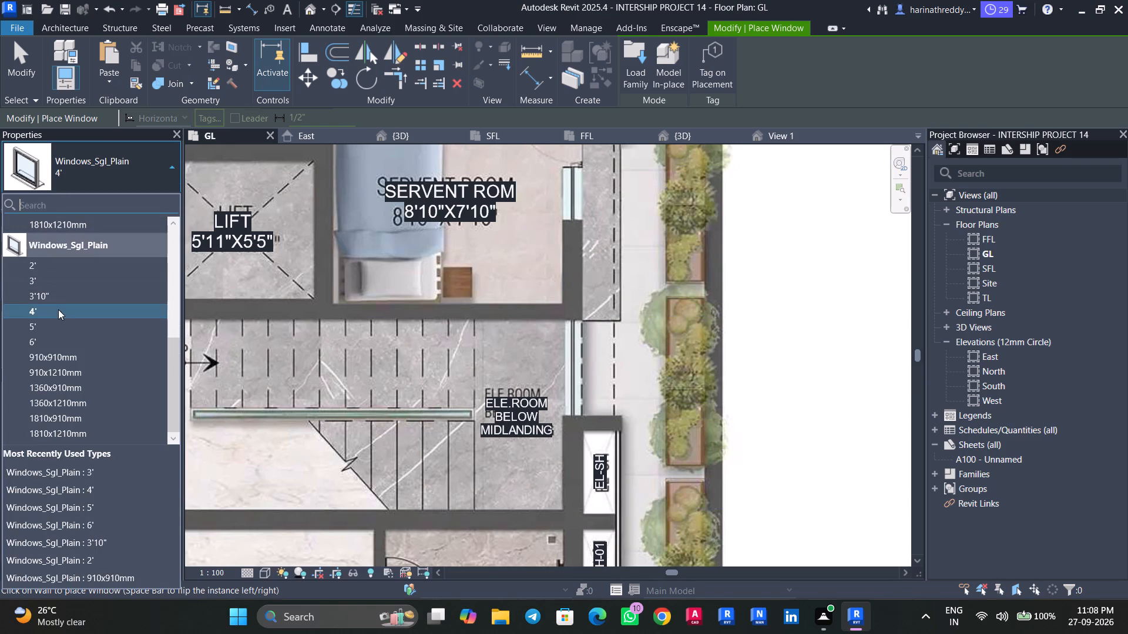
click(61, 293)
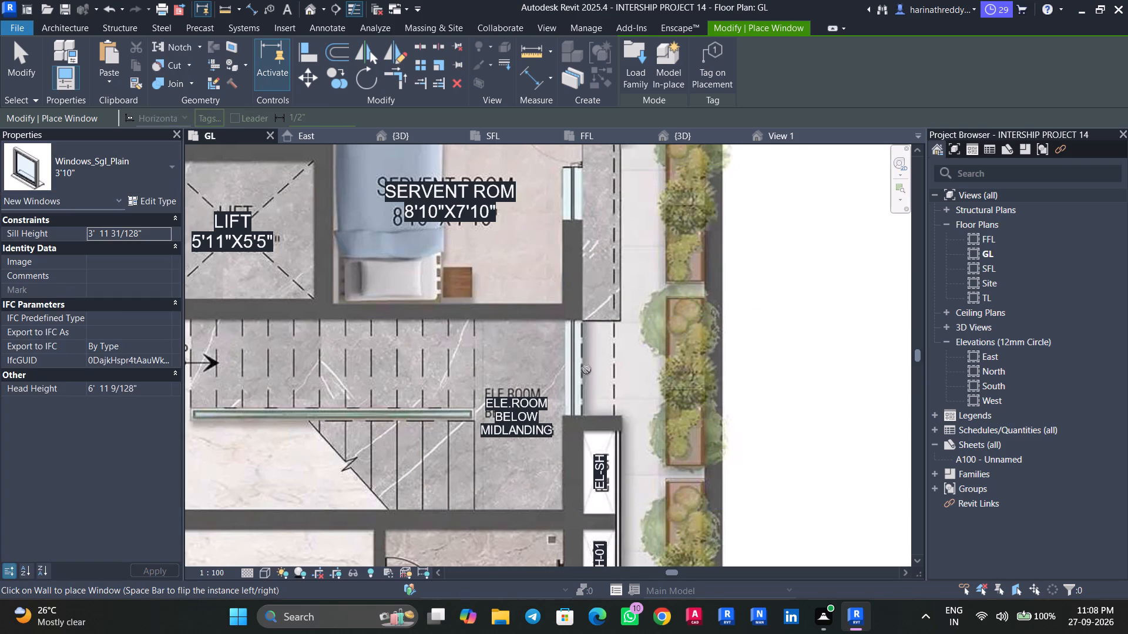
scroll(577, 375, up, 3)
scroll(577, 375, down, 1)
scroll(577, 375, up, 1)
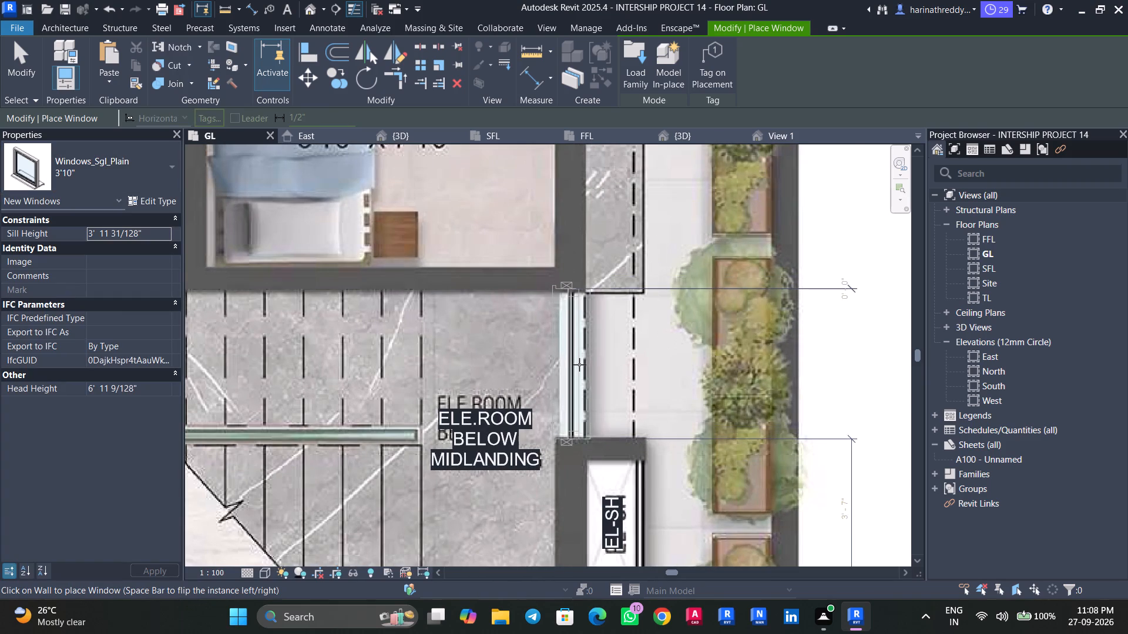
click(63, 164)
click(45, 275)
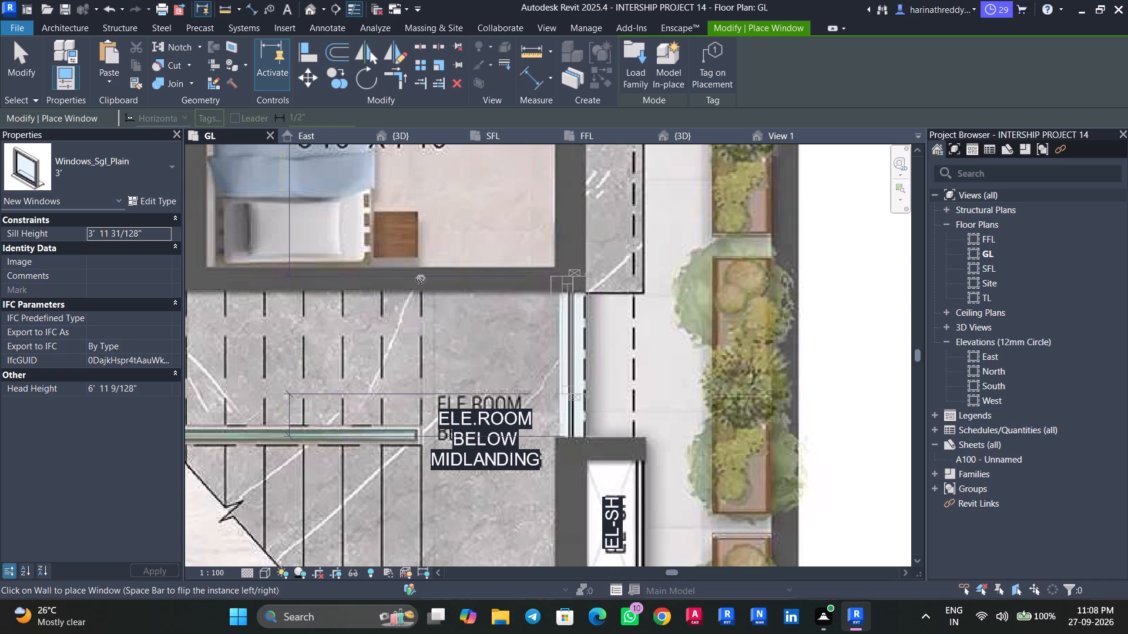
click(17, 143)
click(76, 293)
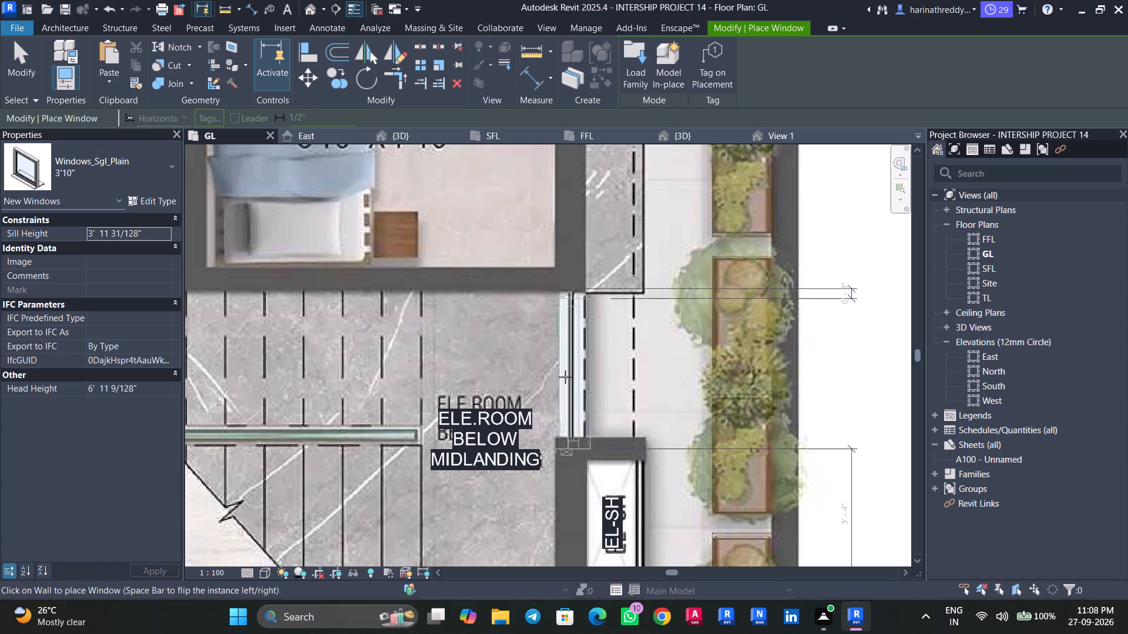
scroll(565, 377, up, 4)
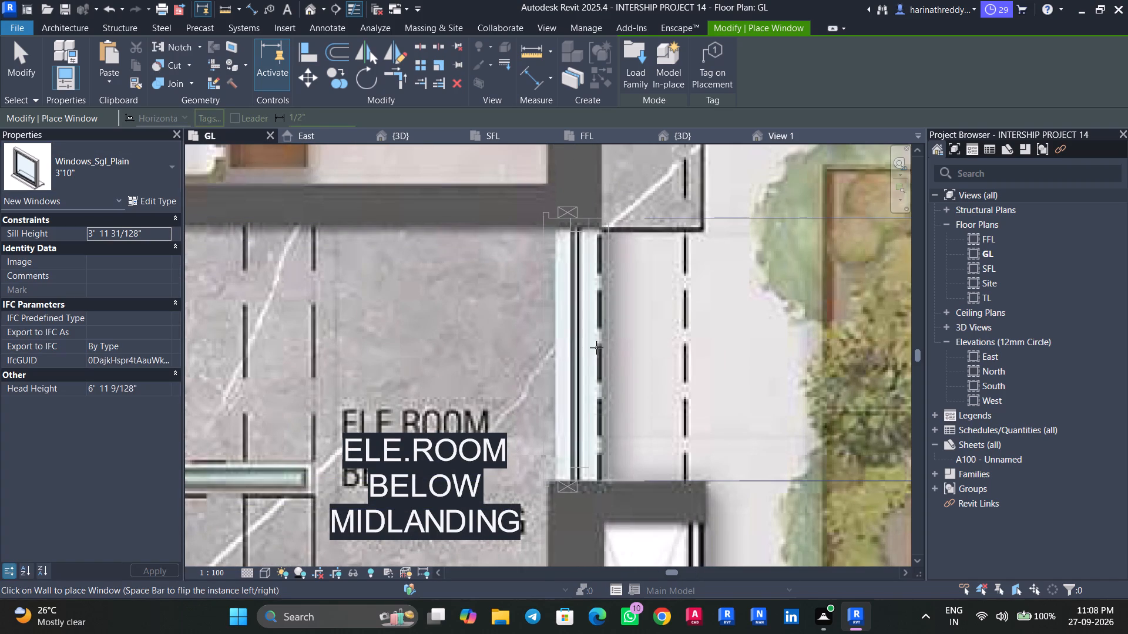
click(599, 348)
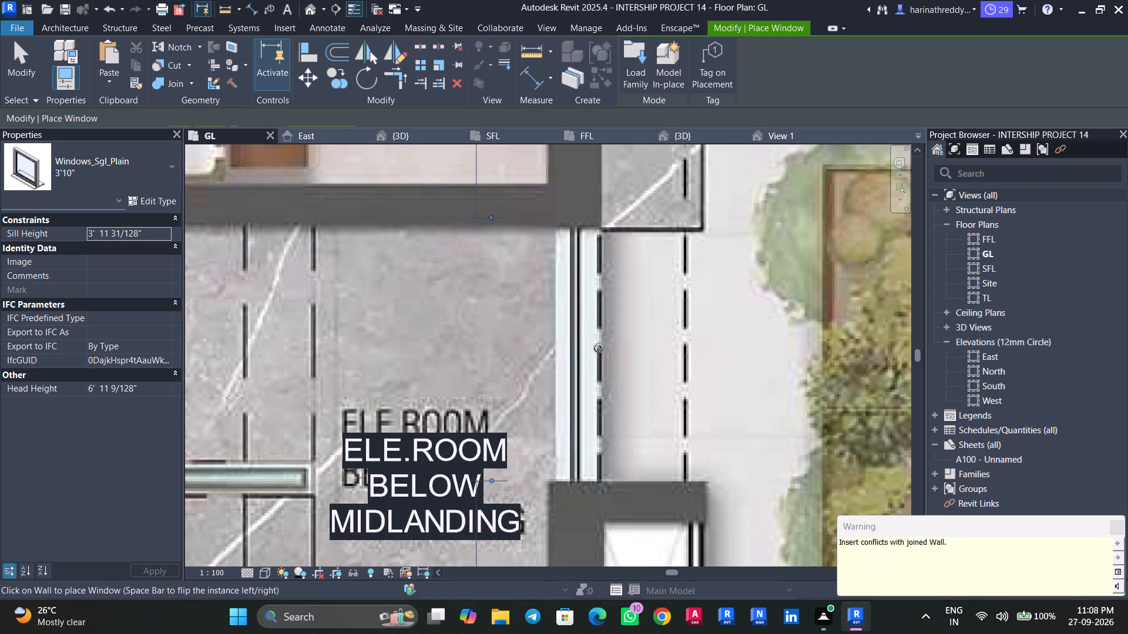
key(Escape)
key(Escape)
key(Escape)
Place a 2' Windows_Sgl_Plain window in the outer-wall opening of the ground-floor SERVENT ROOM.
scroll(466, 273, down, 7)
middle_drag(475, 294, 485, 427)
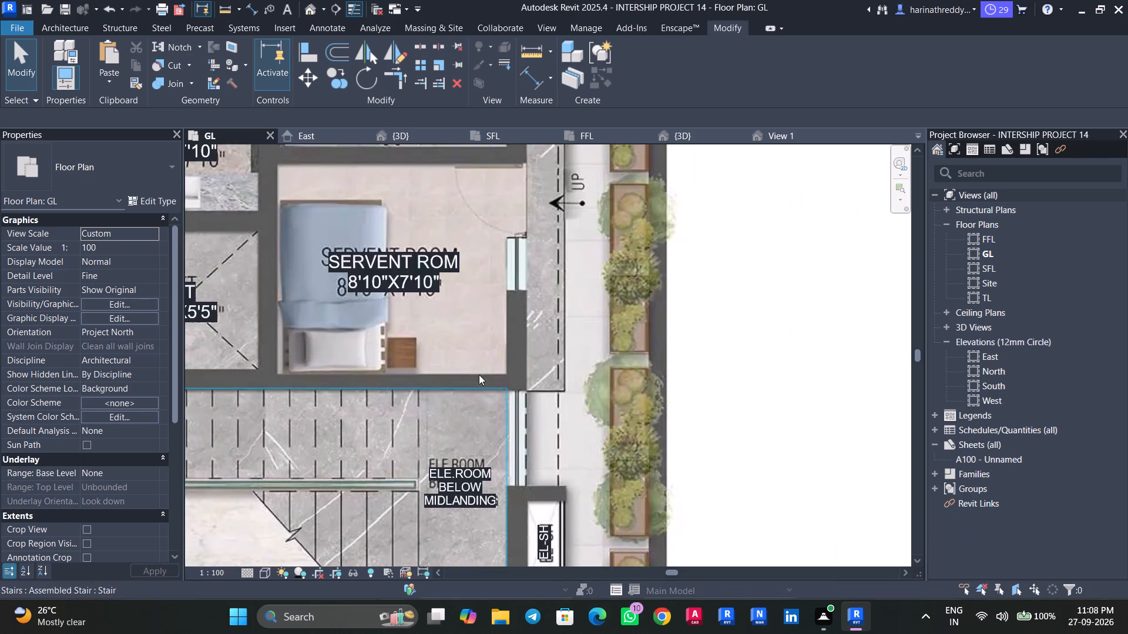
scroll(479, 372, down, 4)
scroll(505, 303, up, 8)
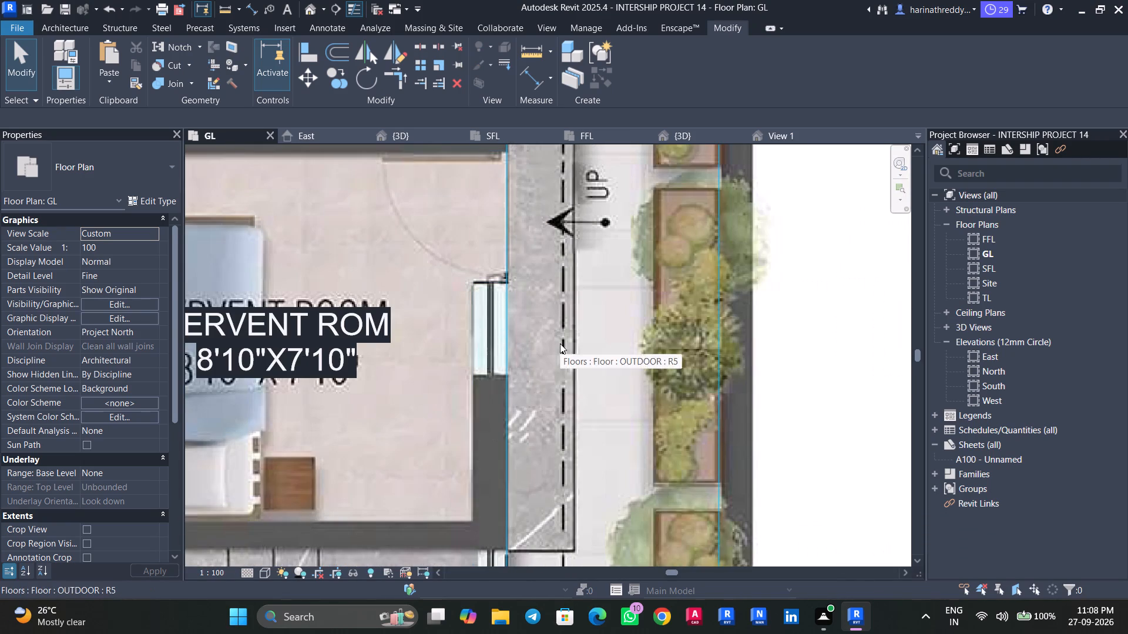
scroll(560, 343, down, 4)
text(WN)
click(156, 178)
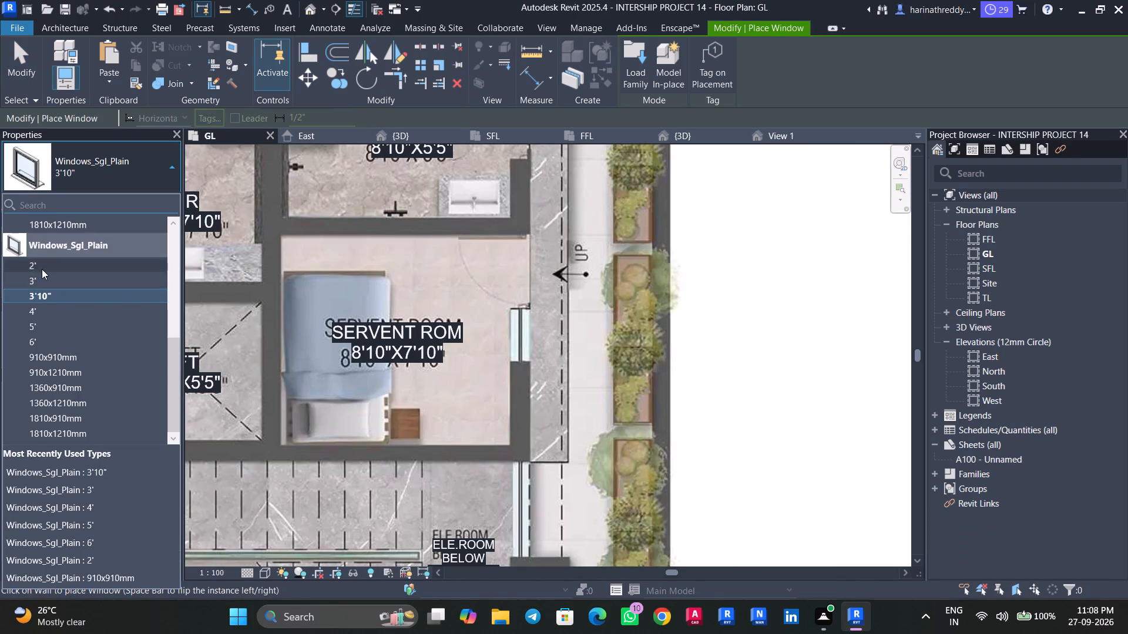
click(42, 269)
scroll(488, 315, up, 3)
scroll(488, 315, down, 1)
scroll(489, 315, up, 1)
scroll(532, 344, up, 3)
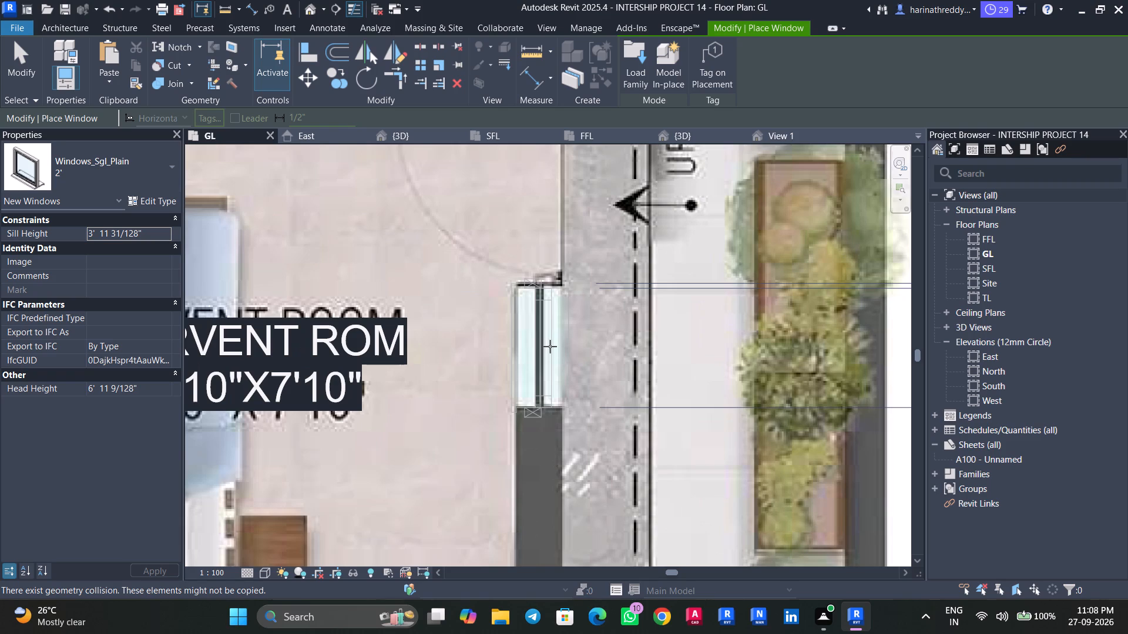
click(554, 346)
scroll(554, 345, down, 6)
key(Escape)
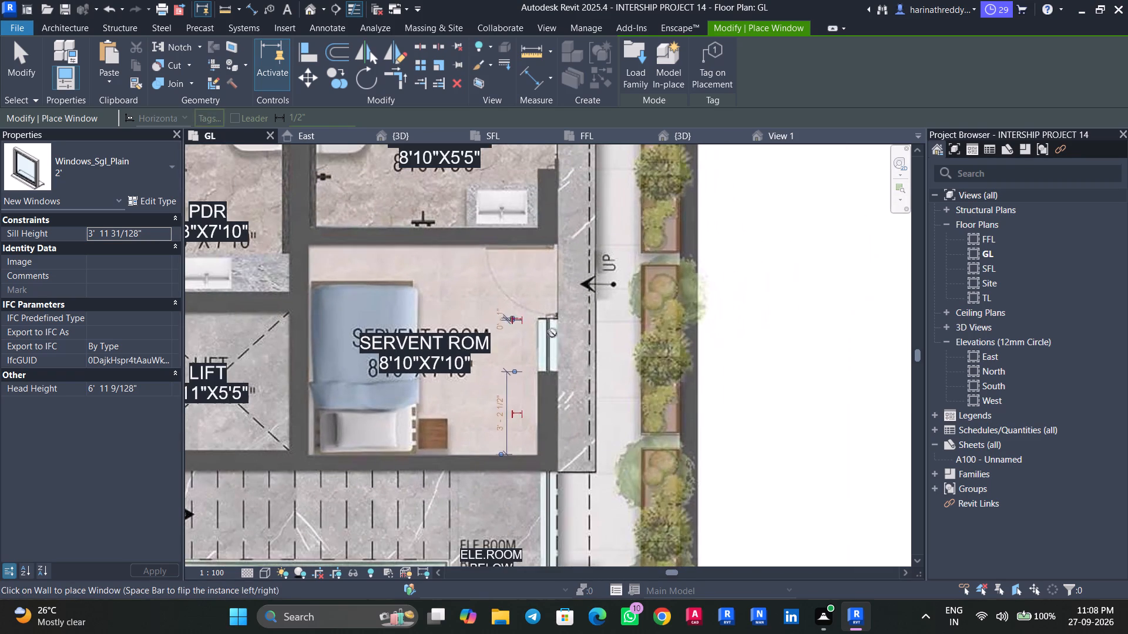
key(Escape)
Place a 5' Windows_Sgl_Plain window in the KITCHEN/DINING outer wall, in the opening above the counter between sink and hob.
scroll(536, 289, down, 4)
middle_drag(536, 288, 511, 419)
middle_drag(469, 328, 485, 395)
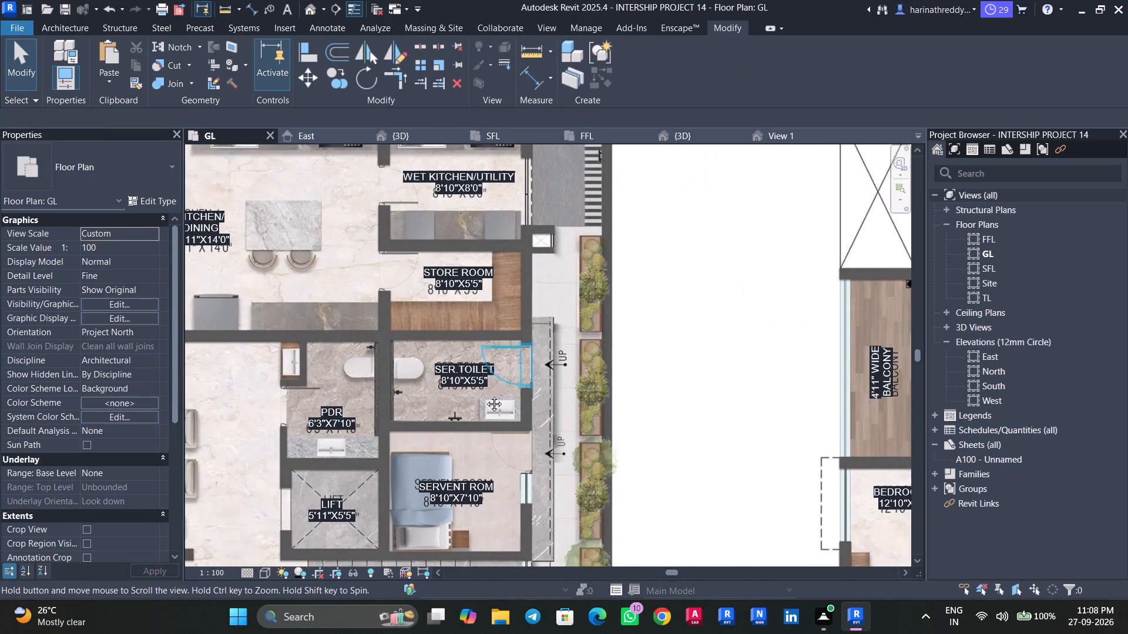
middle_drag(485, 395, 490, 416)
middle_drag(489, 338, 496, 436)
scroll(546, 340, up, 3)
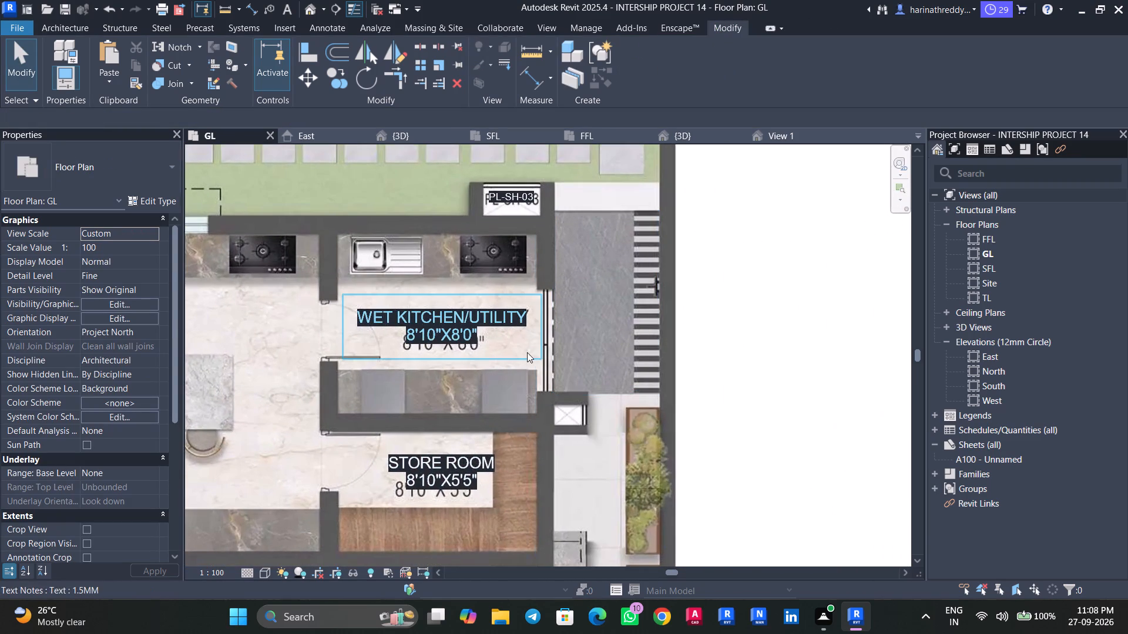
scroll(537, 341, down, 3)
scroll(548, 334, up, 10)
scroll(536, 348, down, 8)
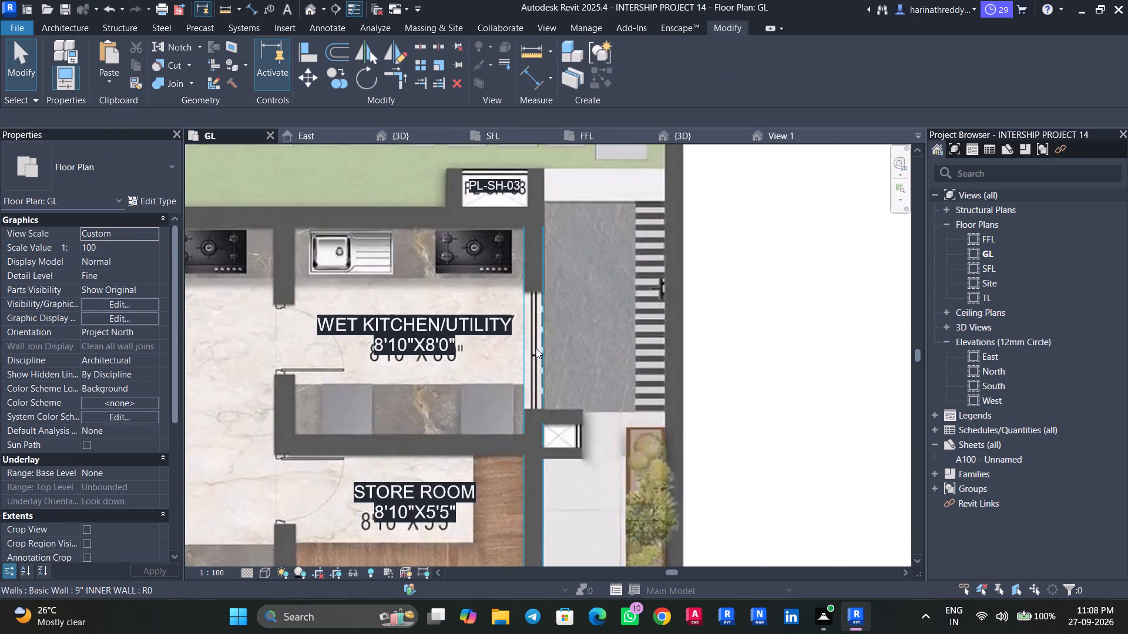
middle_drag(536, 348, 557, 415)
scroll(481, 394, up, 1)
middle_drag(481, 394, 667, 394)
middle_drag(464, 373, 599, 402)
scroll(443, 326, up, 3)
text(WN)
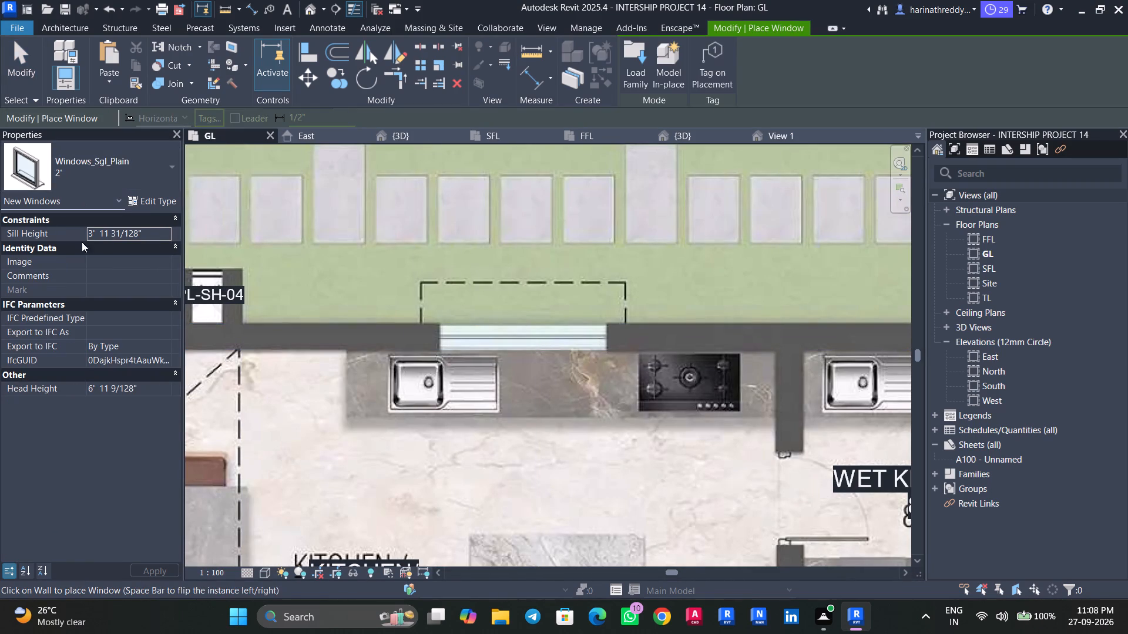
click(99, 171)
click(61, 322)
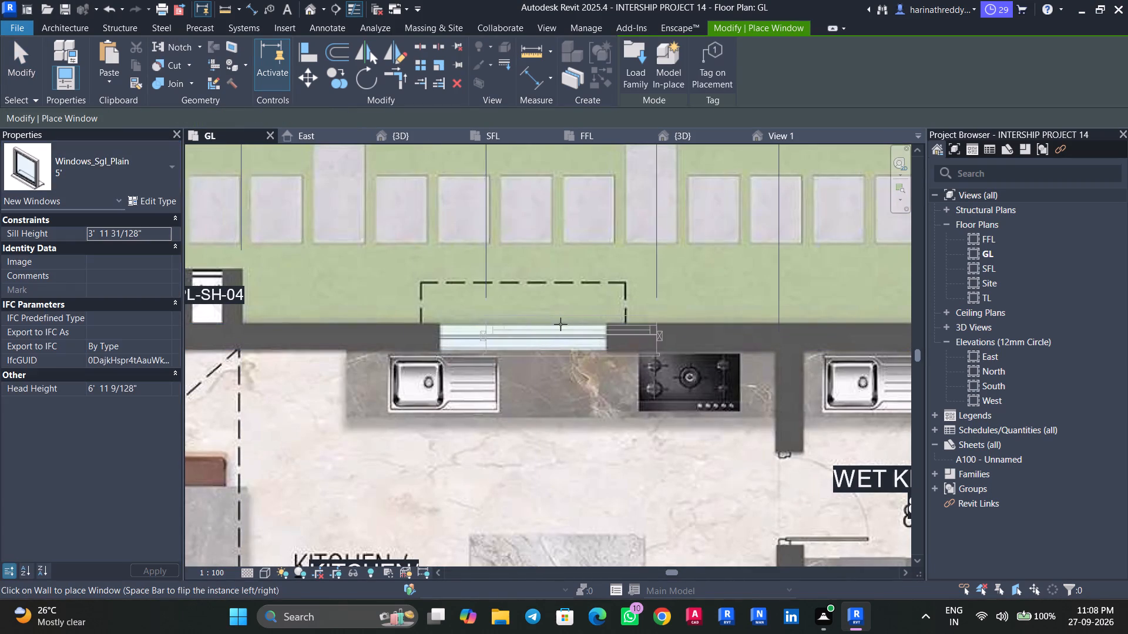
scroll(511, 329, up, 3)
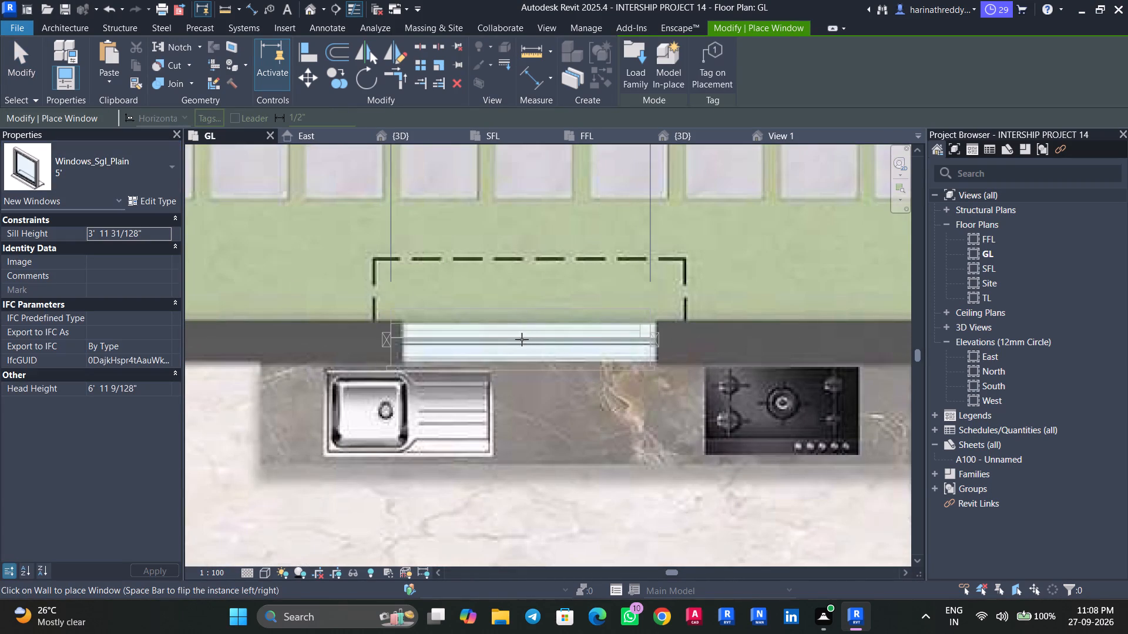
key(space)
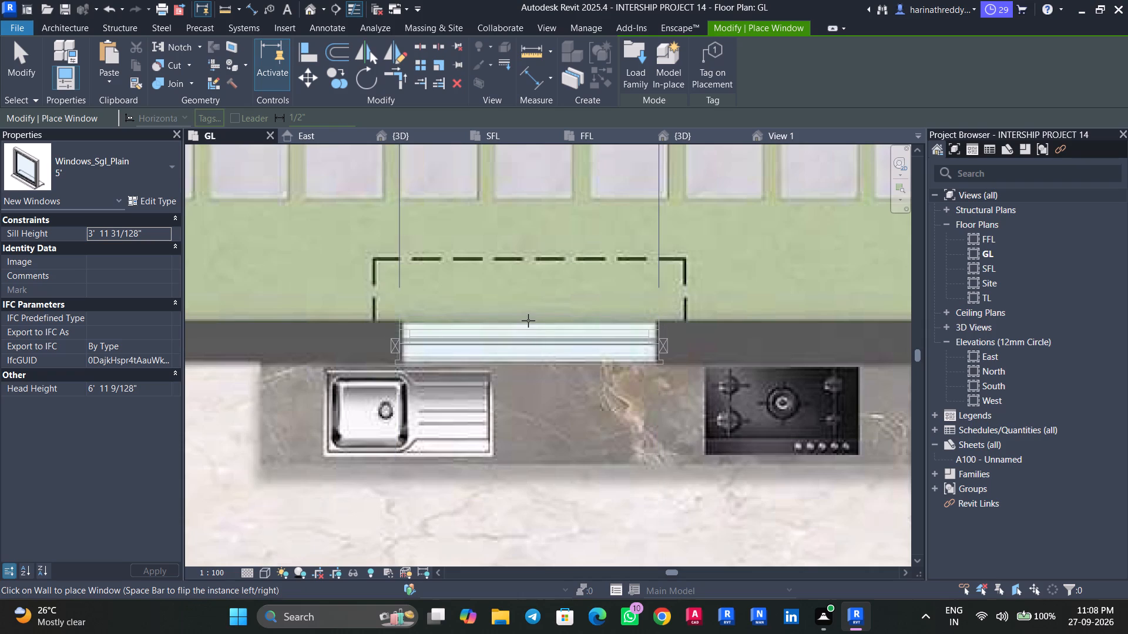
key(space)
key(space)
key(space)
scroll(528, 321, up, 1)
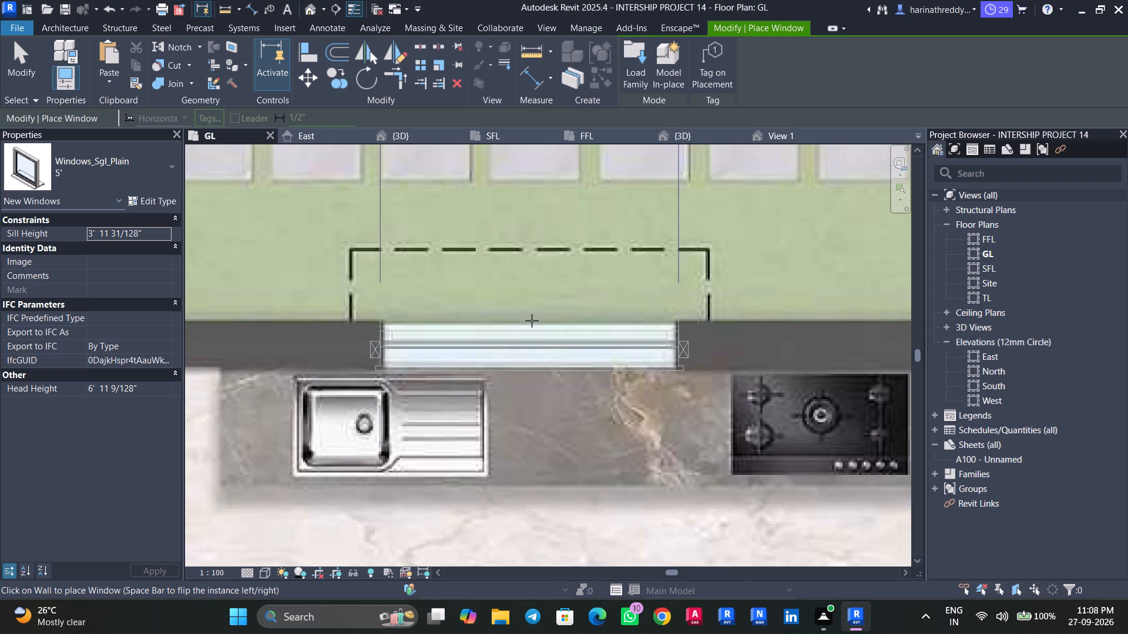
key(space)
key(space)
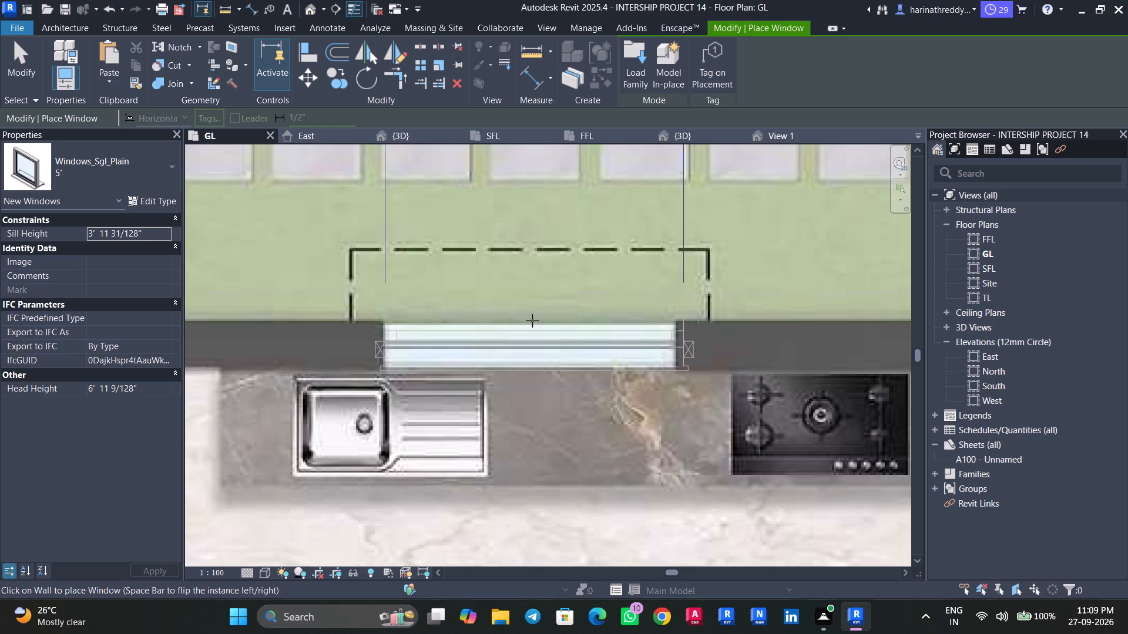
key(space)
key(space)
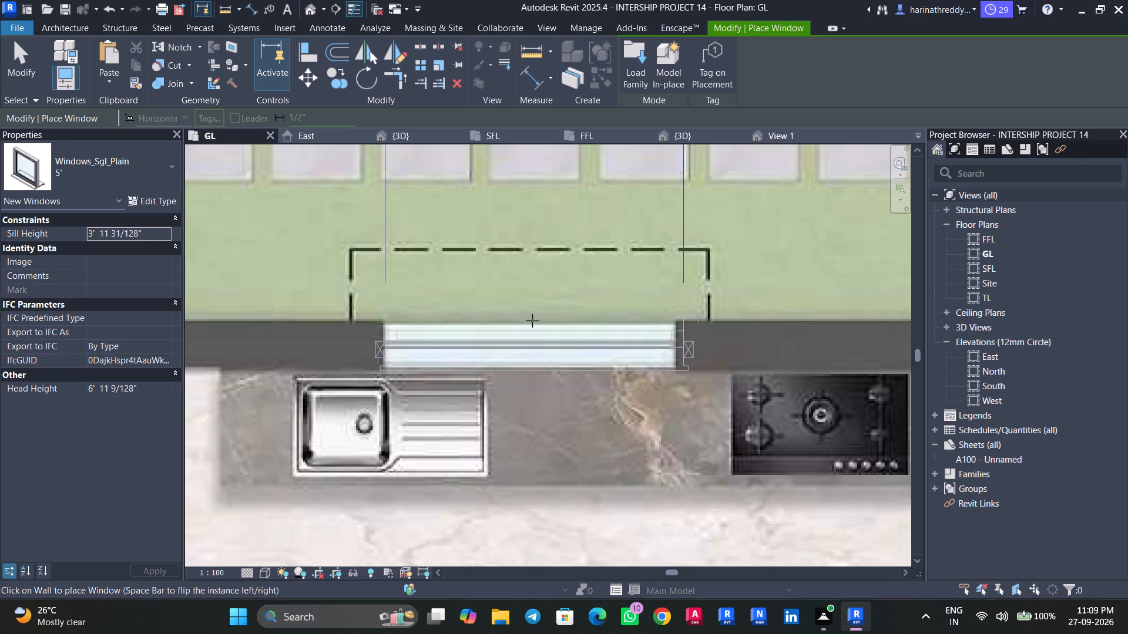
click(530, 321)
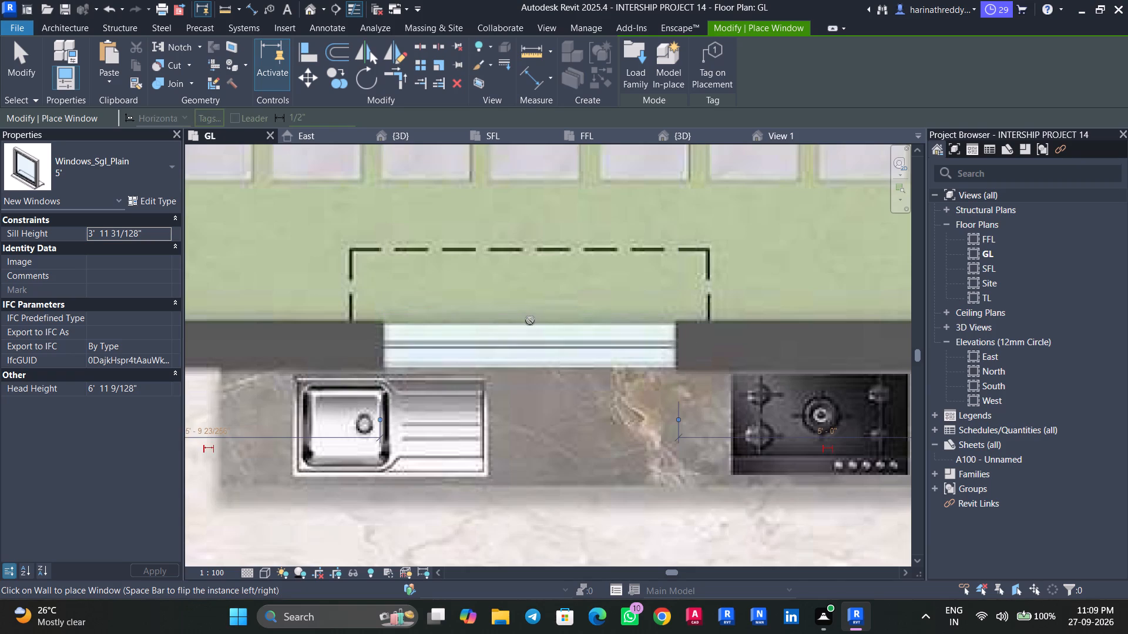
scroll(530, 321, down, 10)
scroll(531, 317, up, 1)
scroll(533, 313, down, 2)
key(Escape)
Place a 6' Windows_Sgl_Plain window in the KITCHEN/DINING outer wall by the dining table, in the opening next to PL-SH-04.
scroll(333, 326, up, 3)
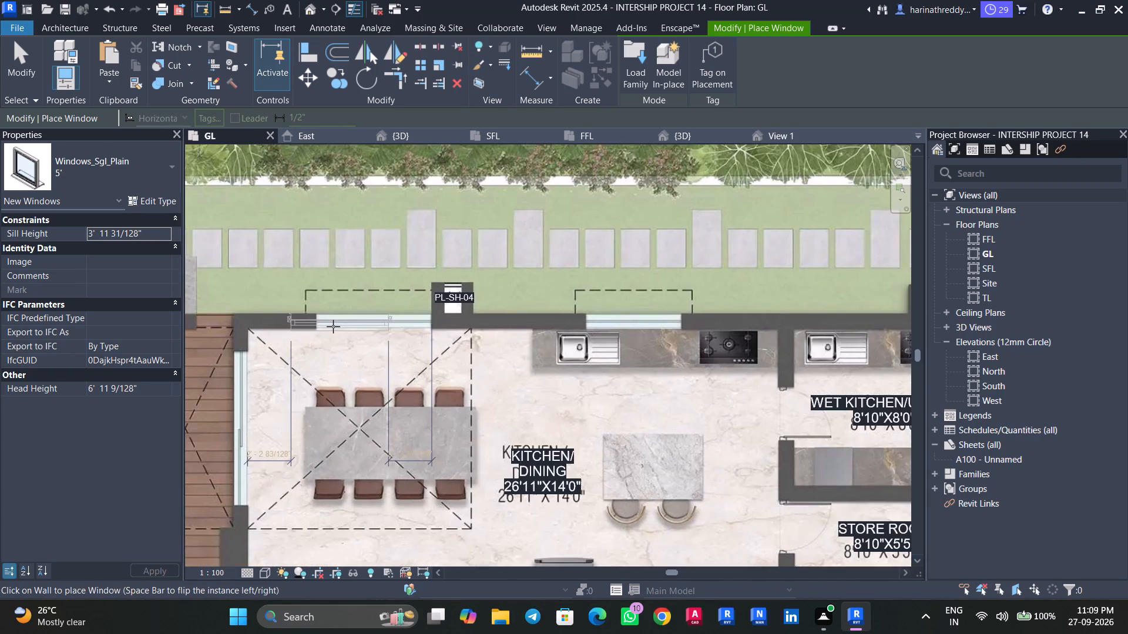
middle_drag(368, 319, 427, 313)
click(110, 174)
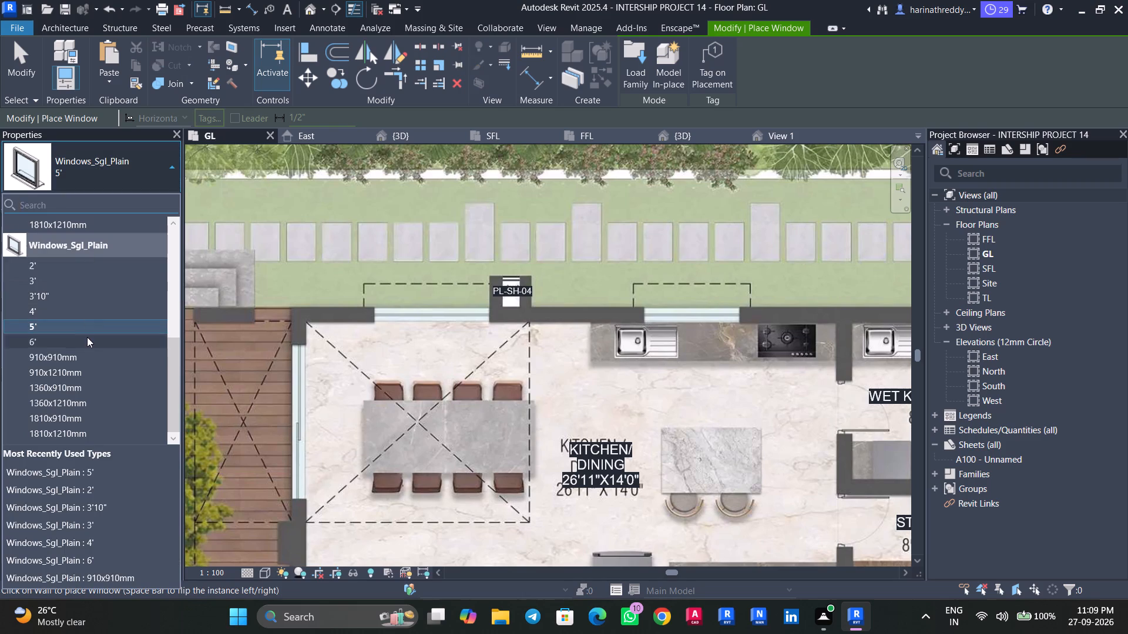
click(87, 337)
scroll(445, 315, up, 8)
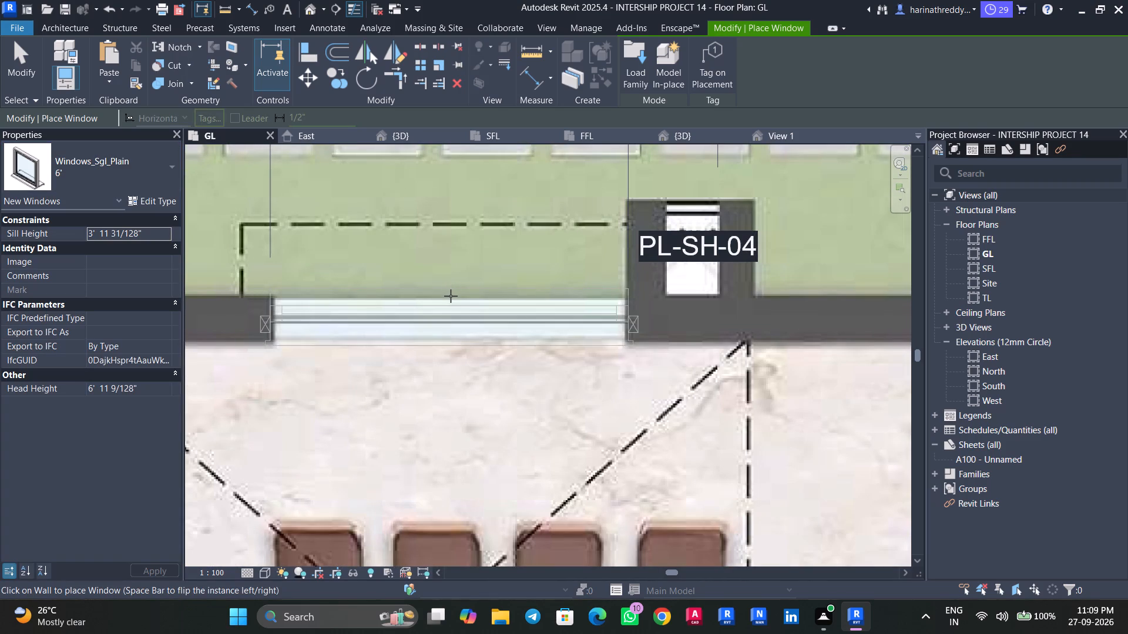
key(space)
key(space)
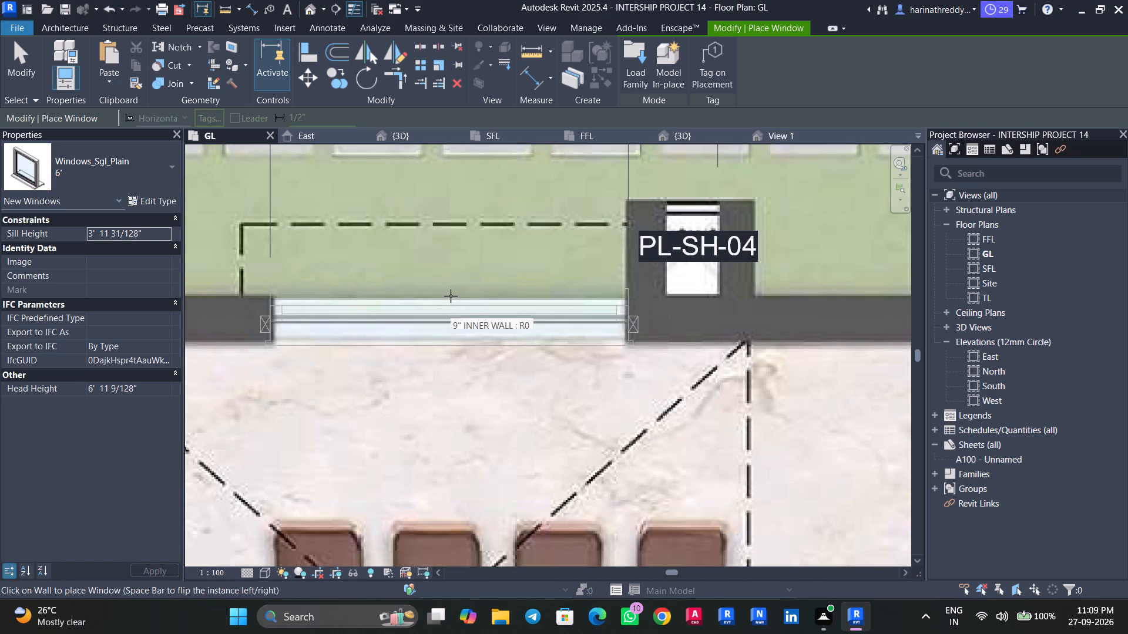
click(451, 296)
scroll(450, 296, down, 9)
key(Escape)
middle_drag(366, 369, 414, 272)
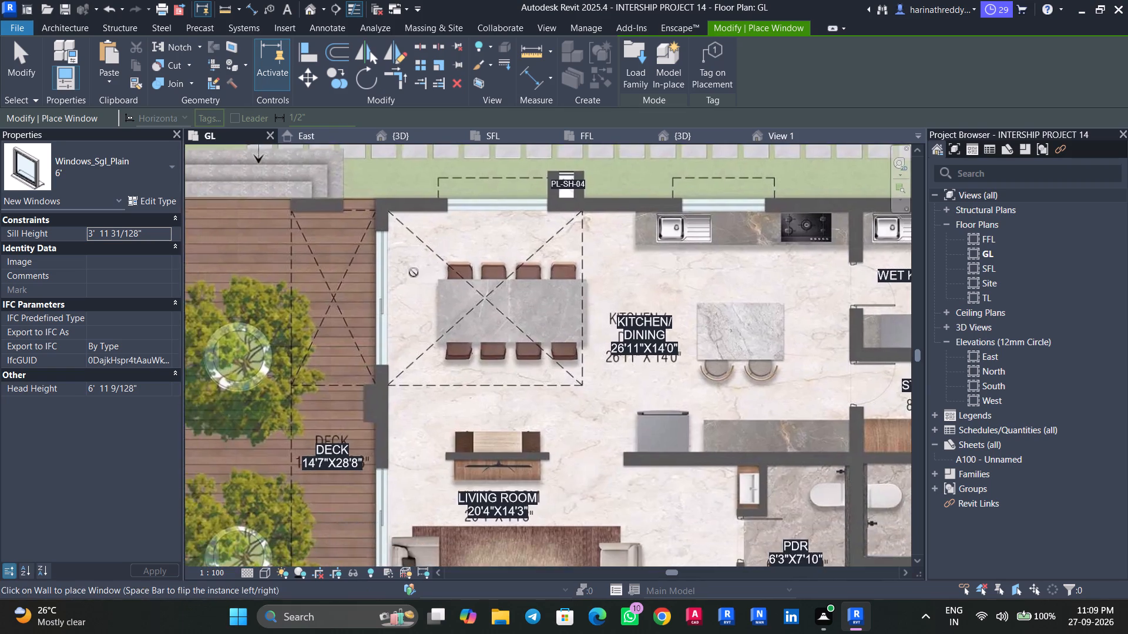
scroll(414, 272, down, 3)
middle_drag(414, 279, 448, 185)
scroll(434, 335, up, 3)
key(Escape)
key(Escape)
Place a 5' Windows_Sgl_Plain window in the LIVING ROOM wall facing the DECK, in the opening beside the sofa corner.
middle_drag(445, 340, 444, 262)
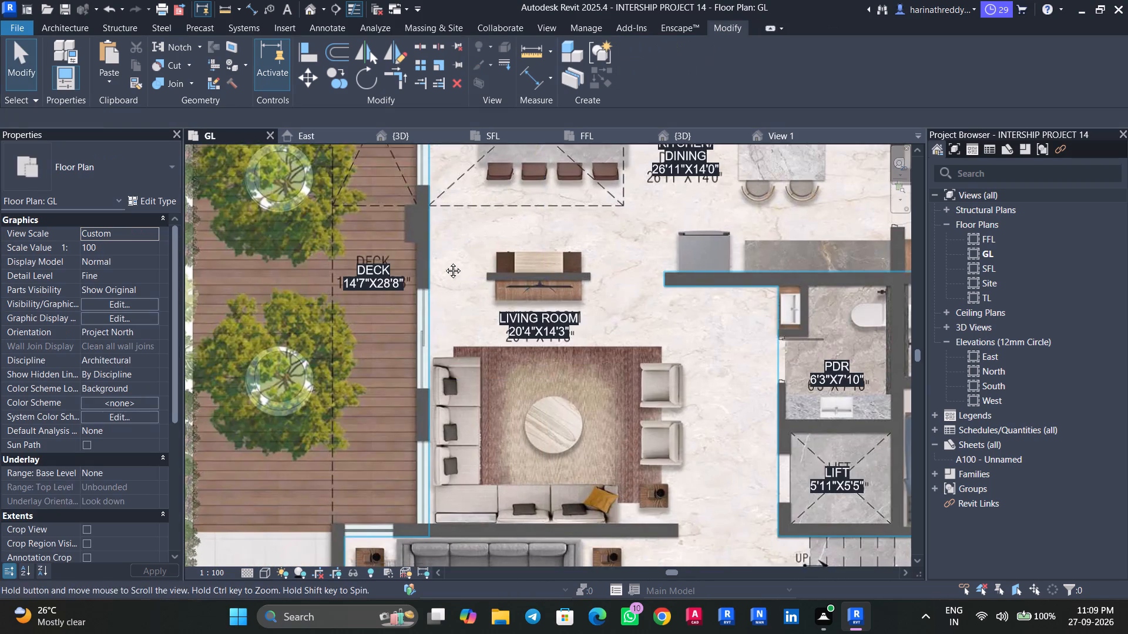
middle_drag(444, 262, 444, 204)
scroll(425, 343, up, 4)
middle_drag(425, 336, 446, 257)
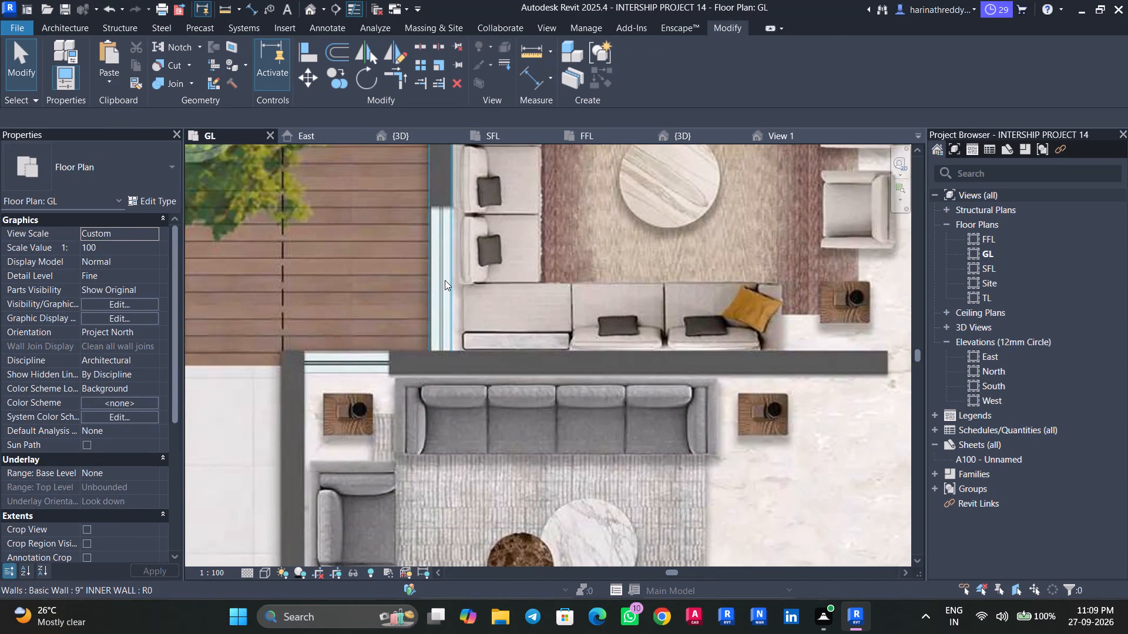
key(w)
key(n)
click(155, 175)
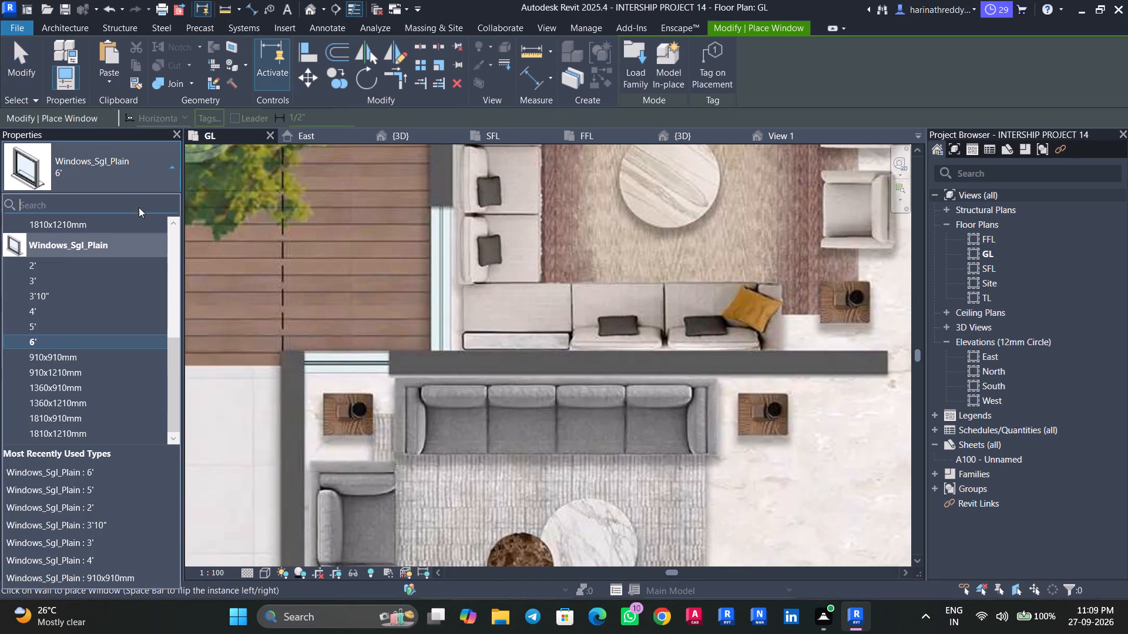
click(54, 280)
click(128, 157)
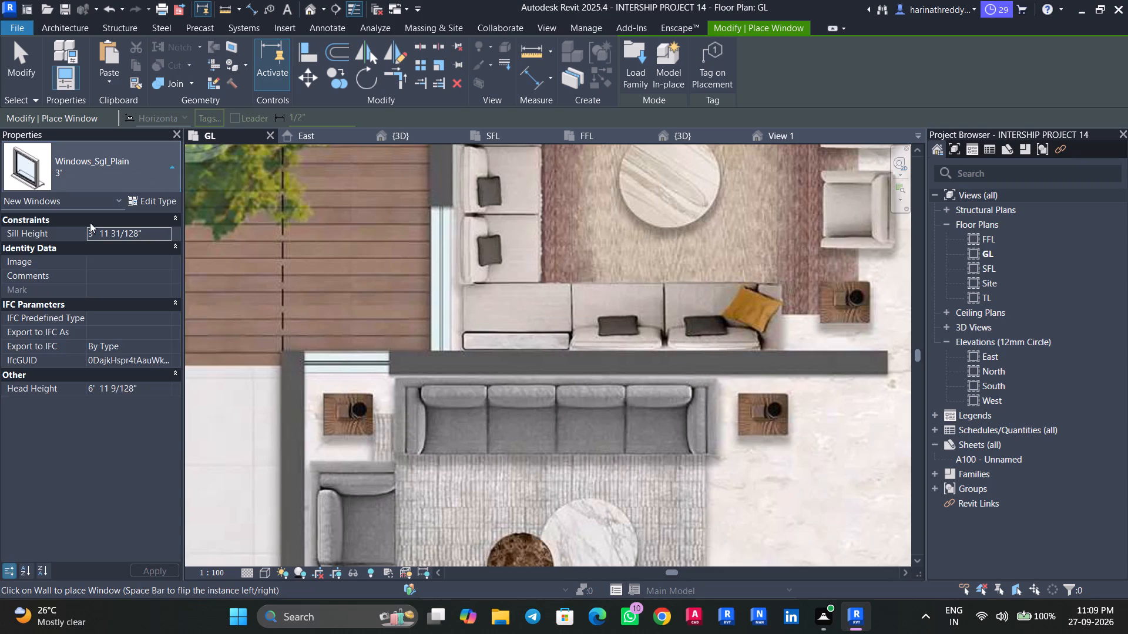
click(89, 326)
scroll(463, 267, up, 4)
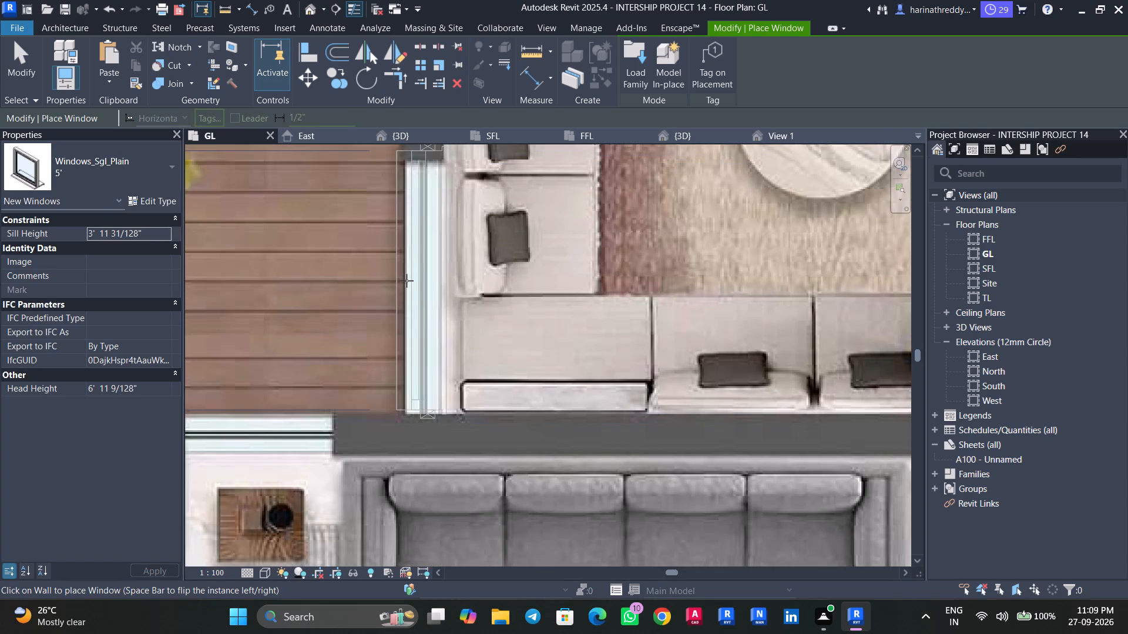
key(space)
key(space)
key(space)
key(space)
scroll(407, 281, up, 3)
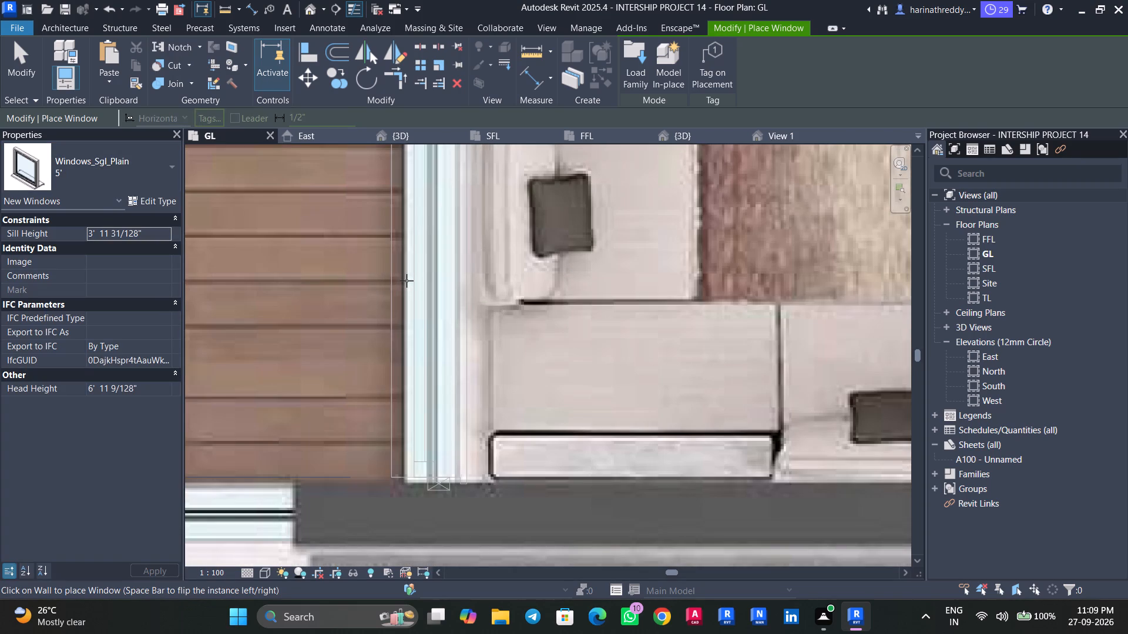
scroll(407, 281, down, 4)
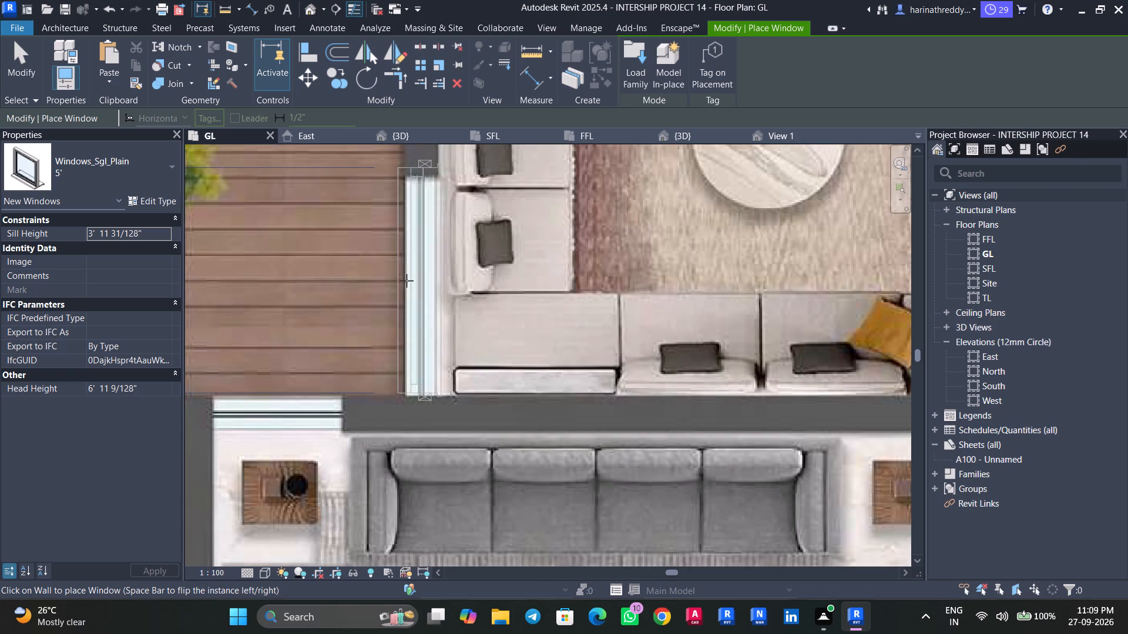
click(407, 281)
key(Escape)
key(Escape)
Place a 3' Windows_Sgl_Plain window in the DRAWING room wall facing the DECK, in the short opening by the corner side table.
middle_drag(364, 292, 528, 169)
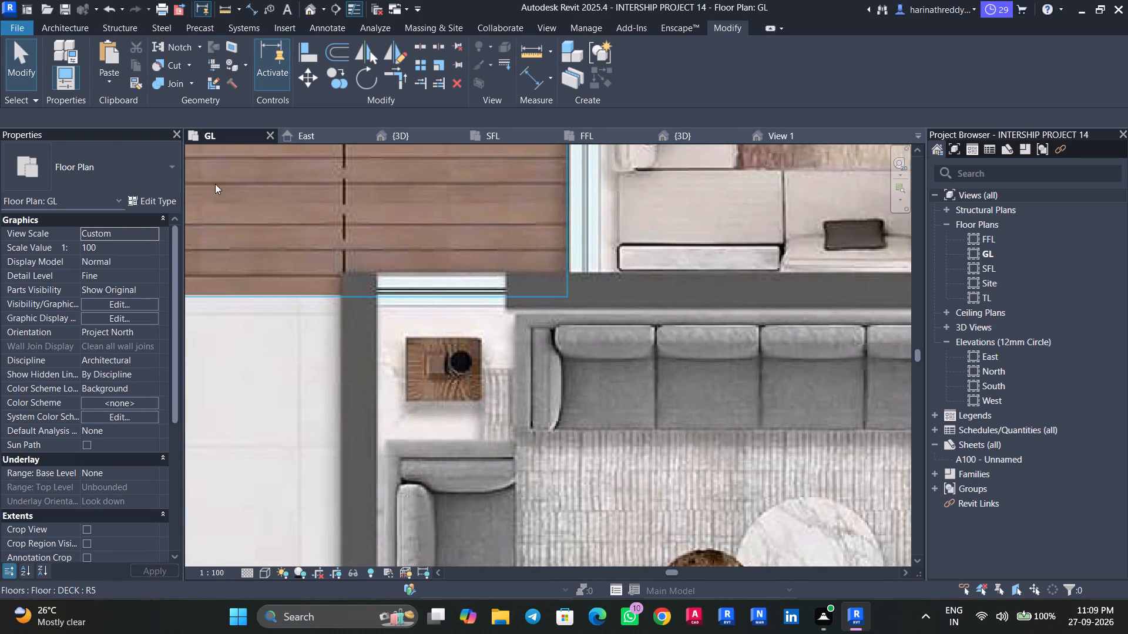
text(WN)
click(43, 154)
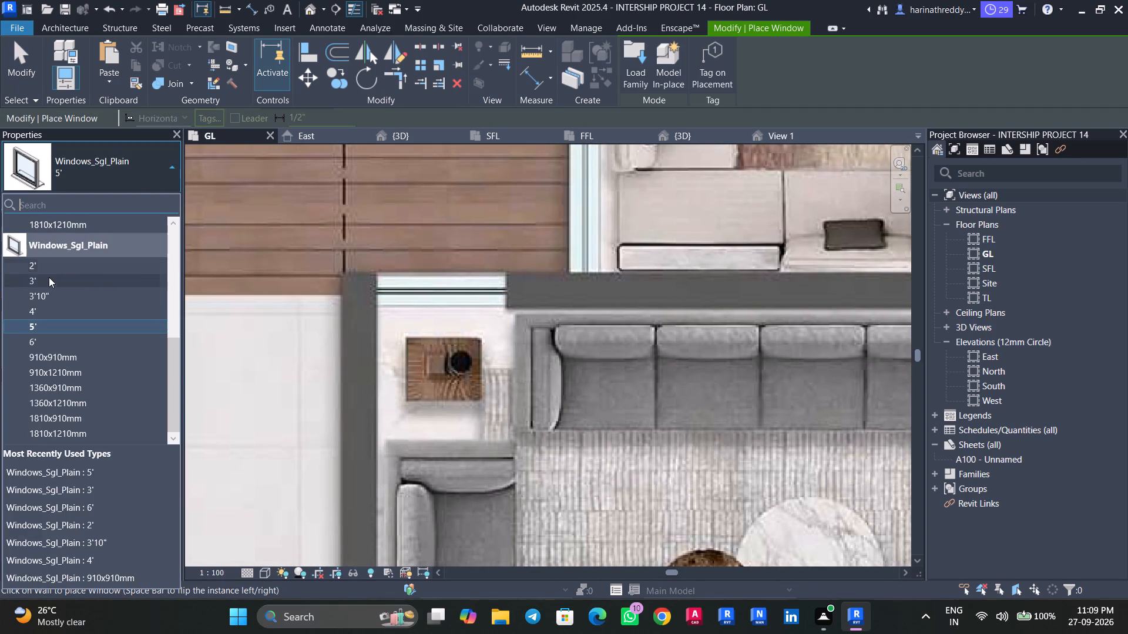
click(49, 281)
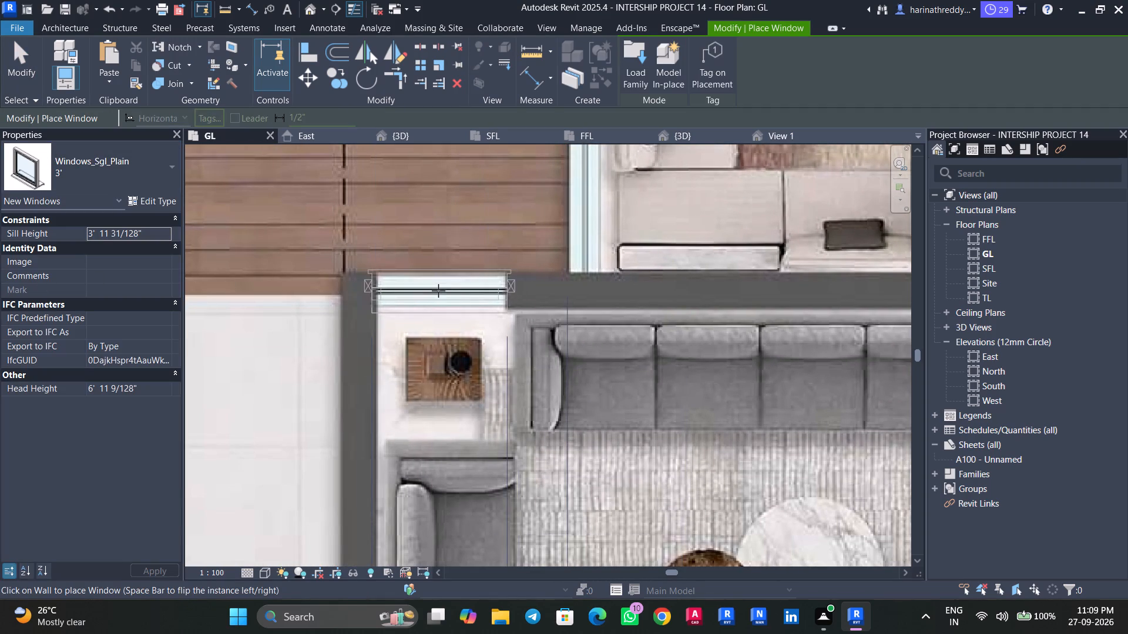
scroll(439, 291, up, 3)
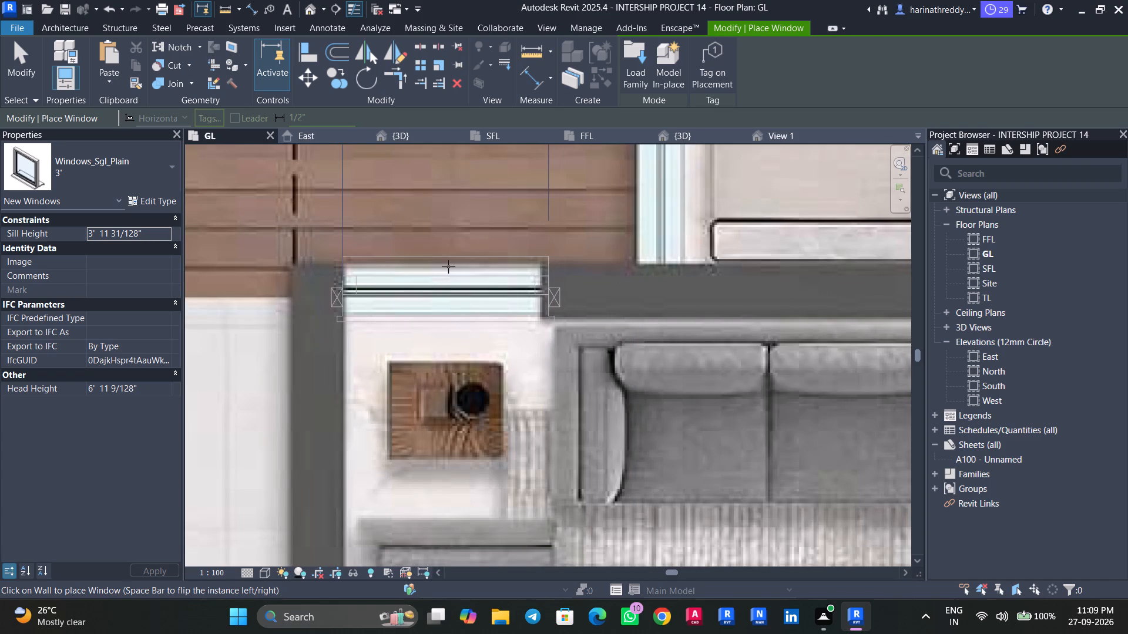
click(448, 267)
key(Escape)
key(Escape)
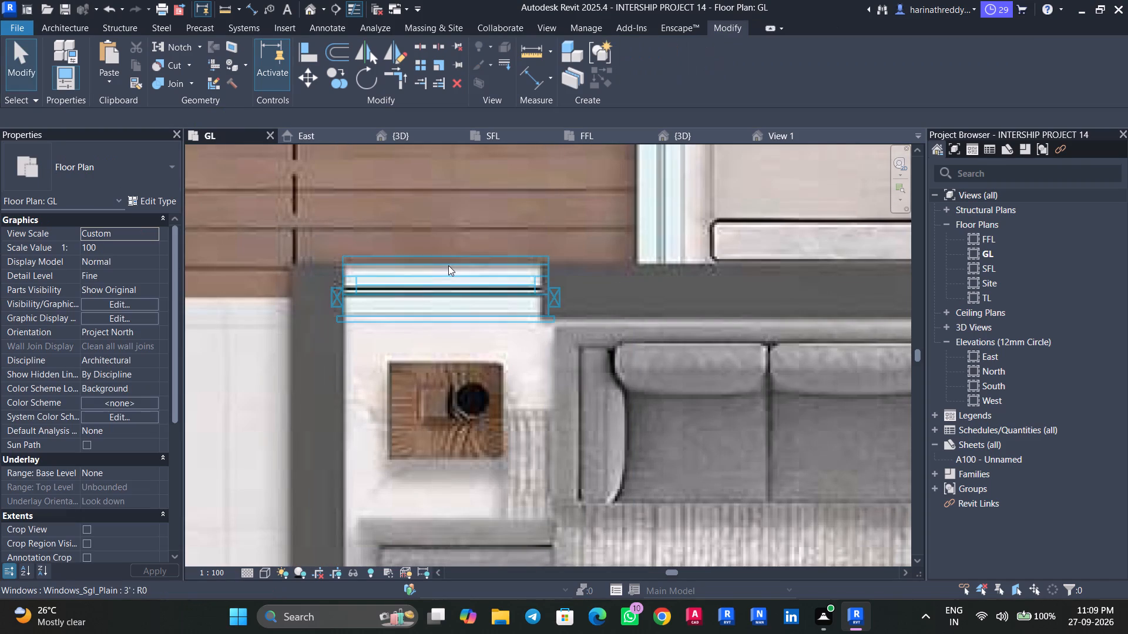
key(Tab)
key(Tab)
Place a 6' Windows_Sgl_Plain window in the DRAWING room wall facing the PORTICO, in the opening behind the TV unit.
scroll(448, 265, down, 6)
scroll(448, 265, up, 1)
scroll(448, 265, down, 3)
middle_drag(459, 326, 415, 145)
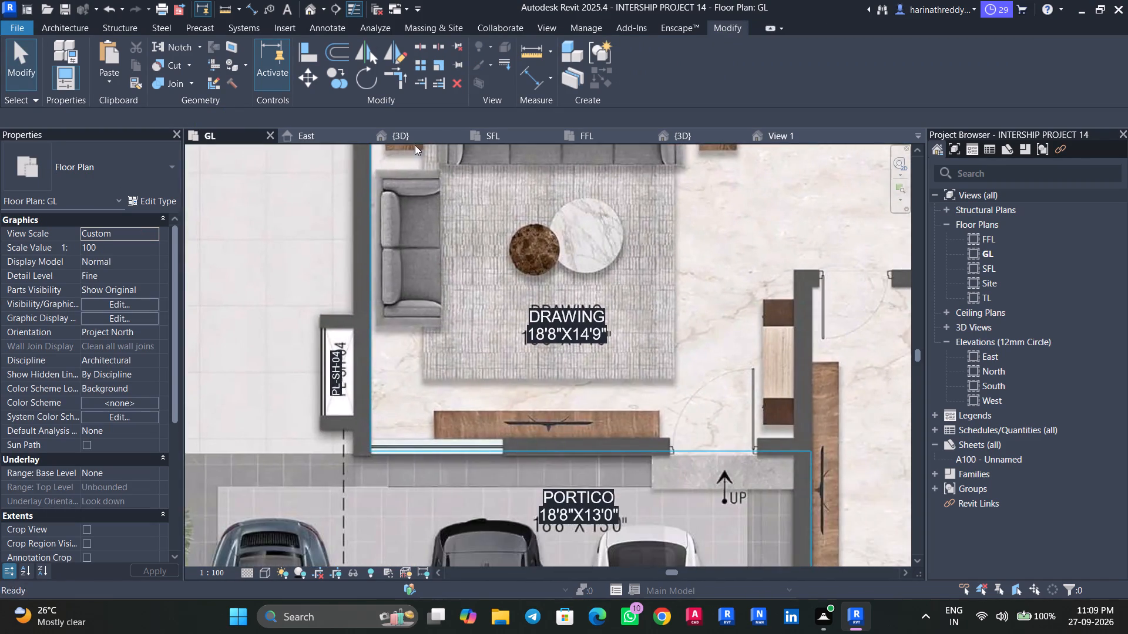
middle_drag(415, 145, 415, 146)
scroll(413, 220, down, 2)
key(Escape)
scroll(422, 377, up, 4)
middle_drag(424, 346, 397, 258)
scroll(398, 263, up, 1)
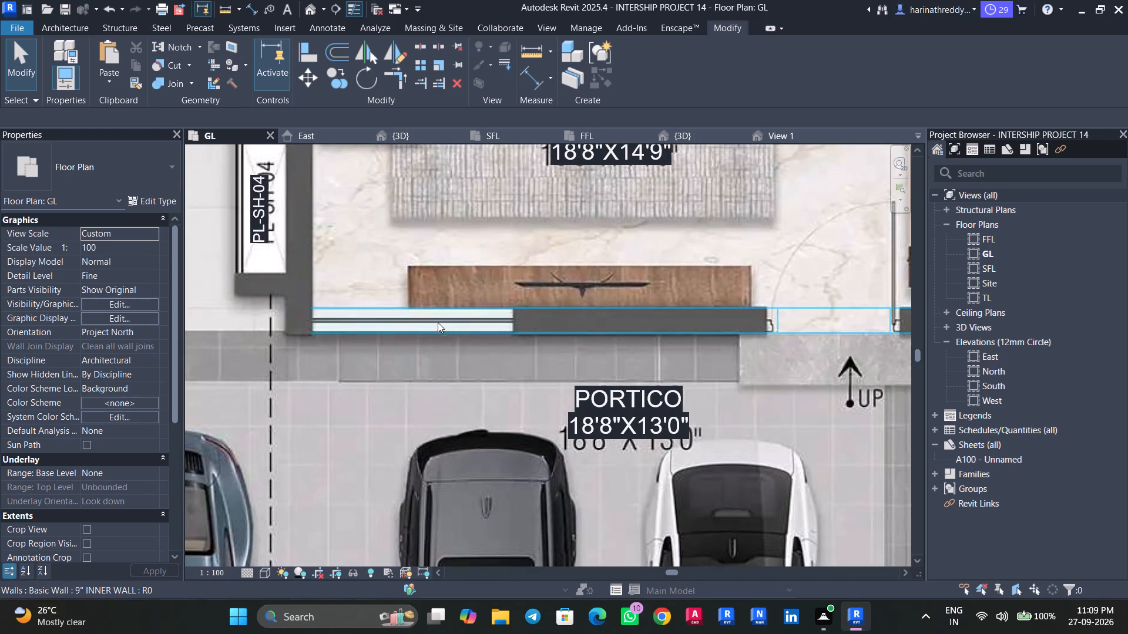
key(w)
key(n)
click(106, 161)
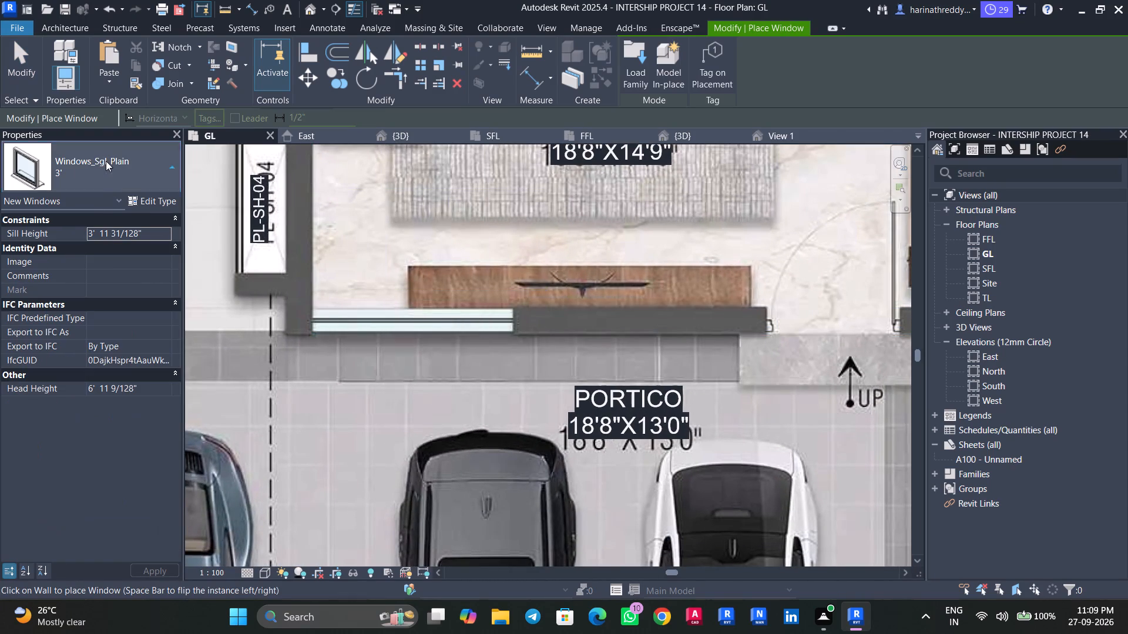
click(59, 307)
click(115, 170)
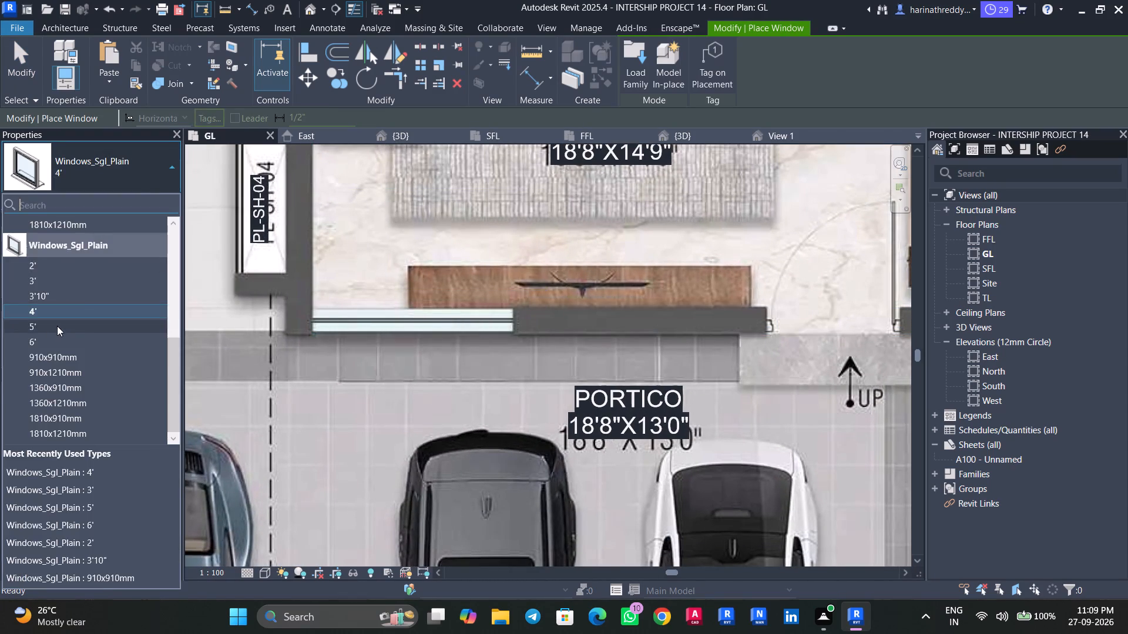
click(57, 326)
click(124, 175)
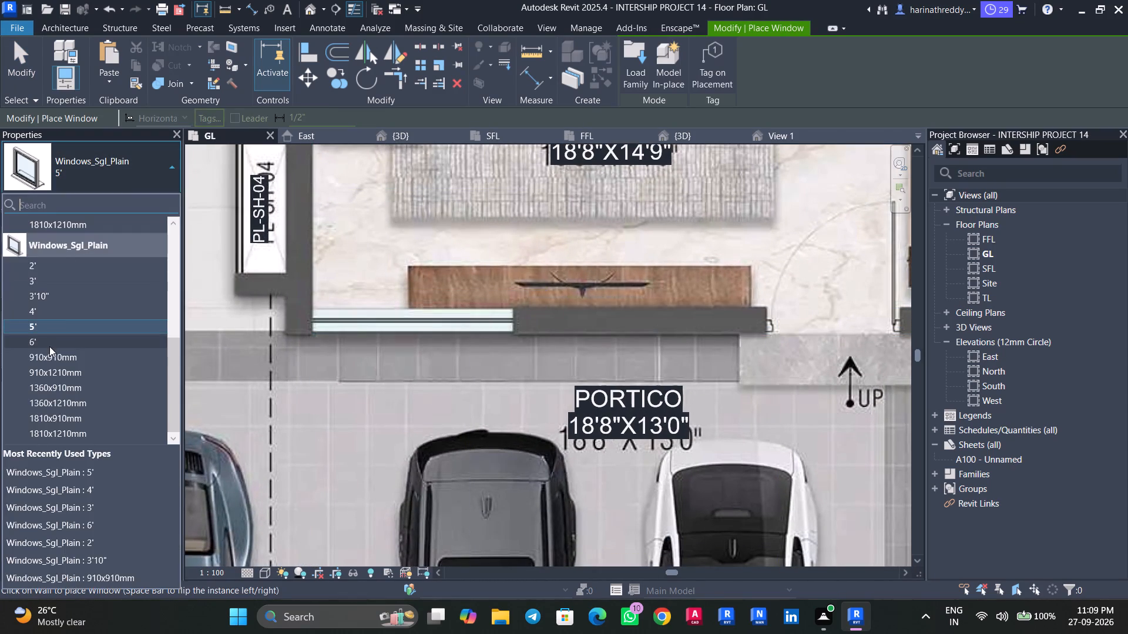
click(49, 345)
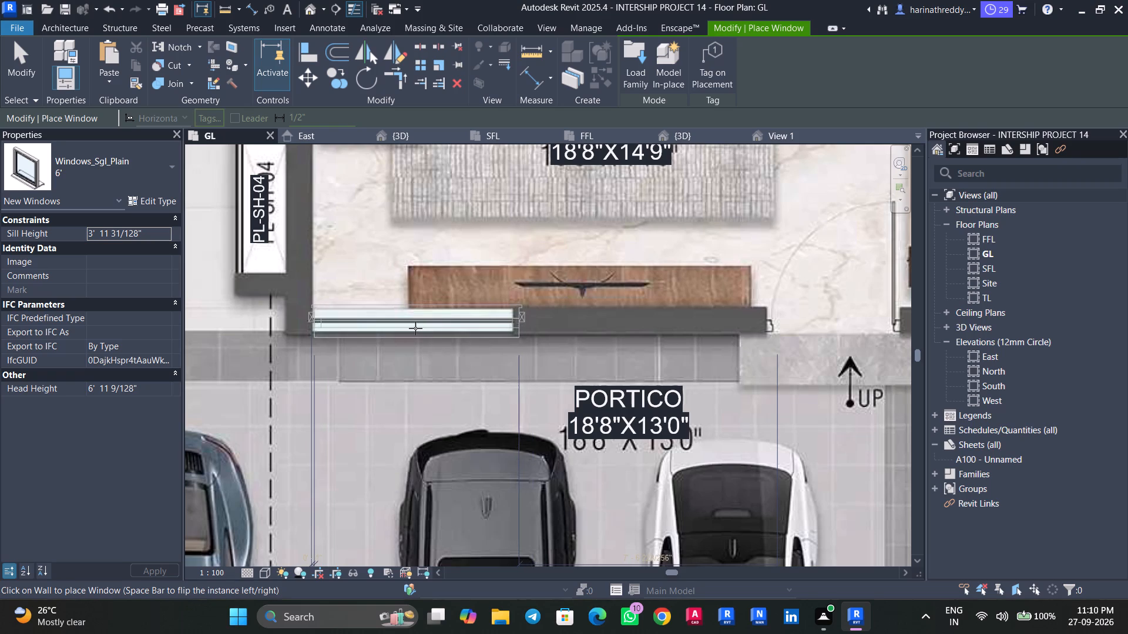
click(415, 328)
key(Escape)
key(Escape)
In the 3D view, flip the 6' window in the ground-floor DRAWING wall facing the PORTICO.
scroll(419, 321, down, 4)
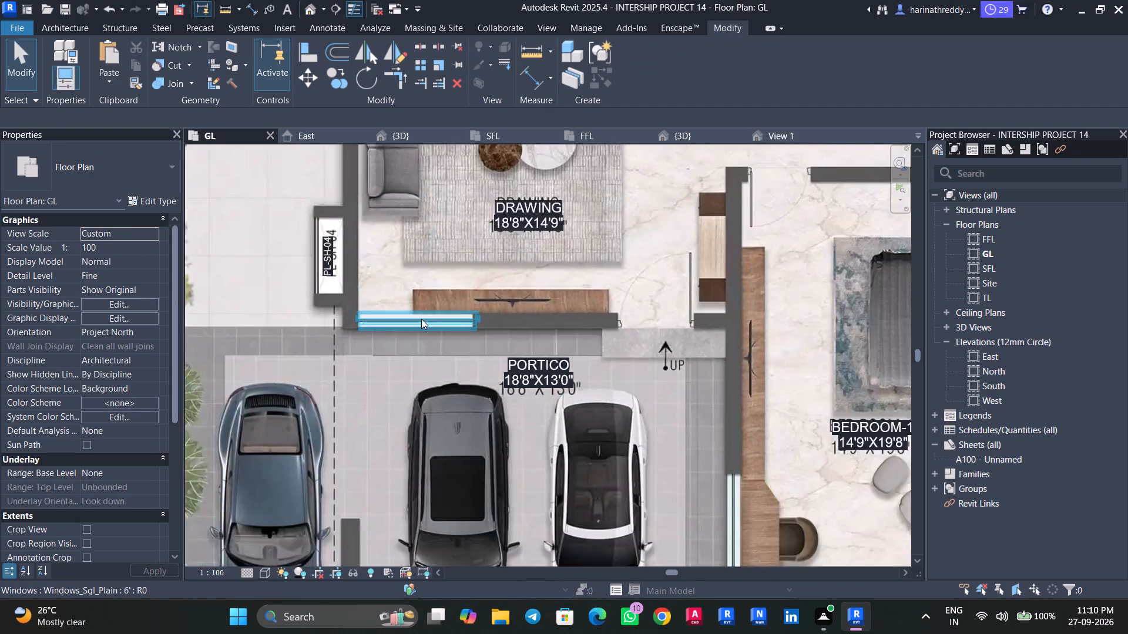
scroll(421, 319, down, 3)
click(394, 141)
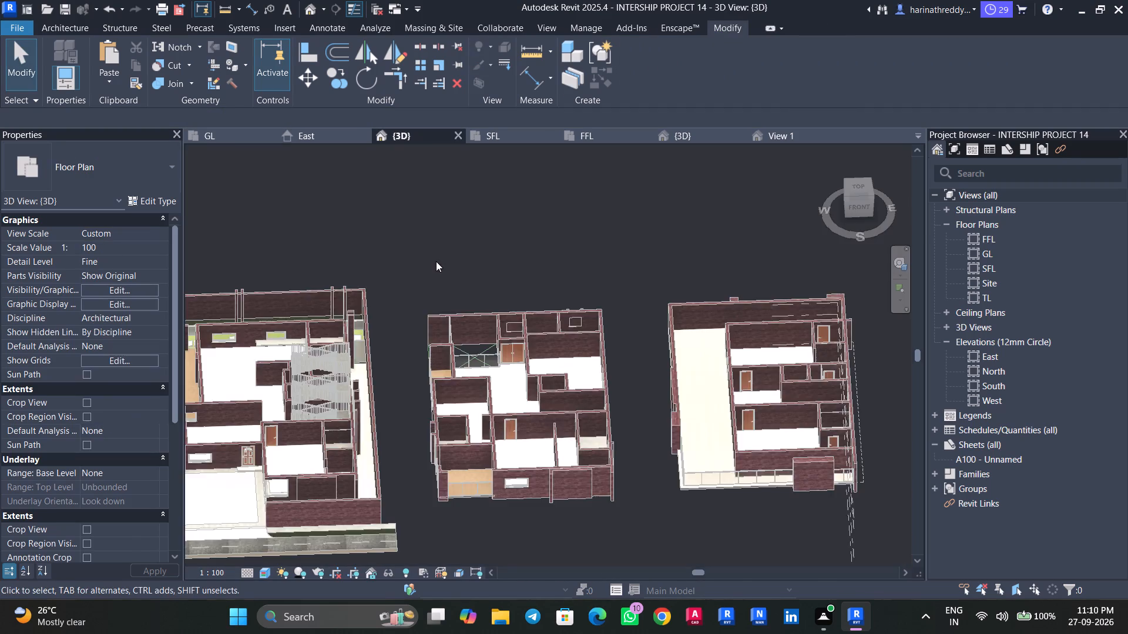
scroll(436, 261, down, 5)
shift+middle_drag(325, 443, 478, 419)
scroll(361, 420, up, 4)
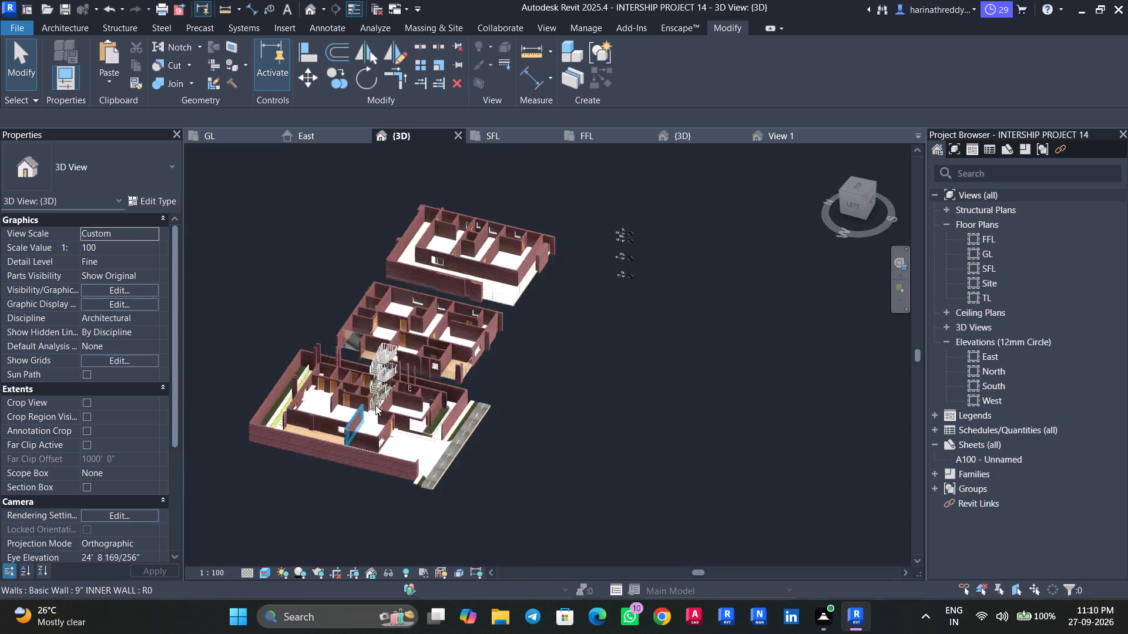
scroll(375, 405, up, 7)
middle_drag(445, 475, 361, 376)
scroll(361, 376, down, 5)
shift+middle_drag(376, 392, 374, 400)
scroll(321, 398, up, 9)
shift+middle_drag(401, 426, 276, 402)
scroll(295, 390, down, 5)
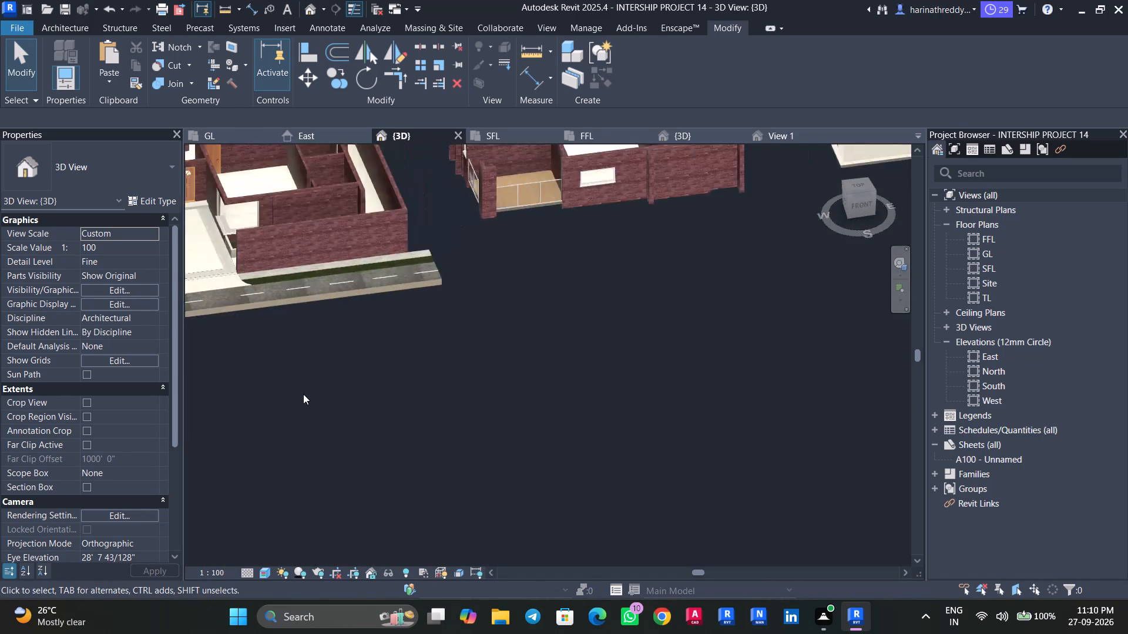
scroll(303, 394, down, 2)
middle_drag(323, 401, 606, 500)
scroll(475, 332, up, 14)
click(352, 316)
key(space)
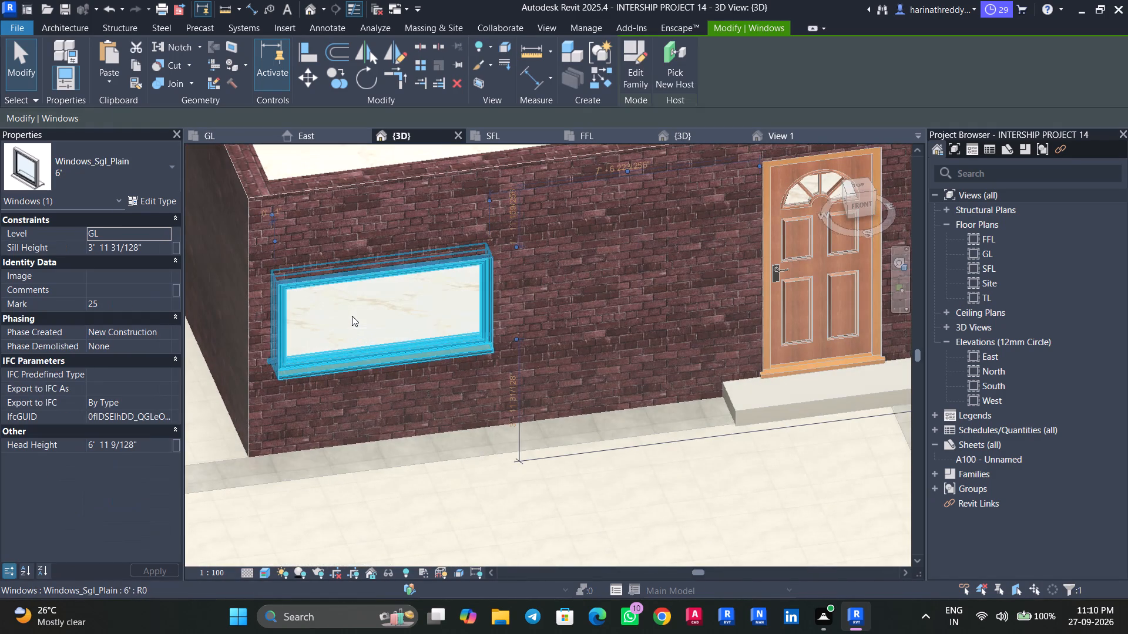
scroll(352, 320, up, 2)
key(Escape)
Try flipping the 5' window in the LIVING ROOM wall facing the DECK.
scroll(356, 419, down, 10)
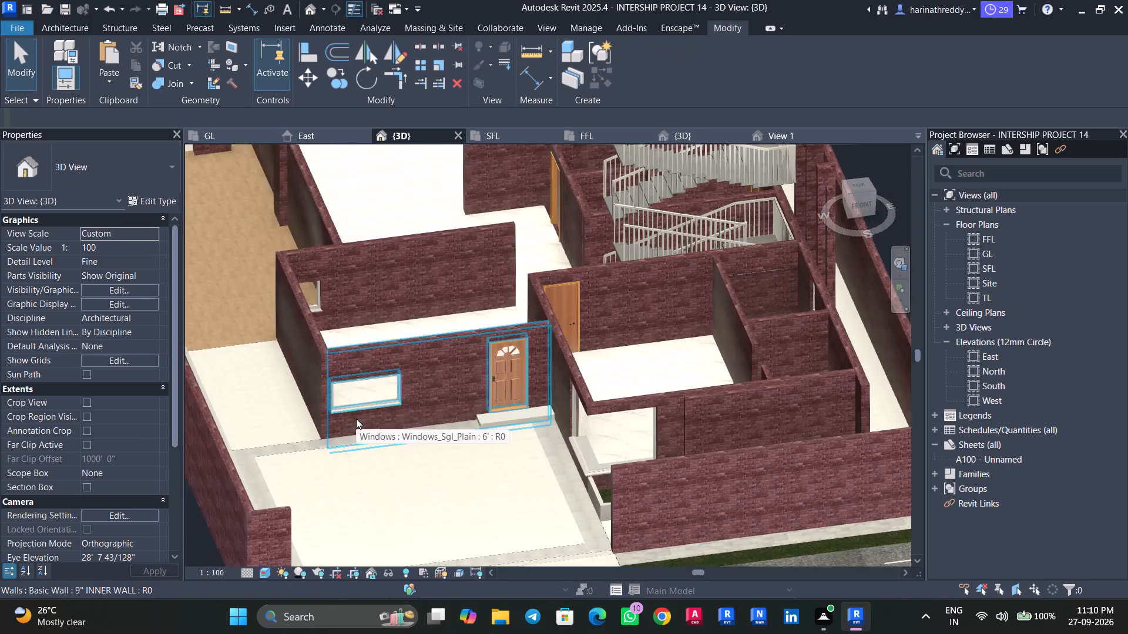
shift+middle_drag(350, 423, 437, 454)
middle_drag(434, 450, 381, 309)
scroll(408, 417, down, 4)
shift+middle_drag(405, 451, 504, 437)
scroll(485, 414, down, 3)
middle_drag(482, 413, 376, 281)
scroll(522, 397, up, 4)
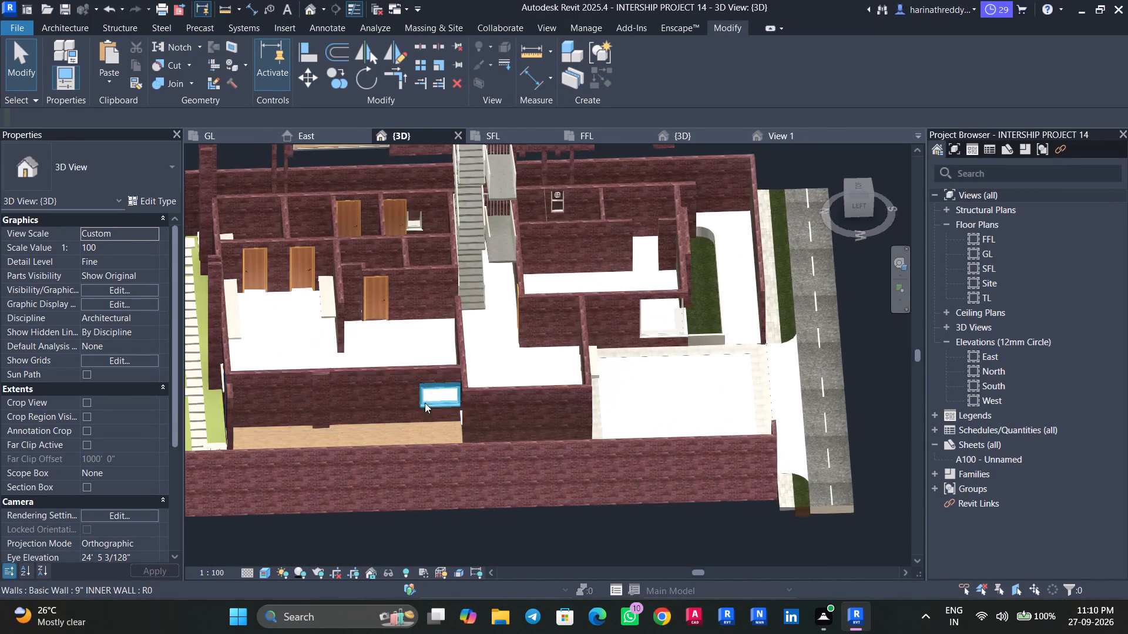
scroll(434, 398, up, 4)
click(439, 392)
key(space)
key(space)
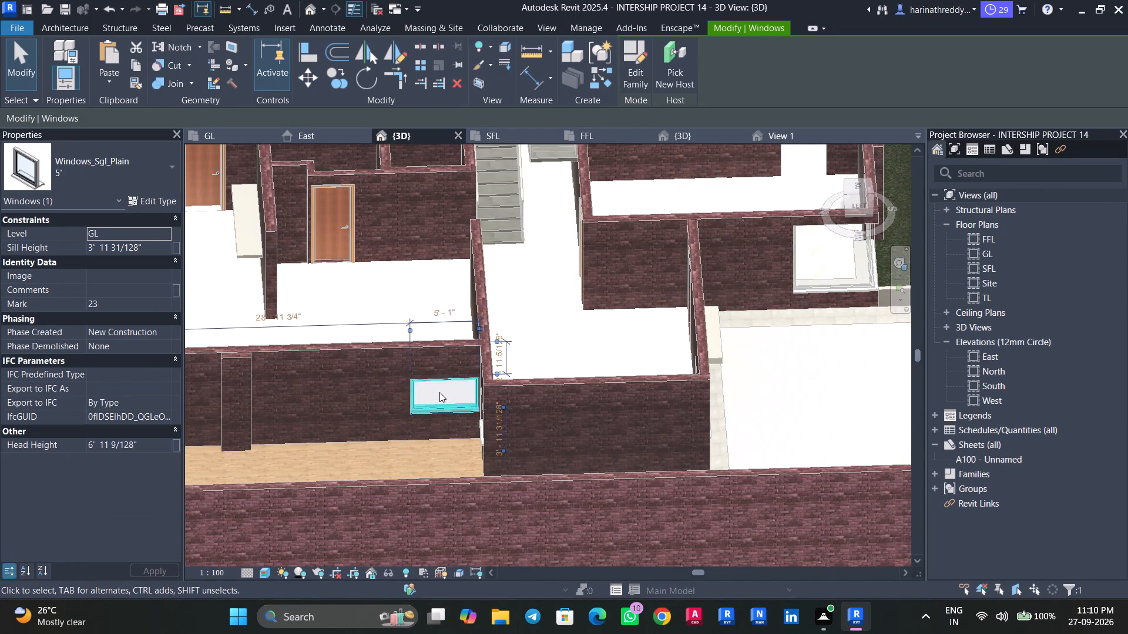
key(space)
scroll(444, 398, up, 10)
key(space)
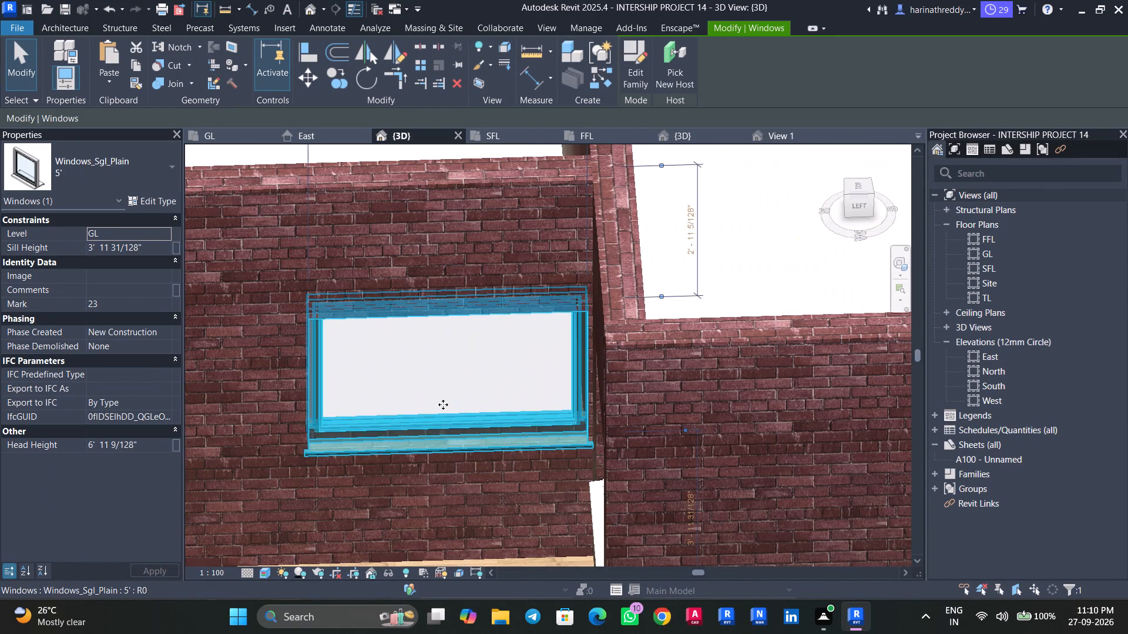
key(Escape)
Inspect the 3' window at the end of the DECK in 3D to check its placement and orientation.
scroll(436, 460, down, 5)
scroll(436, 458, up, 1)
scroll(436, 453, down, 2)
shift+middle_drag(457, 455, 600, 431)
middle_drag(569, 426, 342, 456)
scroll(343, 447, down, 8)
middle_drag(424, 414, 271, 453)
scroll(757, 403, up, 5)
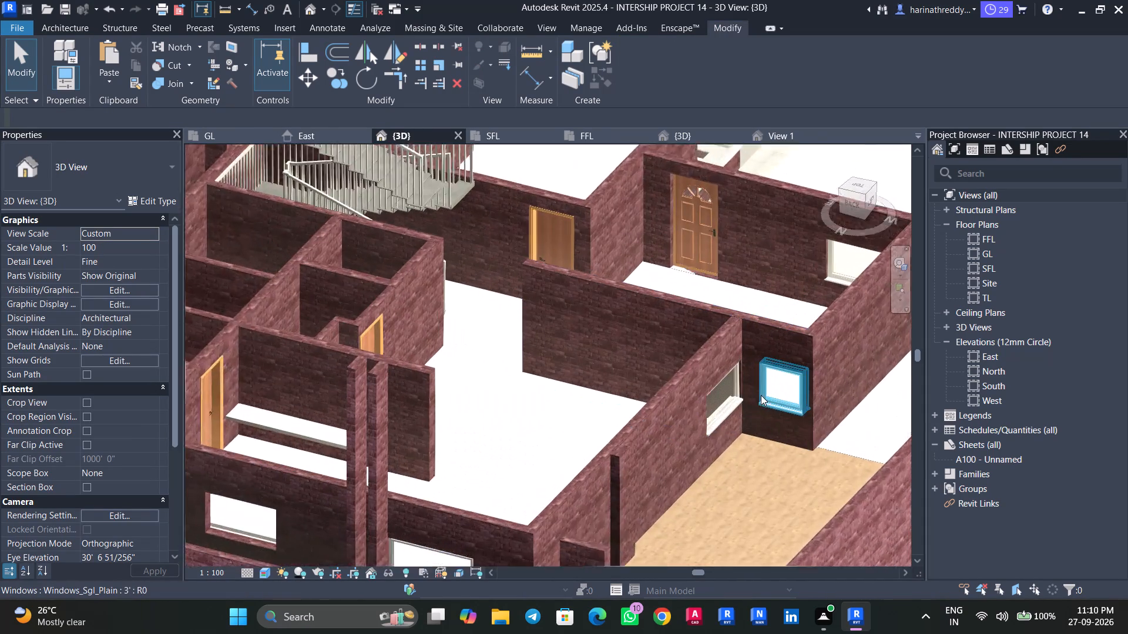
scroll(761, 395, up, 4)
click(775, 384)
key(Escape)
scroll(733, 474, down, 7)
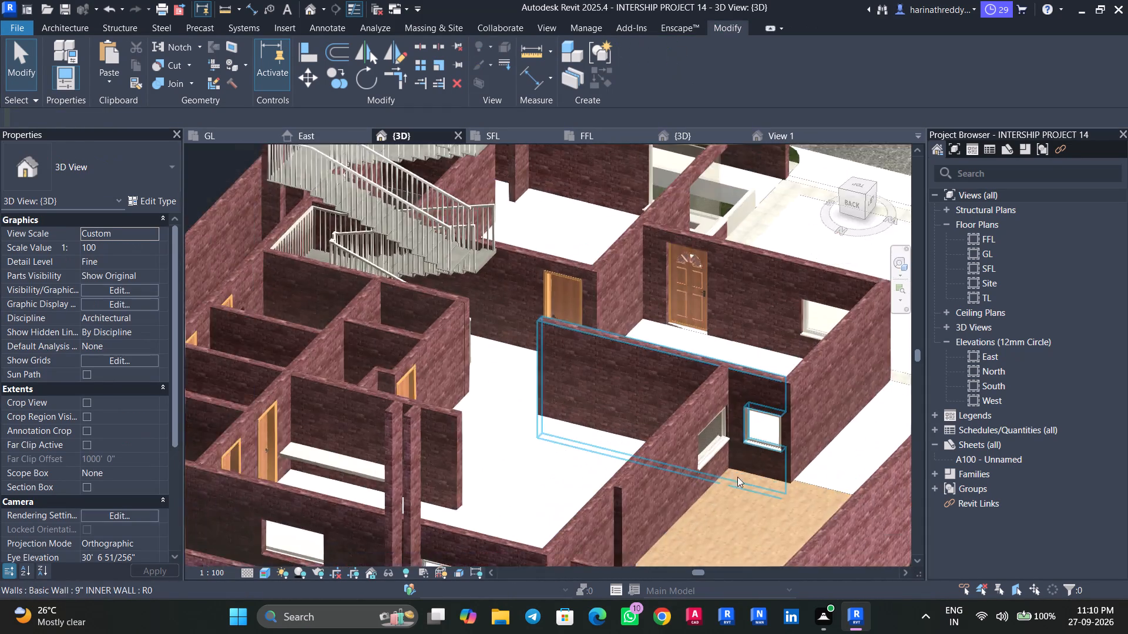
shift+middle_drag(735, 495, 653, 510)
scroll(597, 482, down, 6)
middle_drag(600, 478, 768, 404)
scroll(563, 484, up, 4)
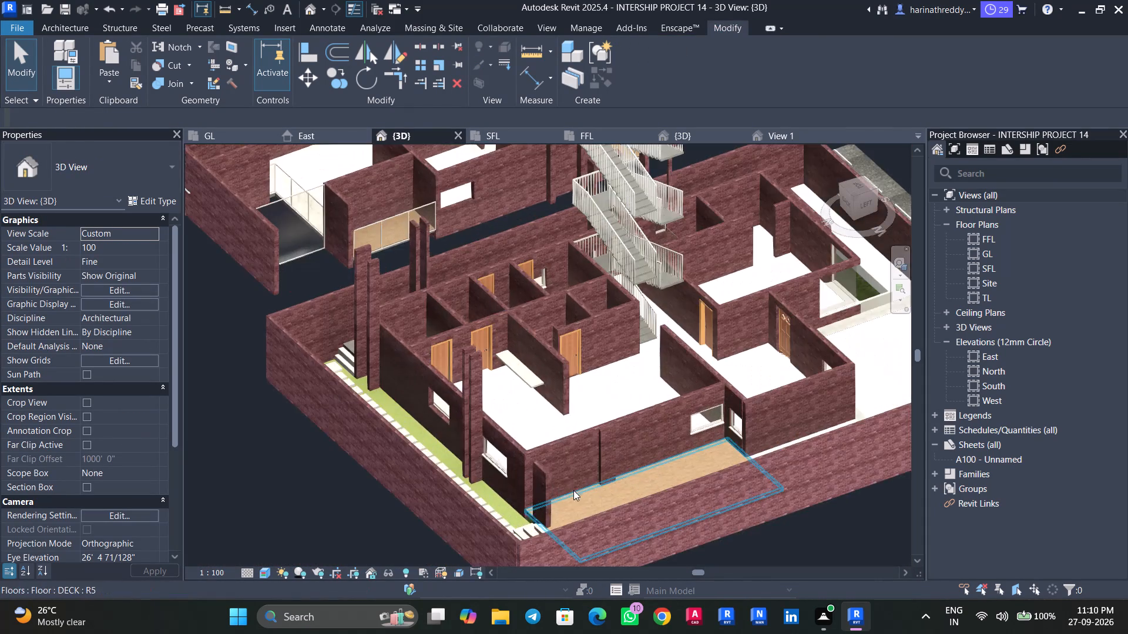
Check the KITCHEN/DINING outer-wall windows in 3D and flip the 5' one.
scroll(499, 470, up, 4)
click(499, 463)
scroll(498, 463, up, 4)
key(Escape)
key(Escape)
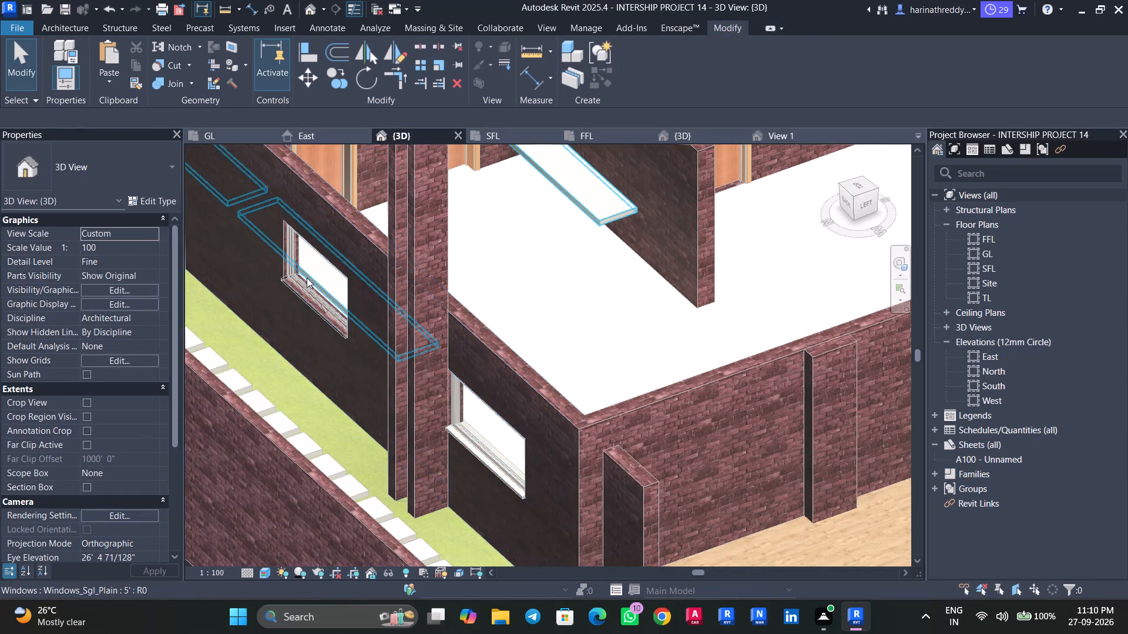
click(307, 278)
key(Escape)
key(Escape)
click(305, 289)
key(space)
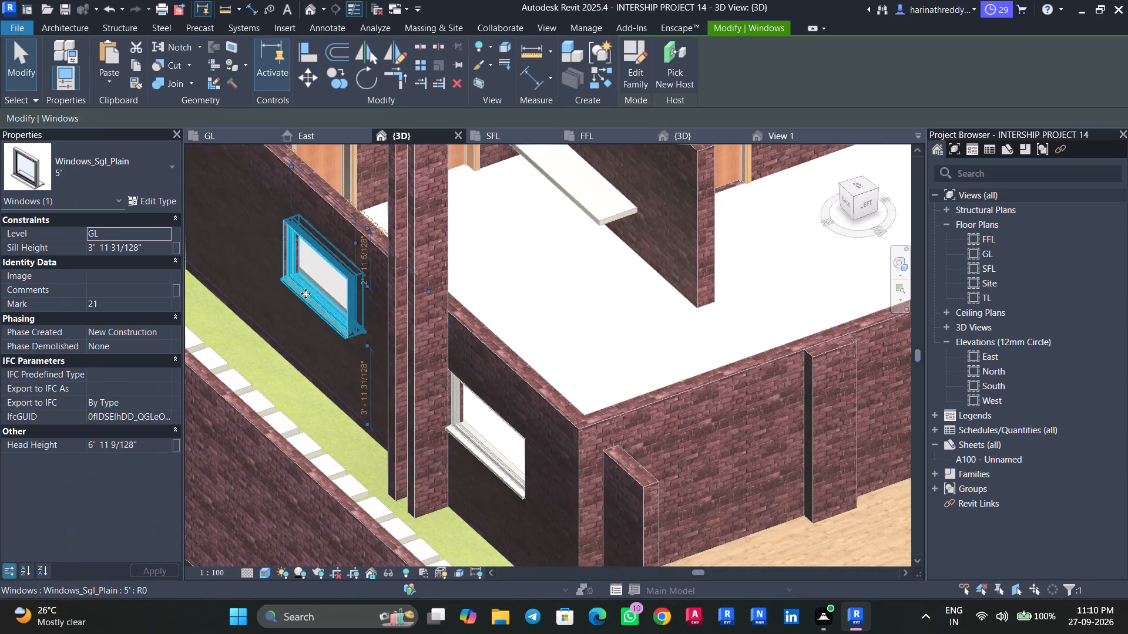
key(Escape)
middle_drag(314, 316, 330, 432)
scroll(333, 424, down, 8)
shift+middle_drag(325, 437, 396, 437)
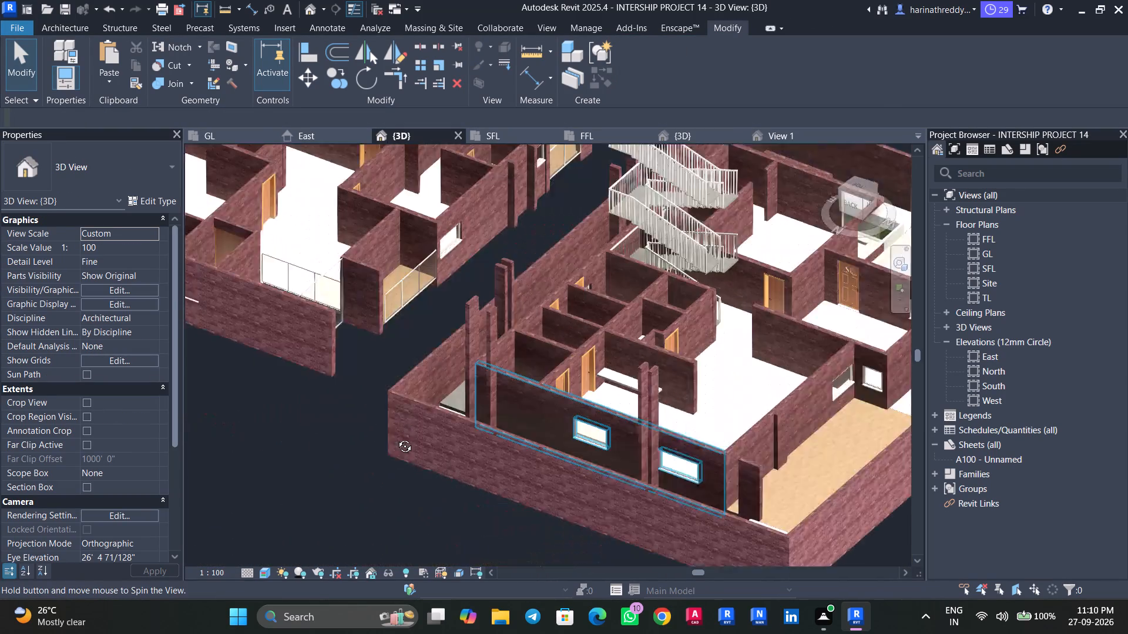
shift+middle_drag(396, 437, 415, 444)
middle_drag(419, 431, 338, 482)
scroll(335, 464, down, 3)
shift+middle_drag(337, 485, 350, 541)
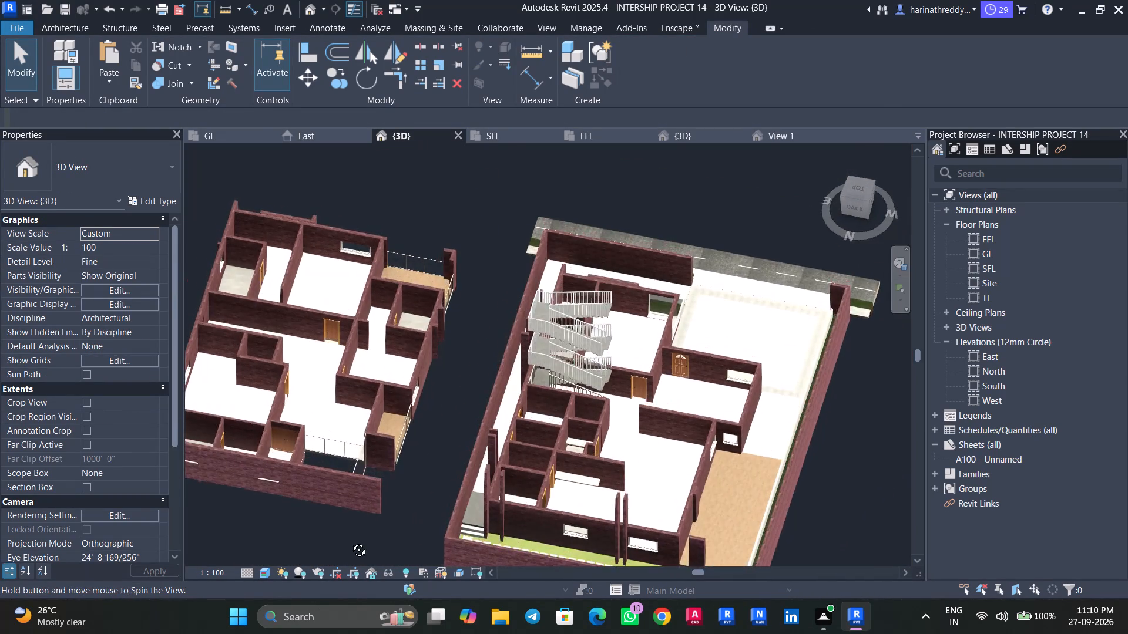
In the 3D view, nudge the 2' window in the ground-floor side wall slightly away from the adjacent door.
shift+middle_drag(350, 541, 513, 510)
scroll(522, 412, up, 1)
middle_drag(515, 417, 330, 585)
scroll(512, 335, up, 12)
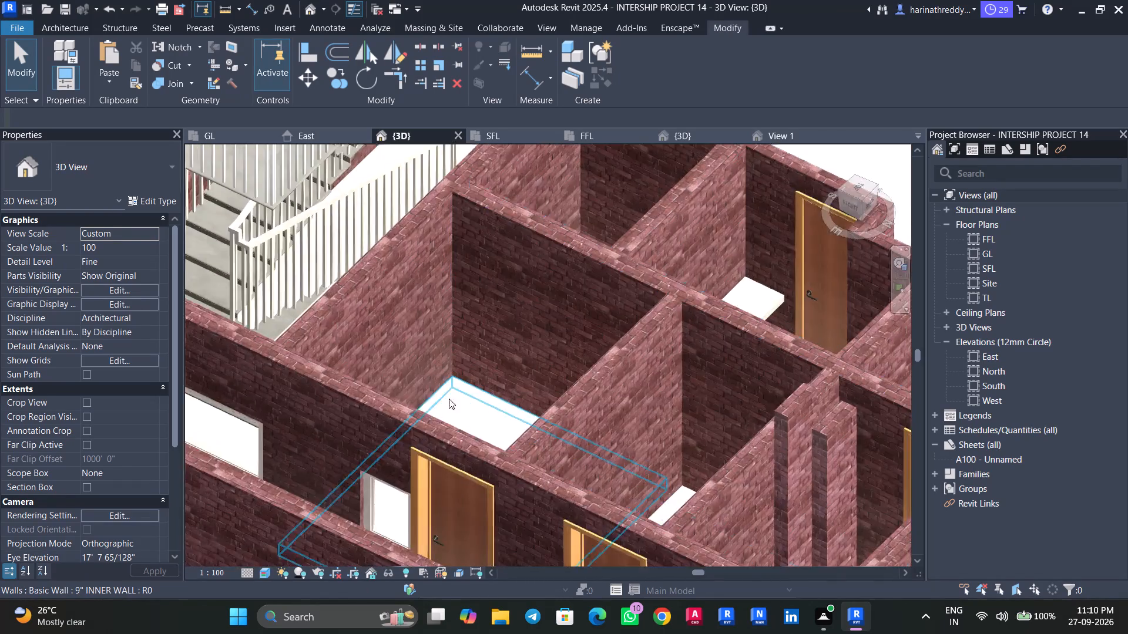
scroll(449, 399, up, 5)
middle_drag(383, 501, 523, 320)
click(503, 403)
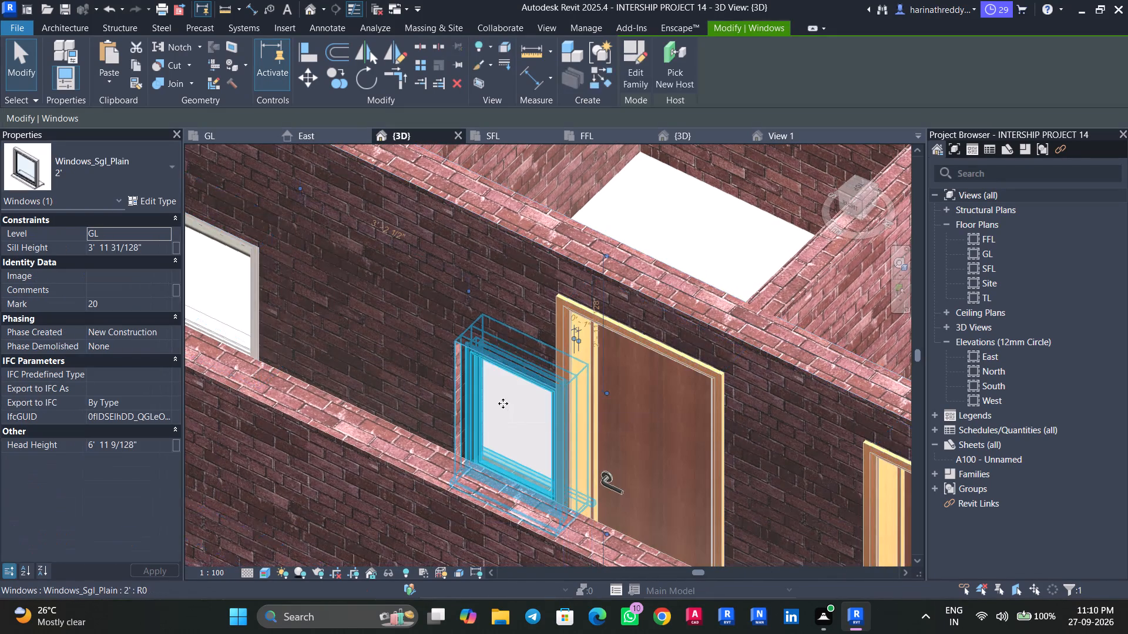
key(Left)
key(Left)
key(Left)
key(Left)
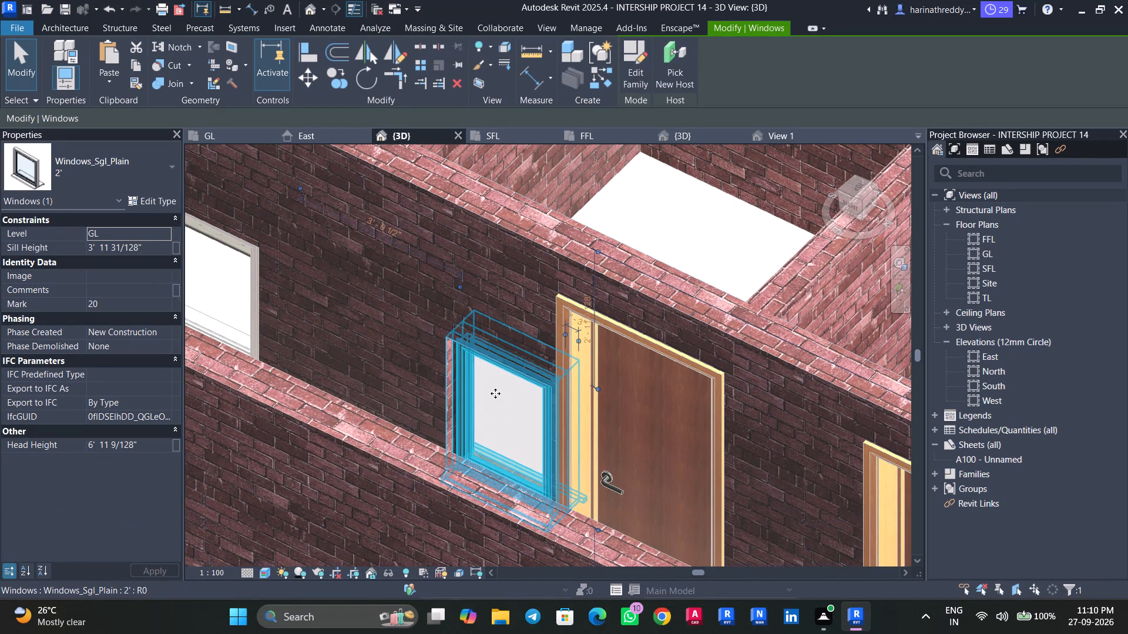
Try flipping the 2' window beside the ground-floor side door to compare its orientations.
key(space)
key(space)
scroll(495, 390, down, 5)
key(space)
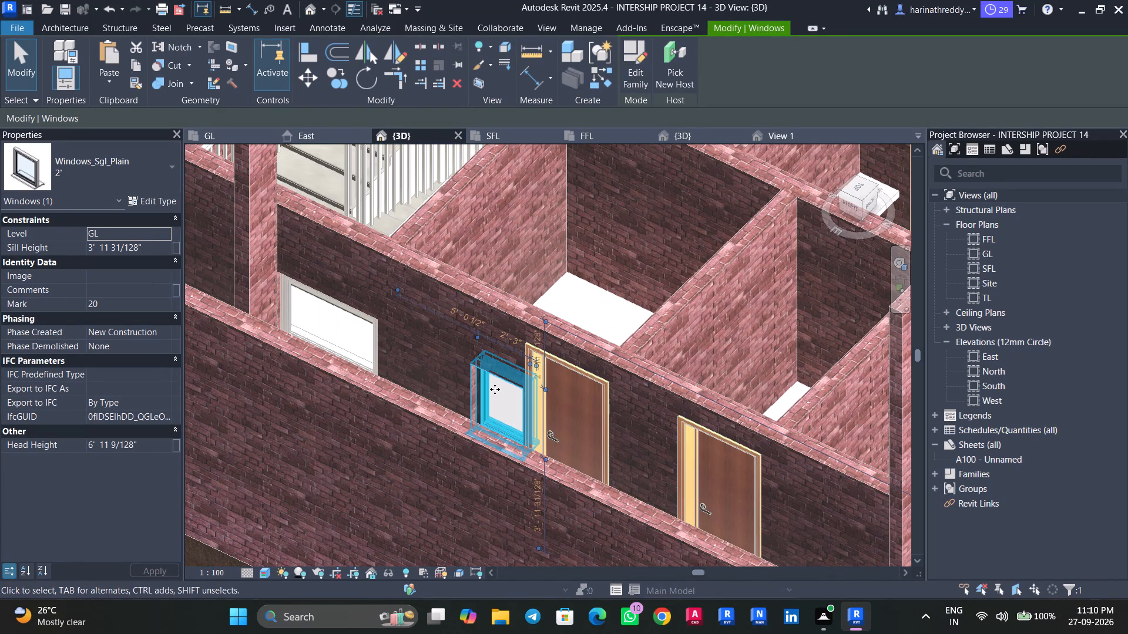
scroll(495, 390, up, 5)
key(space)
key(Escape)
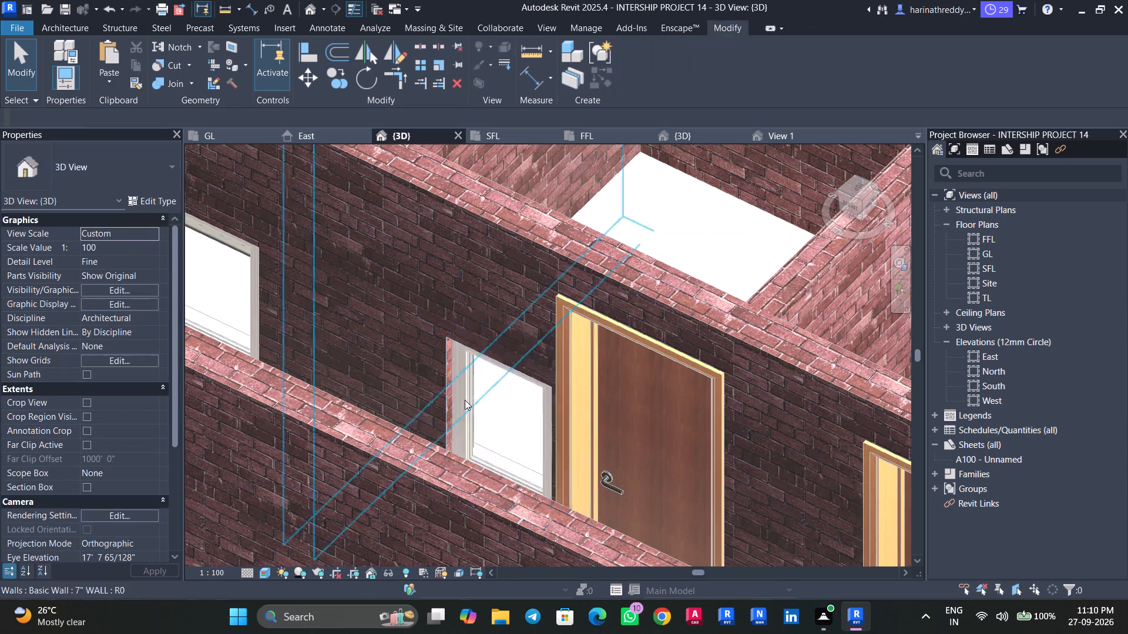
View all three floor blocks together in 3D and save the project.
scroll(465, 396, down, 11)
scroll(321, 418, down, 5)
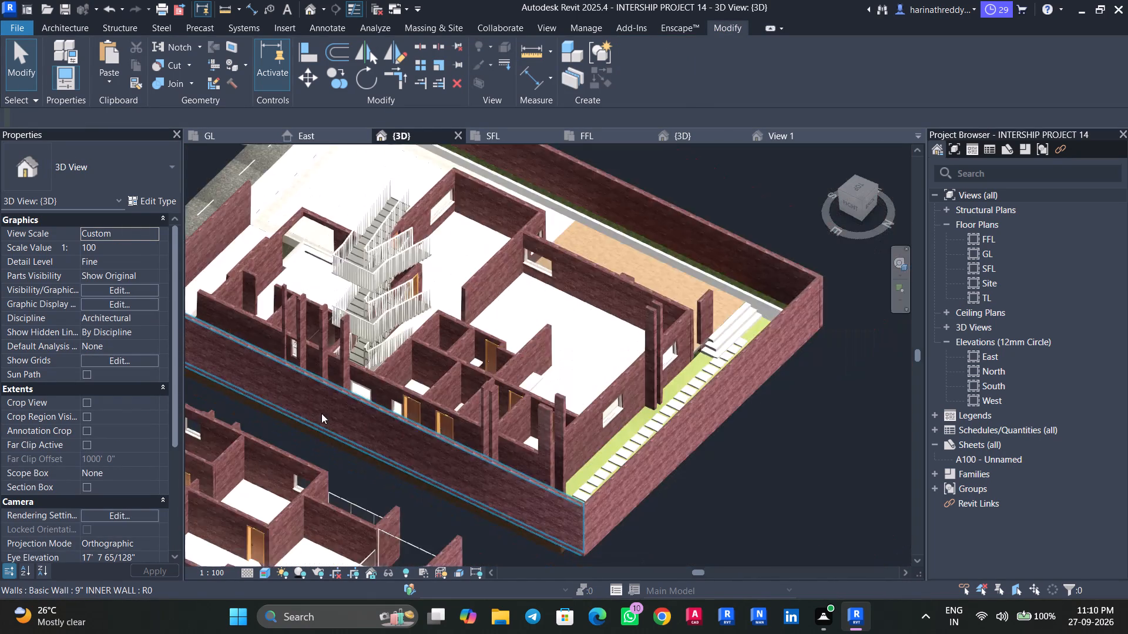
scroll(321, 413, down, 3)
shift+middle_drag(627, 478, 351, 472)
scroll(356, 467, down, 2)
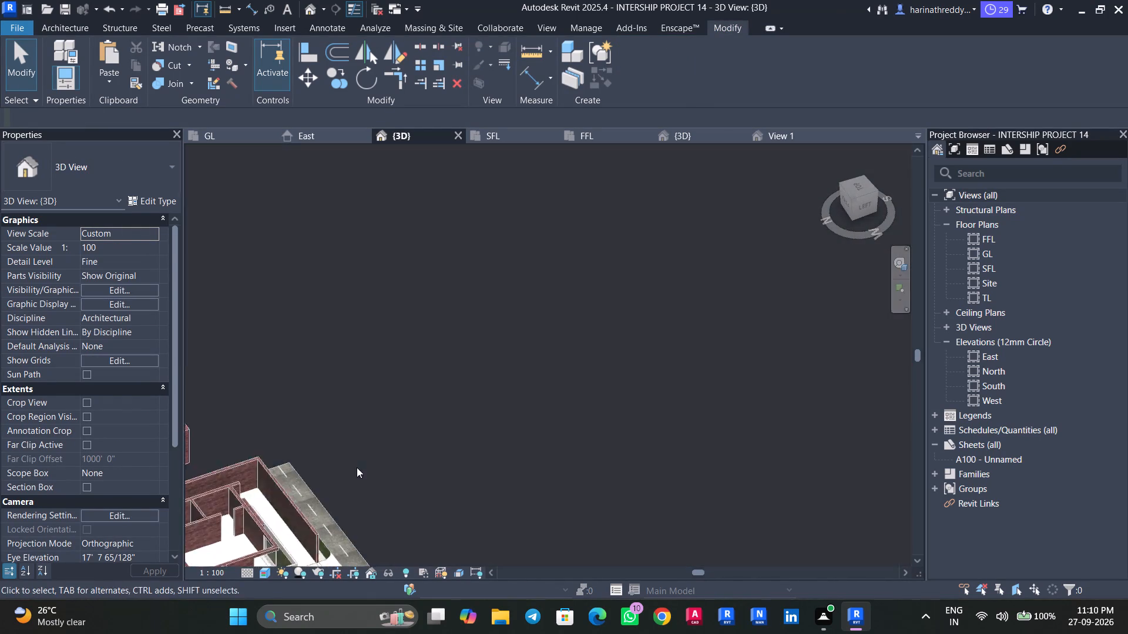
scroll(357, 467, down, 4)
middle_drag(367, 450, 582, 321)
scroll(590, 331, down, 4)
key(ctrl+s)
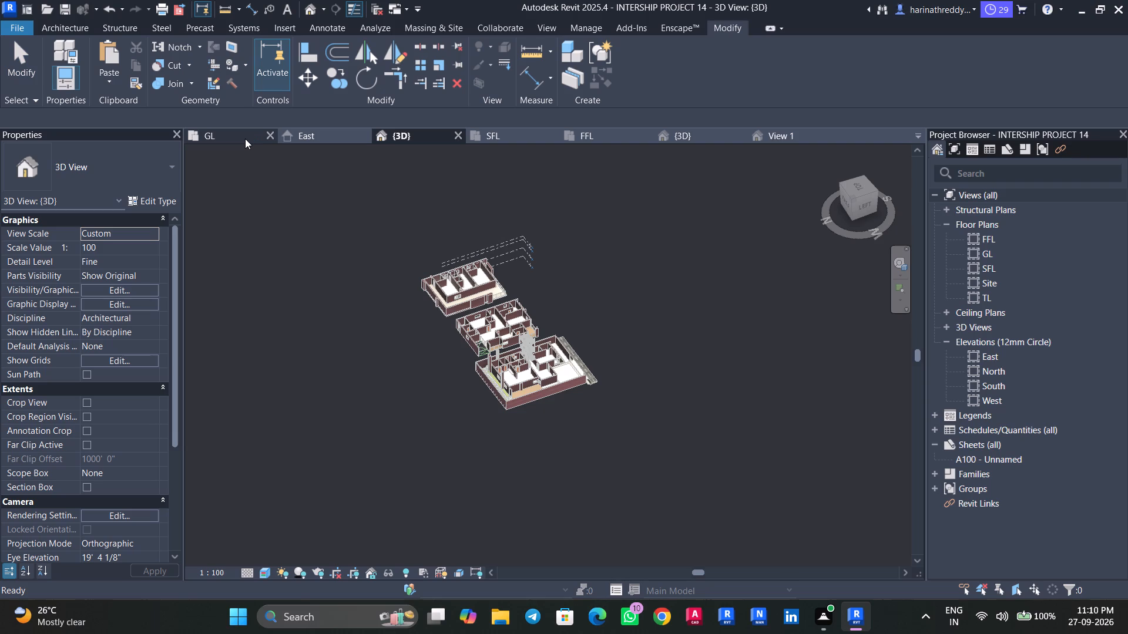
Return to the GL floor plan and bring the ground, first and second floor layouts into view together.
click(241, 137)
scroll(347, 298, down, 9)
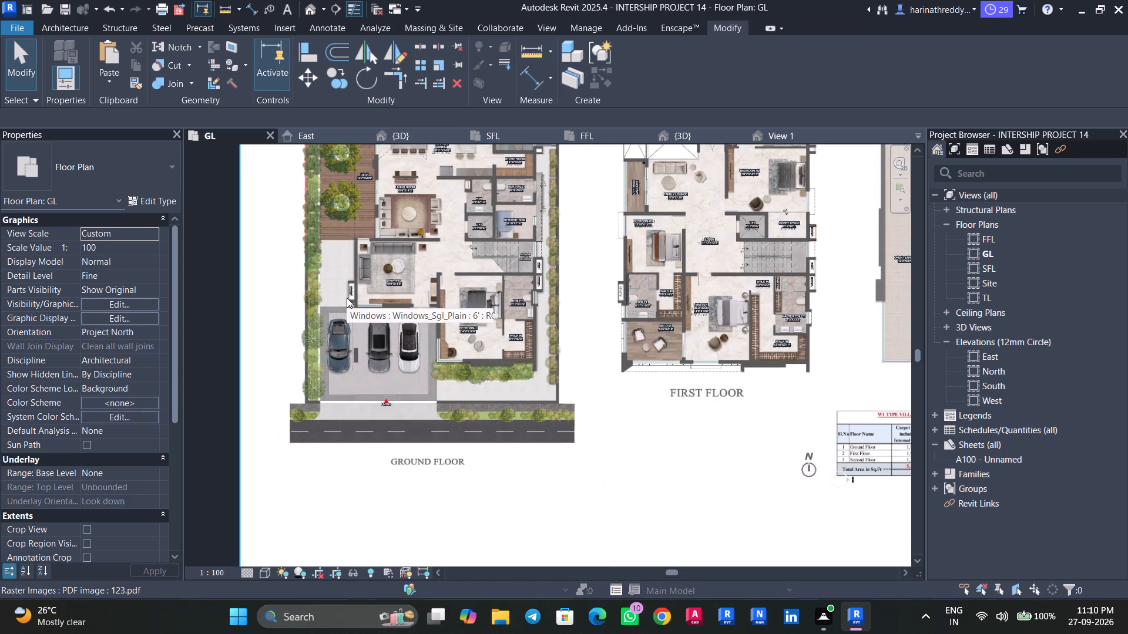
scroll(466, 300, down, 5)
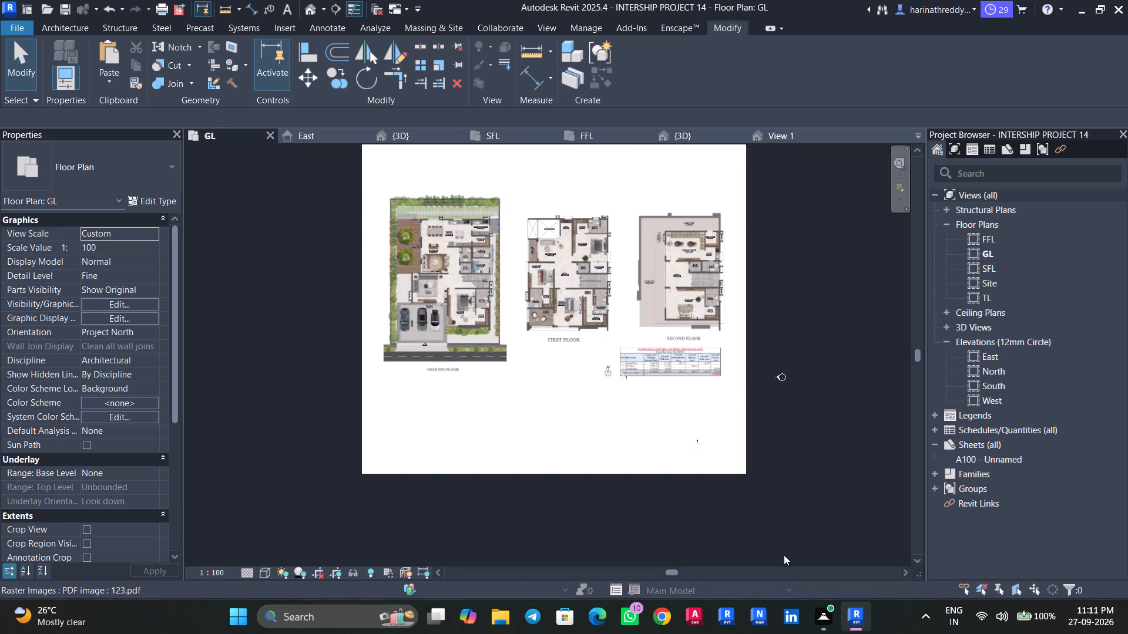
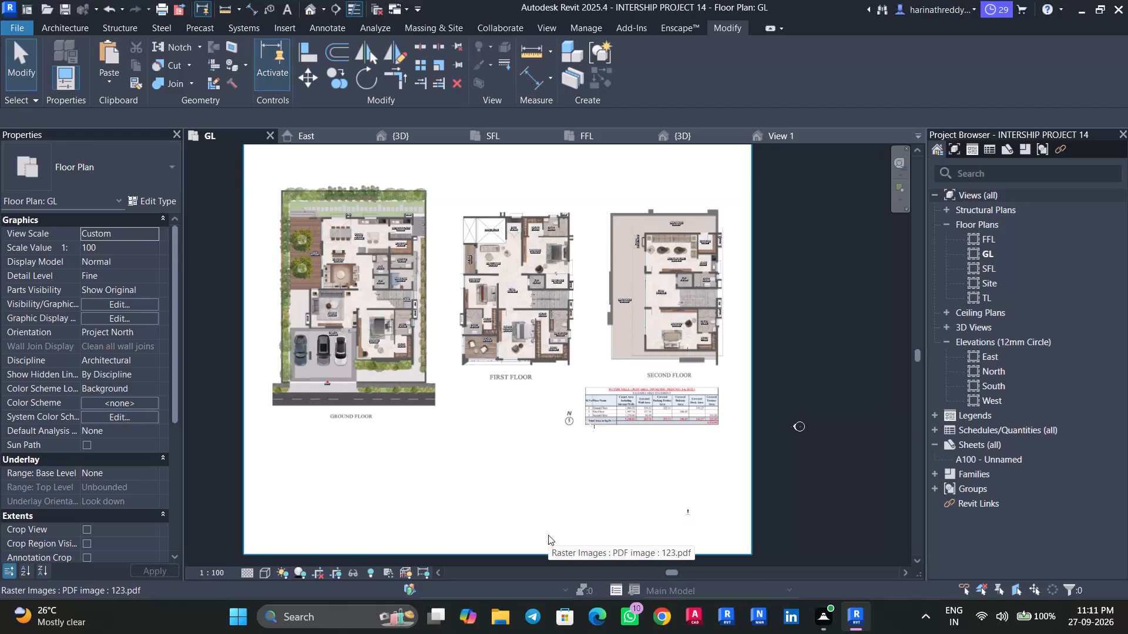
Unload the linked PDF 123.pdf from the project through Manage Links.
click(291, 25)
click(424, 78)
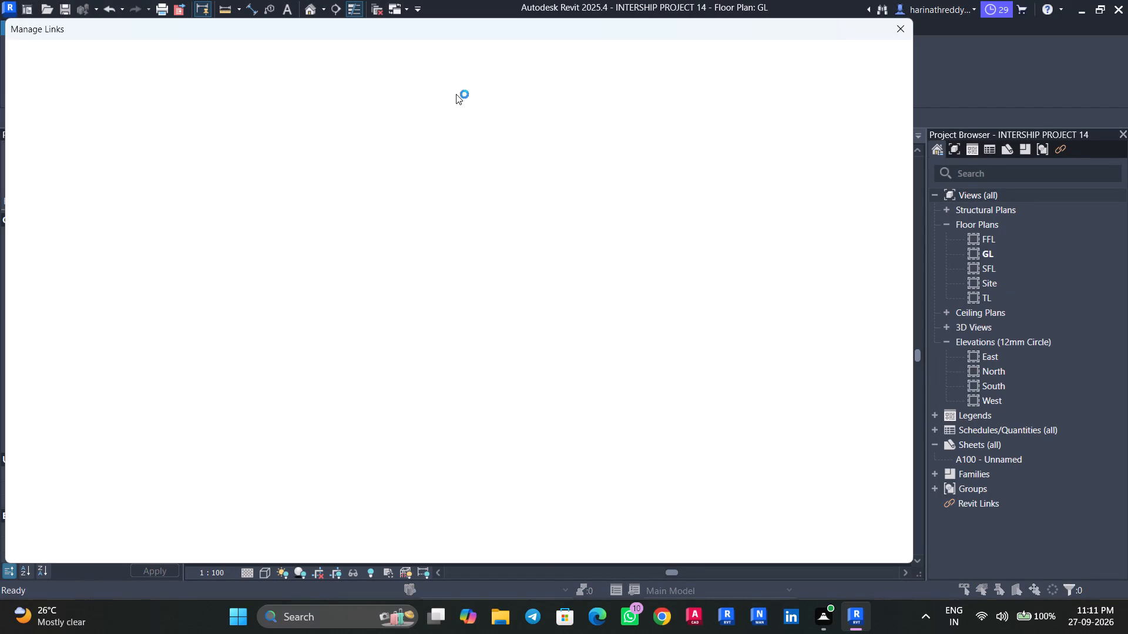
click(112, 141)
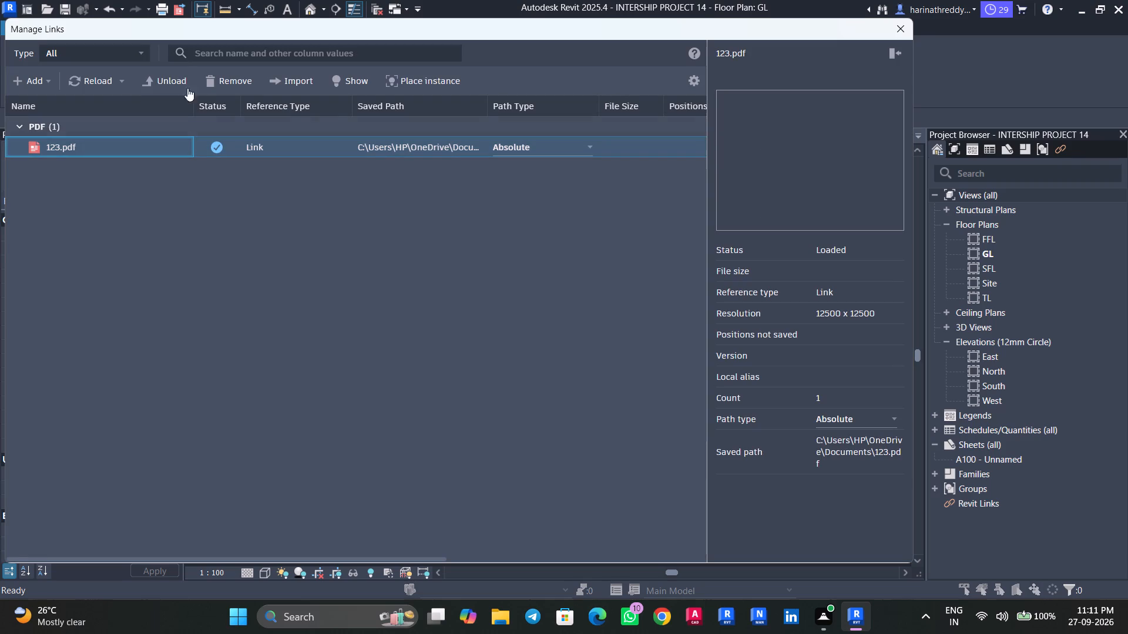
click(169, 81)
click(892, 34)
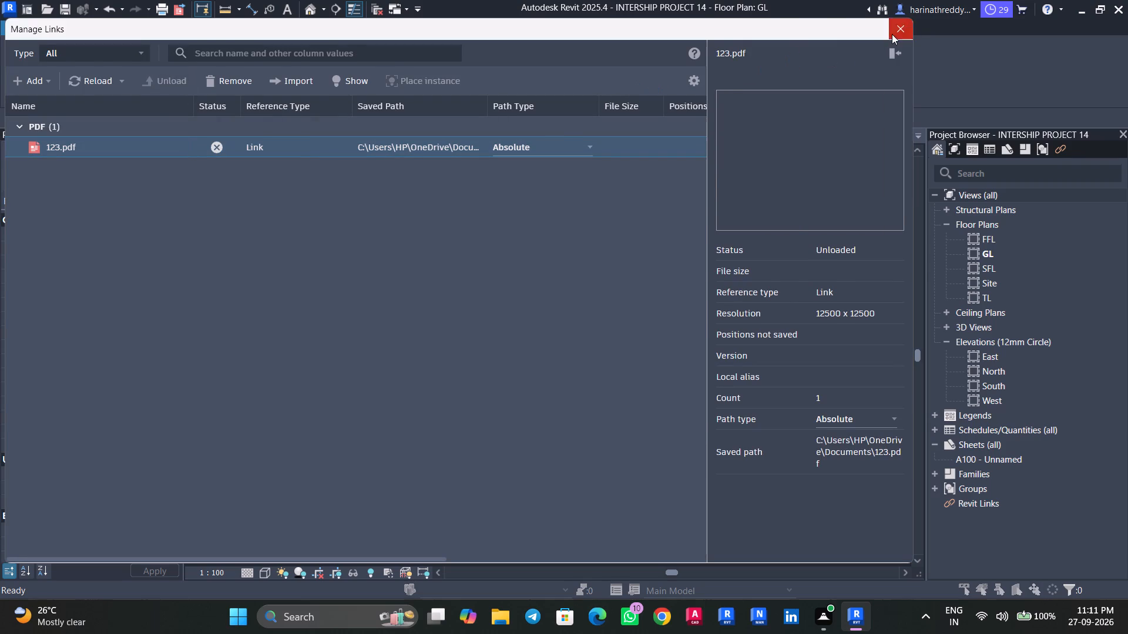
Set the GL floor plan's detail level to Fine and its visual style to one that shows realistic material textures.
scroll(396, 366, up, 4)
scroll(498, 340, up, 1)
middle_drag(498, 340, 573, 427)
scroll(573, 427, up, 1)
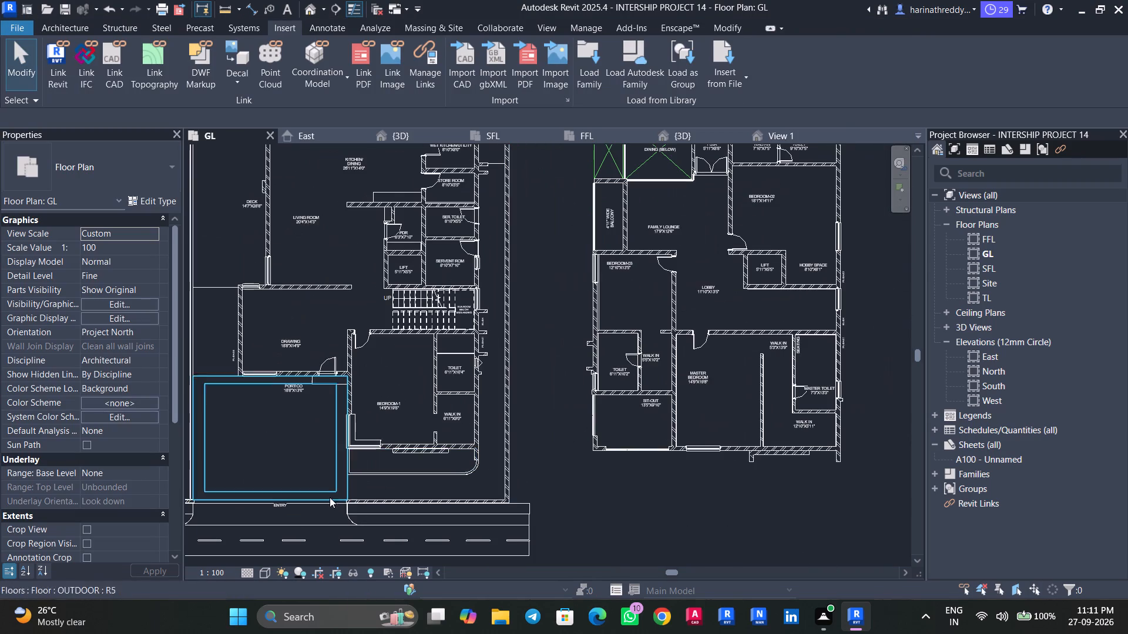
click(244, 570)
click(258, 561)
click(266, 572)
click(273, 558)
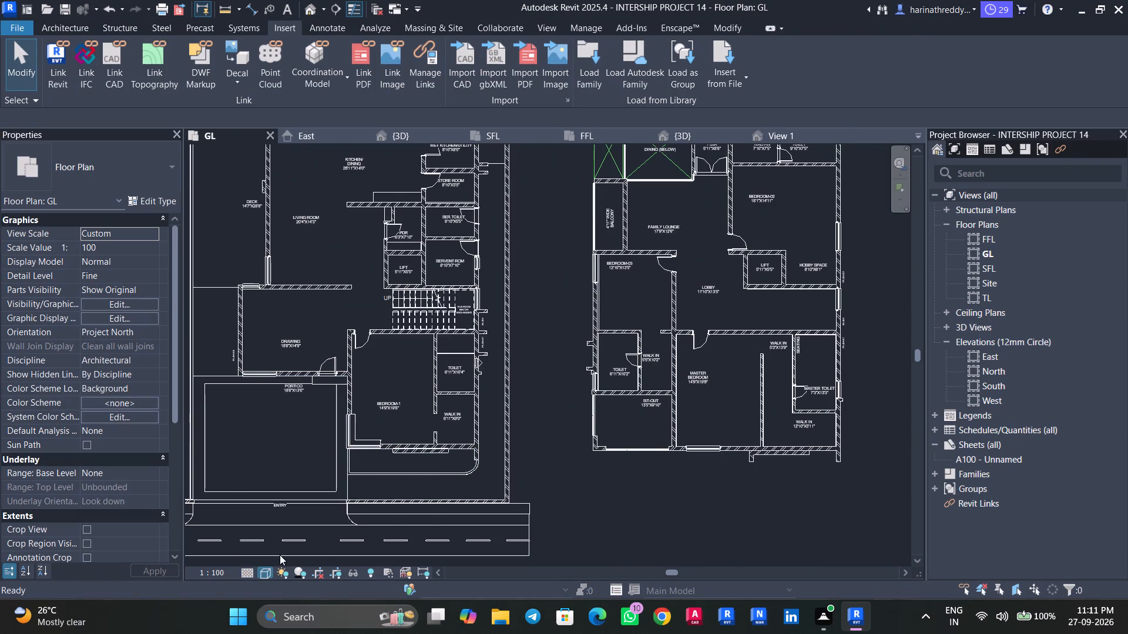
Examine the textured ground, first and second floor plans for their floor finishes, walls and room labels.
scroll(567, 485, down, 3)
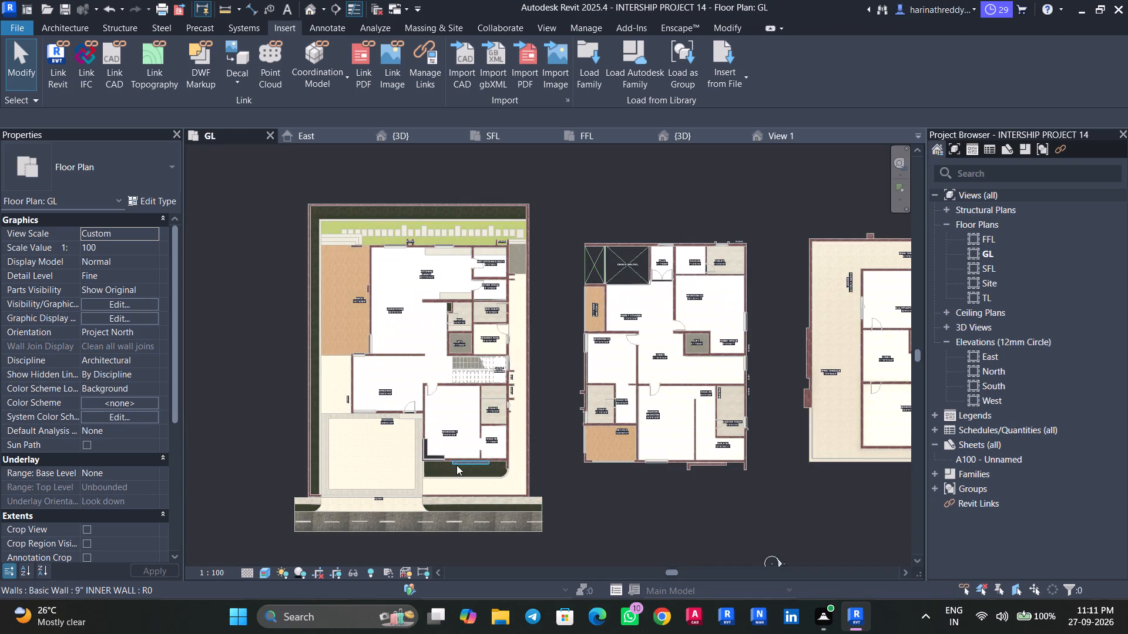
scroll(456, 465, up, 4)
scroll(659, 493, down, 4)
middle_drag(693, 514, 497, 493)
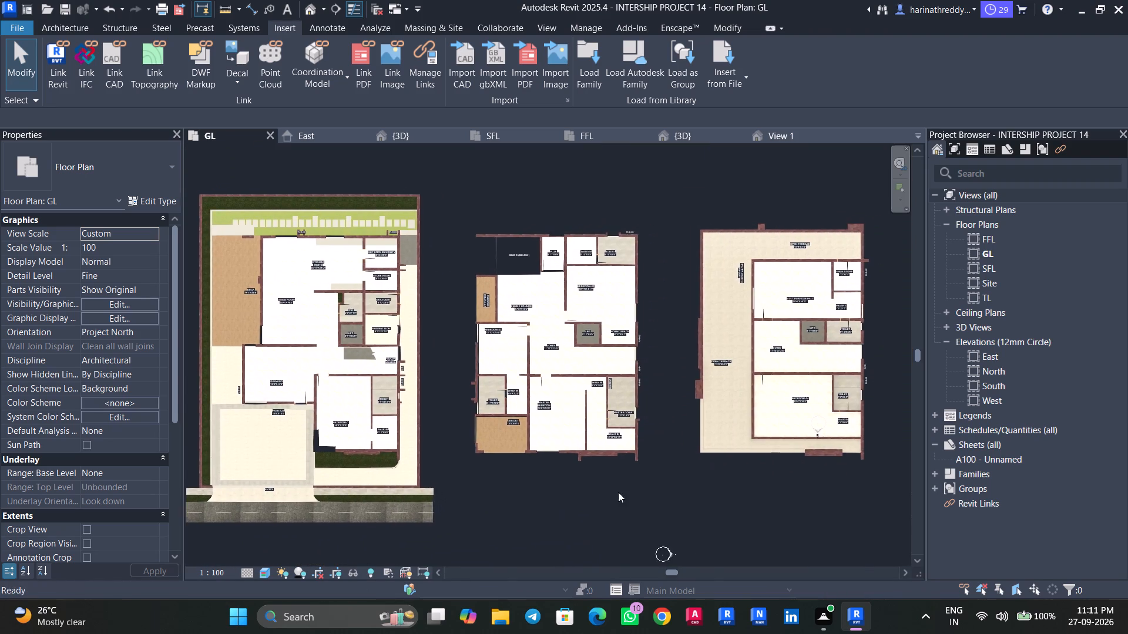
scroll(761, 451, up, 9)
scroll(694, 471, down, 4)
scroll(666, 457, up, 4)
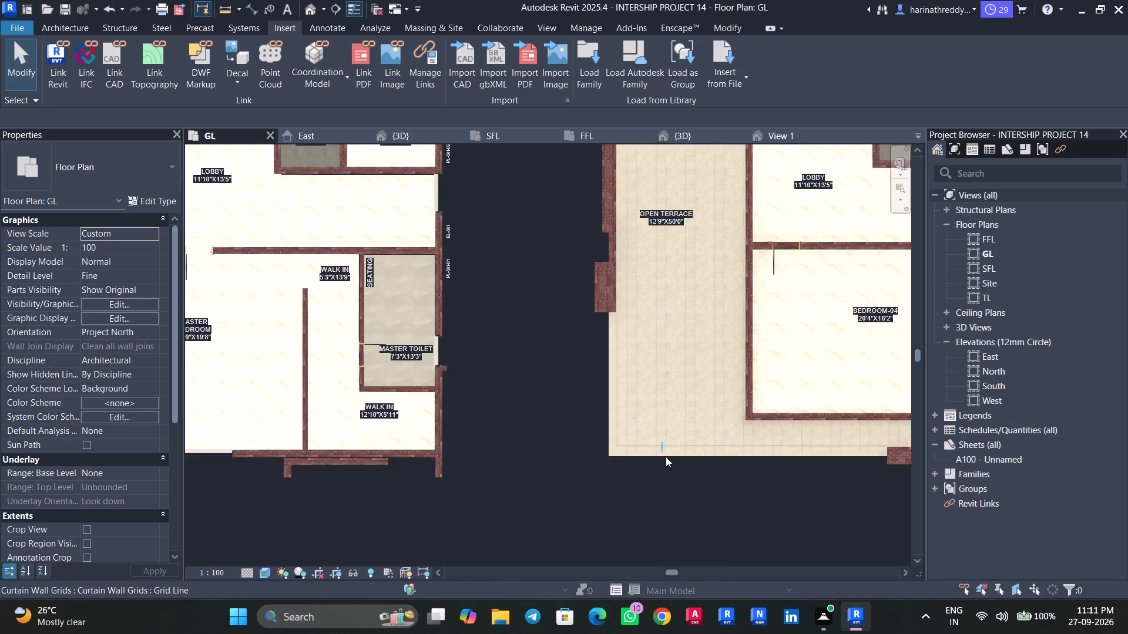
scroll(666, 457, up, 3)
scroll(633, 461, down, 11)
middle_drag(575, 493, 716, 481)
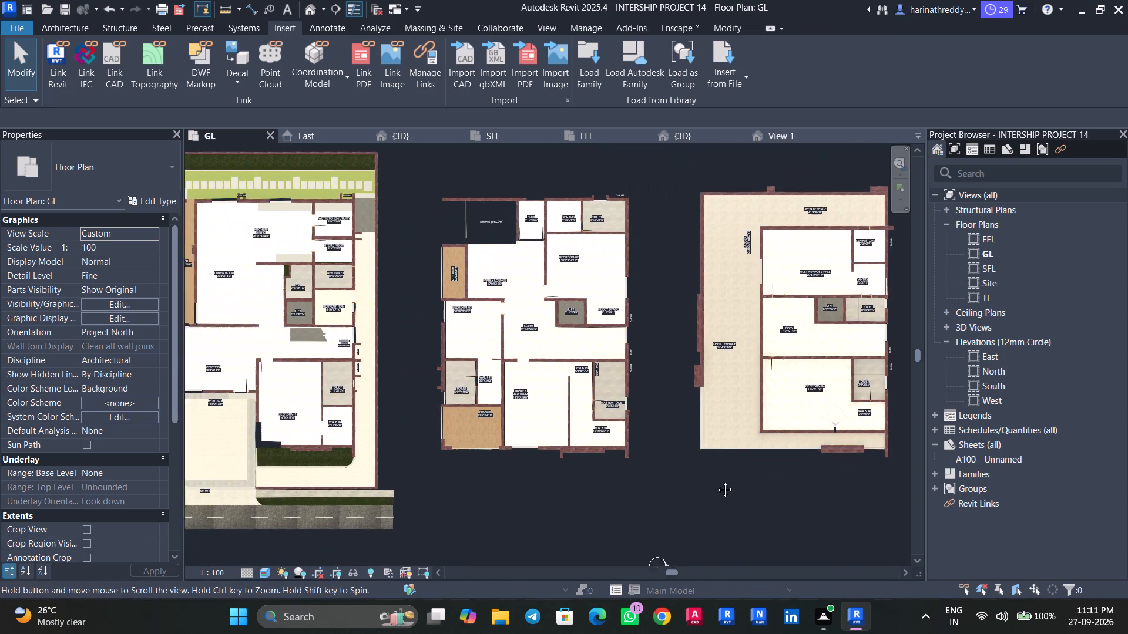
middle_drag(716, 481, 720, 481)
Select all instances of the elevation markers in the entire project and temporarily hide them in the GL plan.
scroll(637, 484, down, 4)
middle_drag(607, 505, 505, 357)
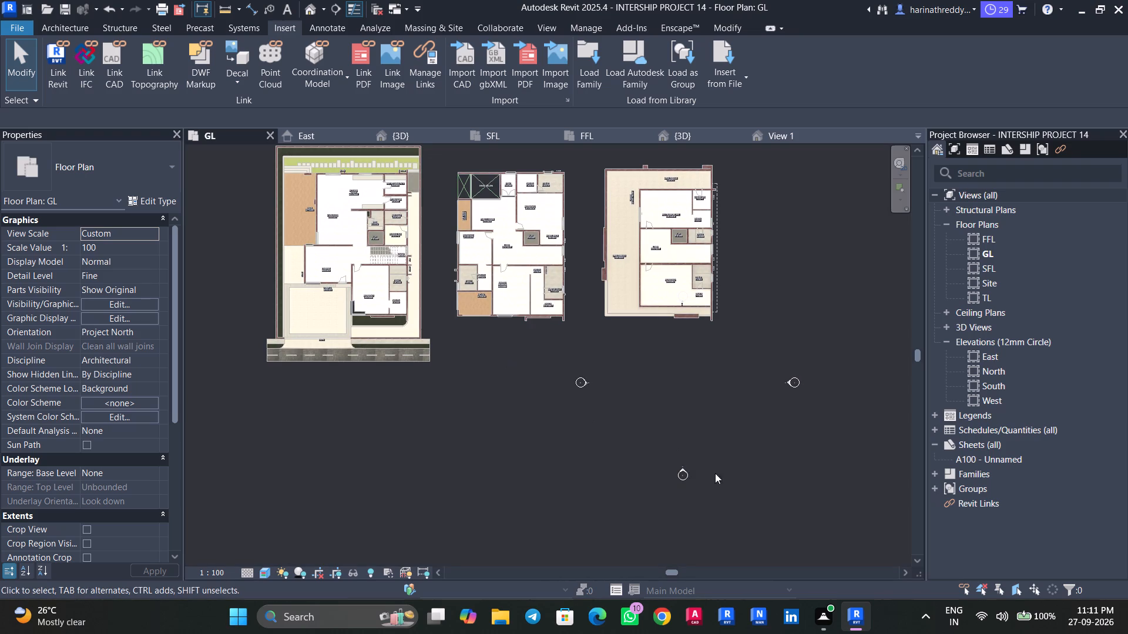
drag(810, 511, 679, 445)
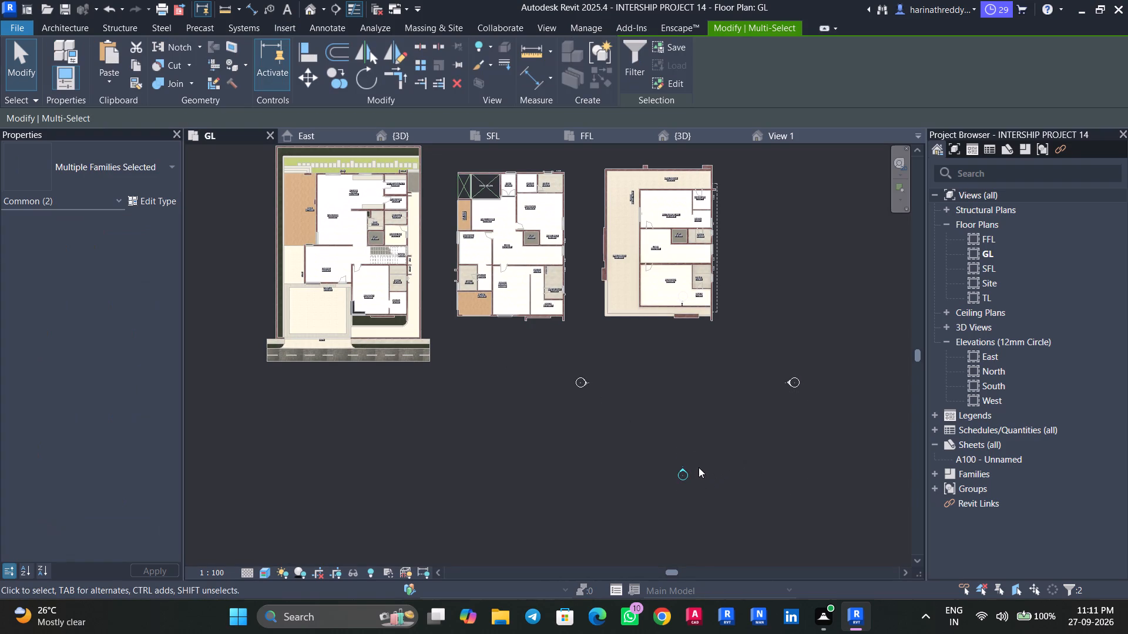
right_click(697, 465)
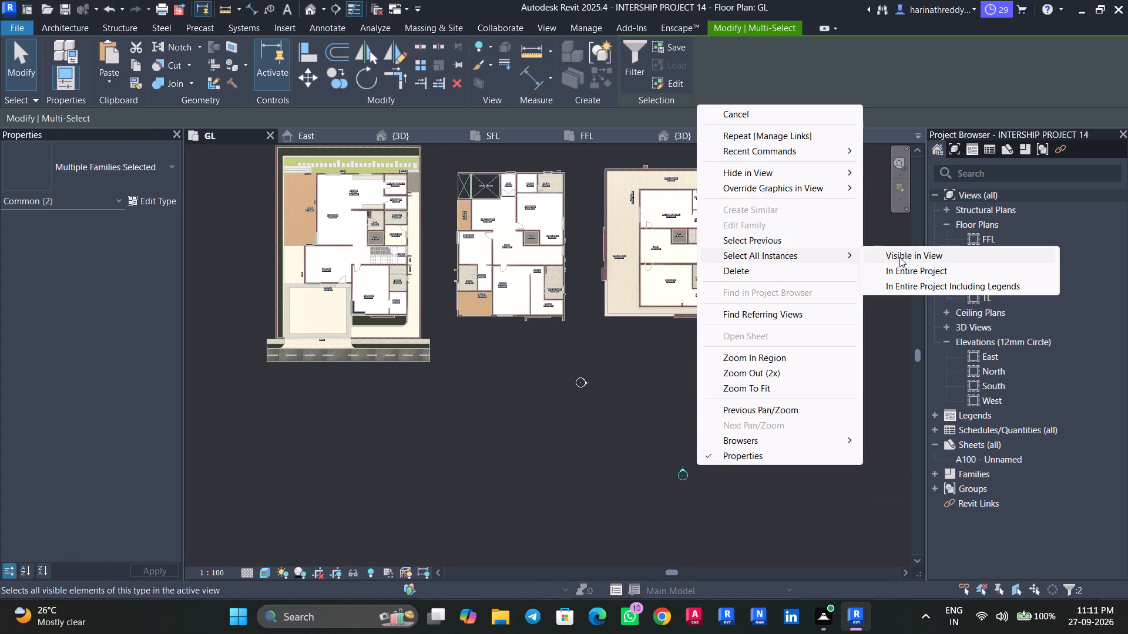
click(913, 269)
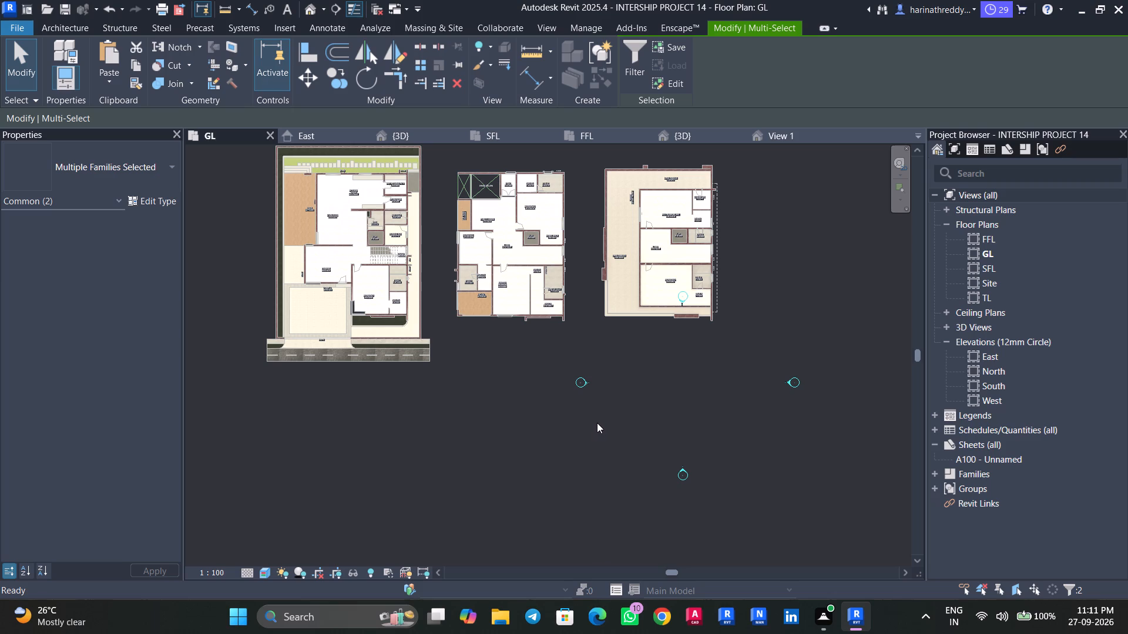
key(h)
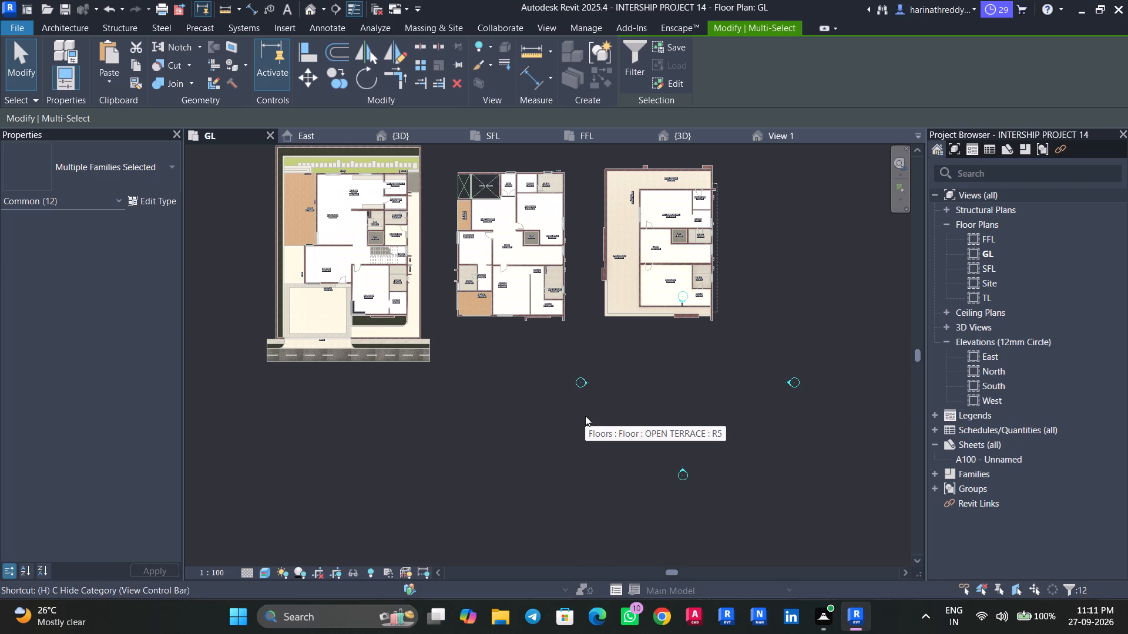
text(HH)
Examine the ground floor plan closely around the living room, drawing room, lift and staircase.
middle_drag(565, 416, 646, 512)
scroll(645, 512, up, 1)
scroll(489, 448, up, 1)
middle_drag(500, 456, 625, 540)
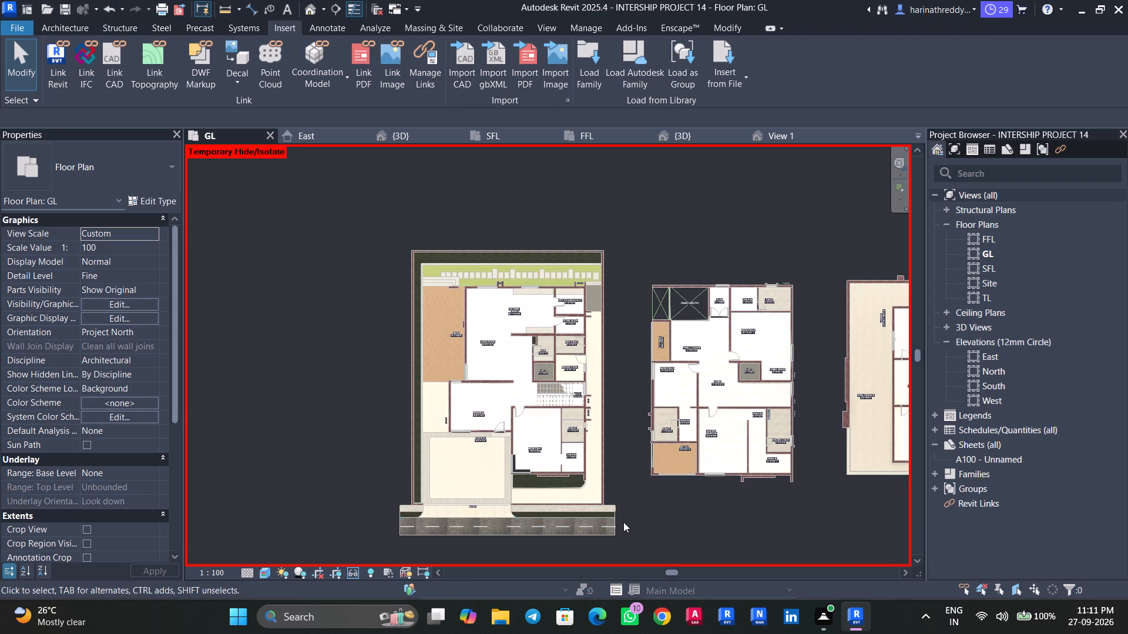
scroll(579, 448, up, 4)
scroll(580, 446, down, 1)
scroll(582, 446, up, 5)
scroll(503, 321, up, 1)
middle_drag(505, 320, 545, 379)
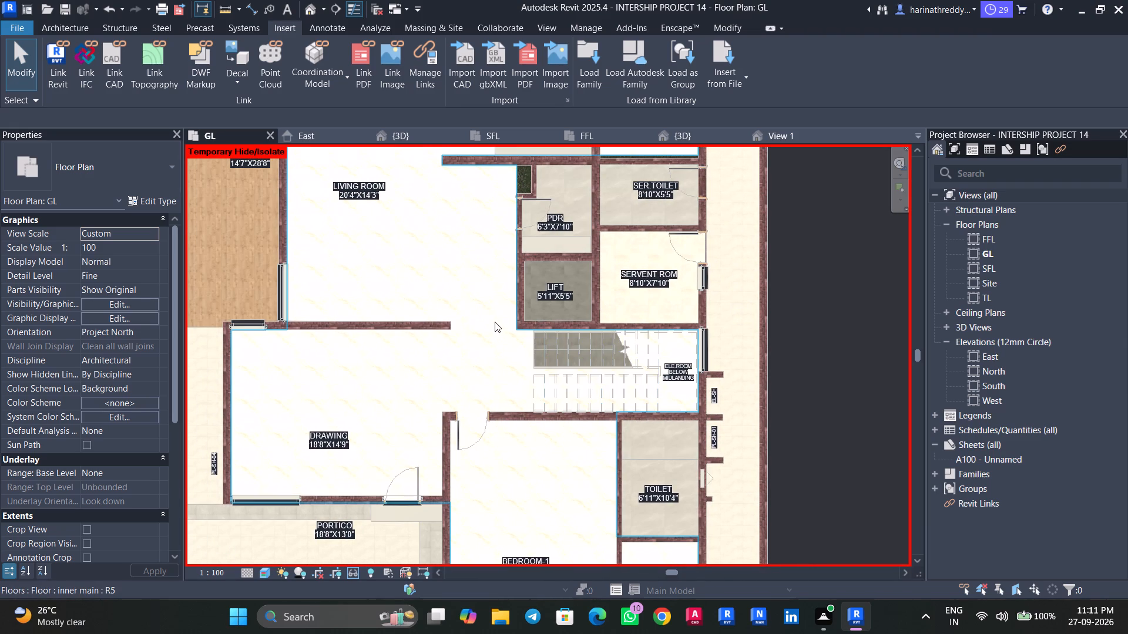
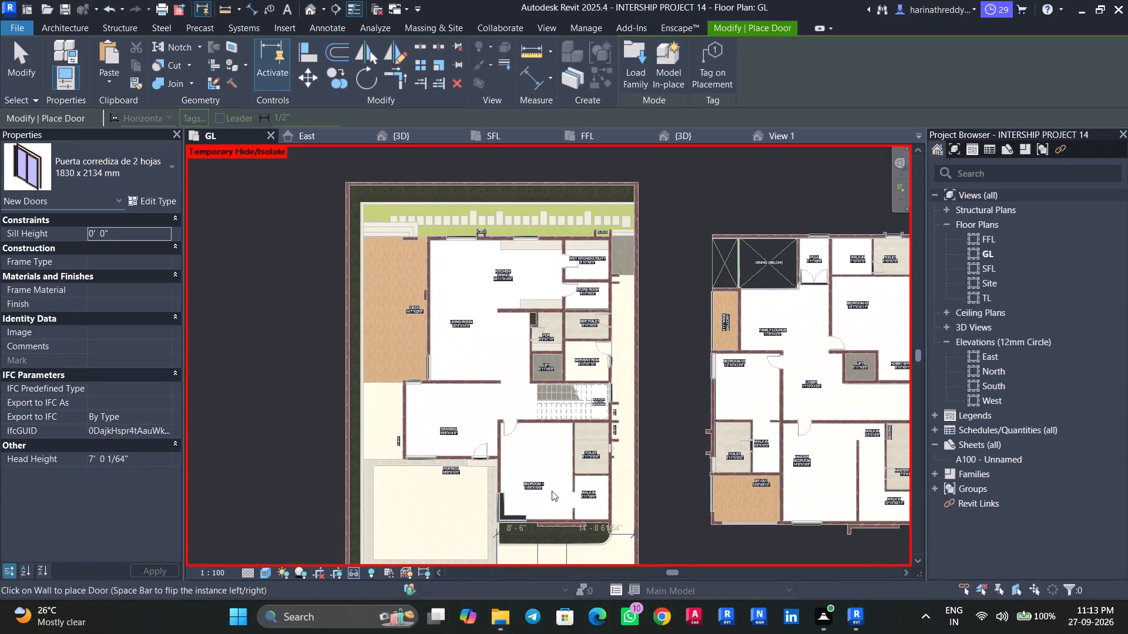
Reload the unloaded 123.pdf link so the PDF underlay shows in the GL floor plan.
middle_drag(656, 490, 653, 349)
key(Escape)
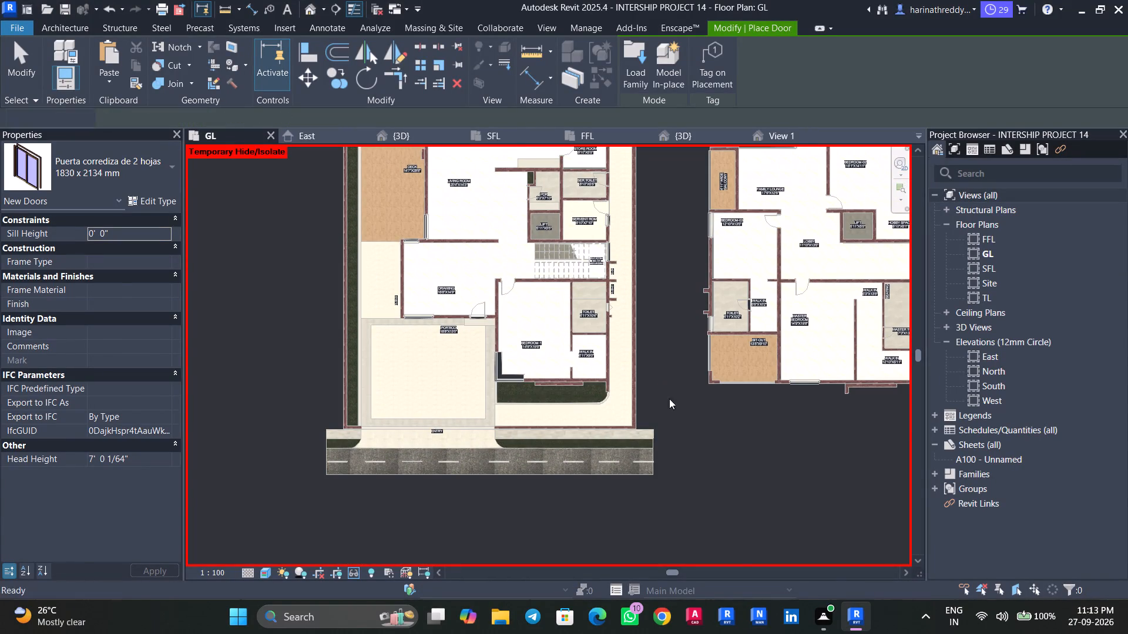
key(Escape)
key(Escape)
click(257, 374)
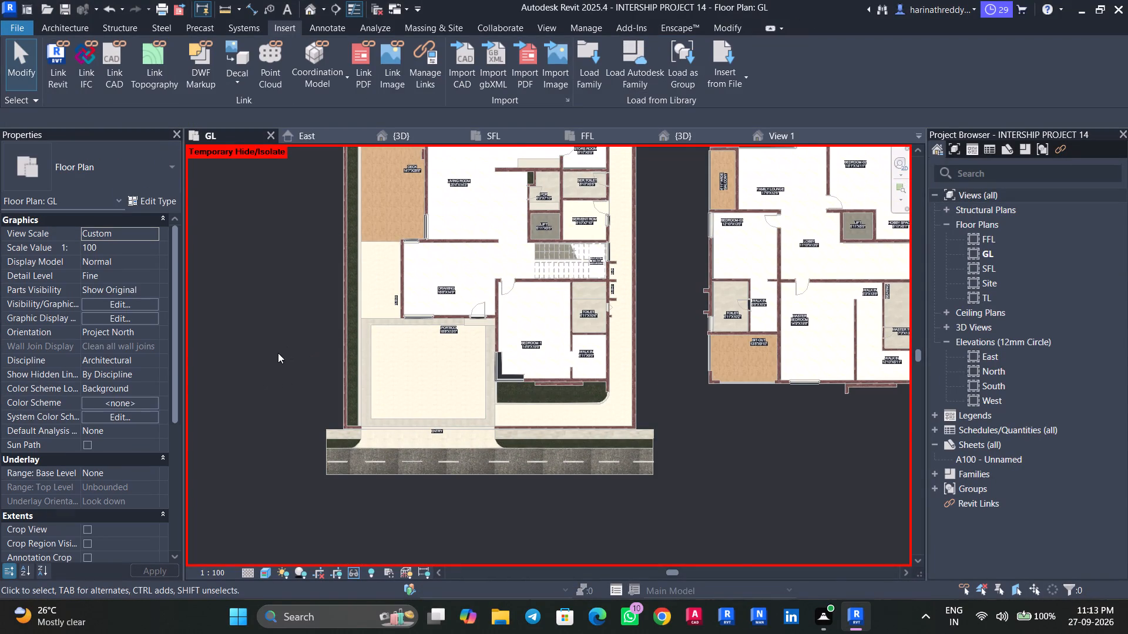
click(427, 69)
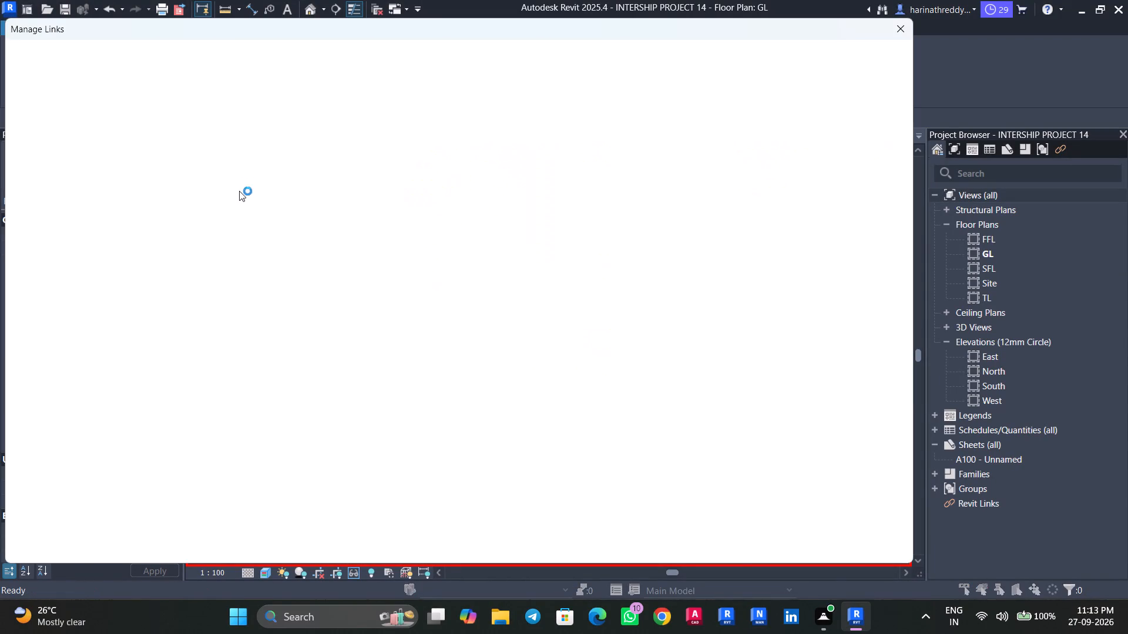
click(113, 153)
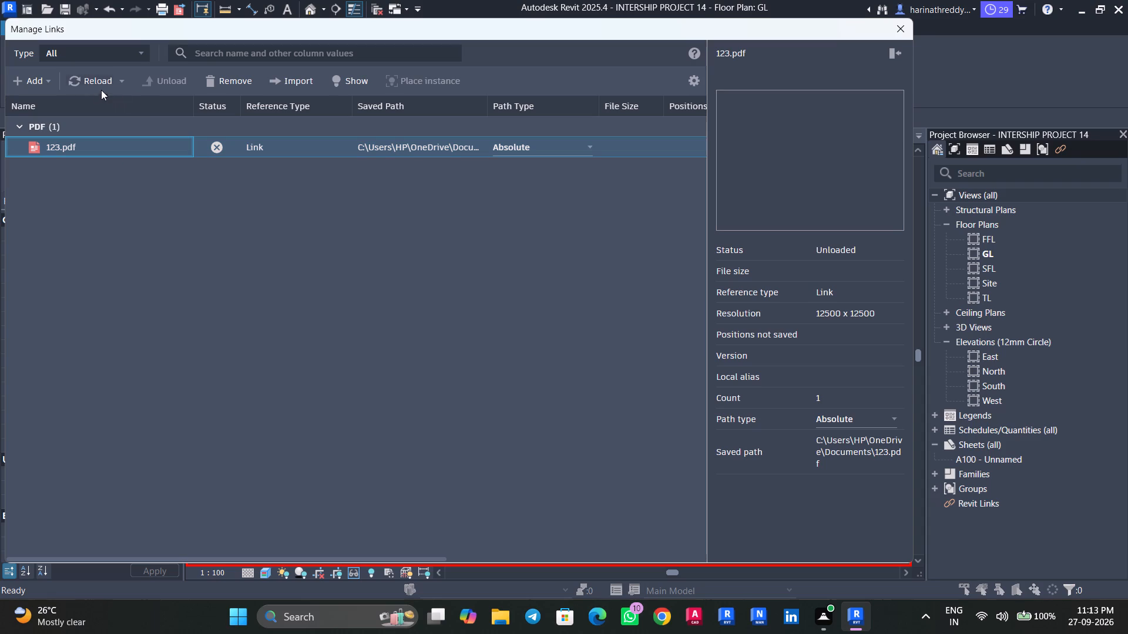
click(96, 84)
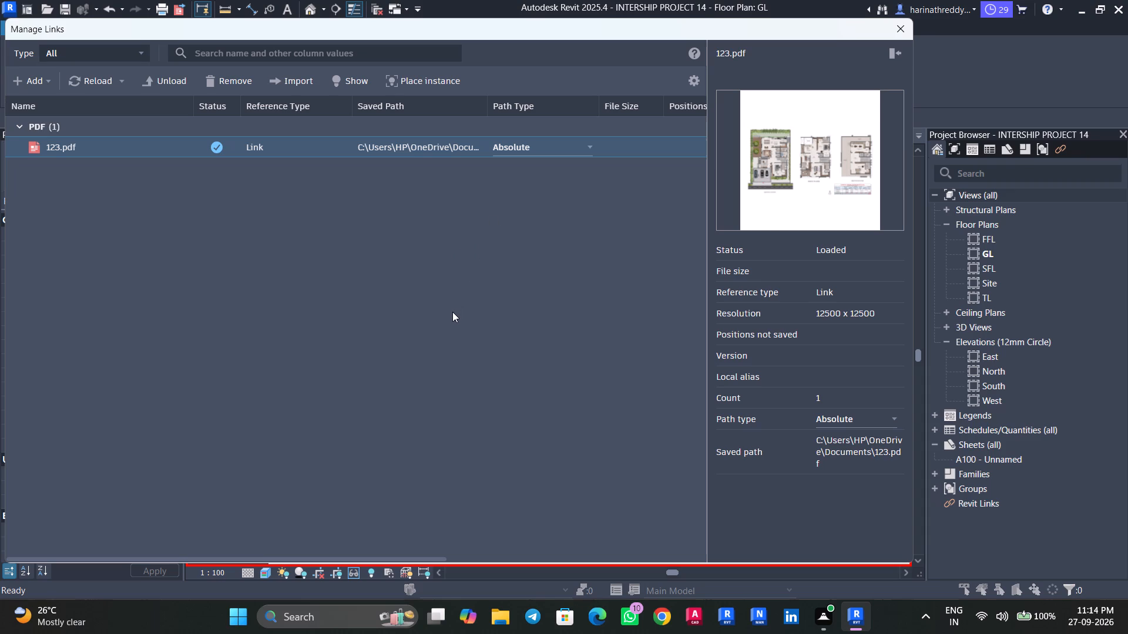
click(900, 33)
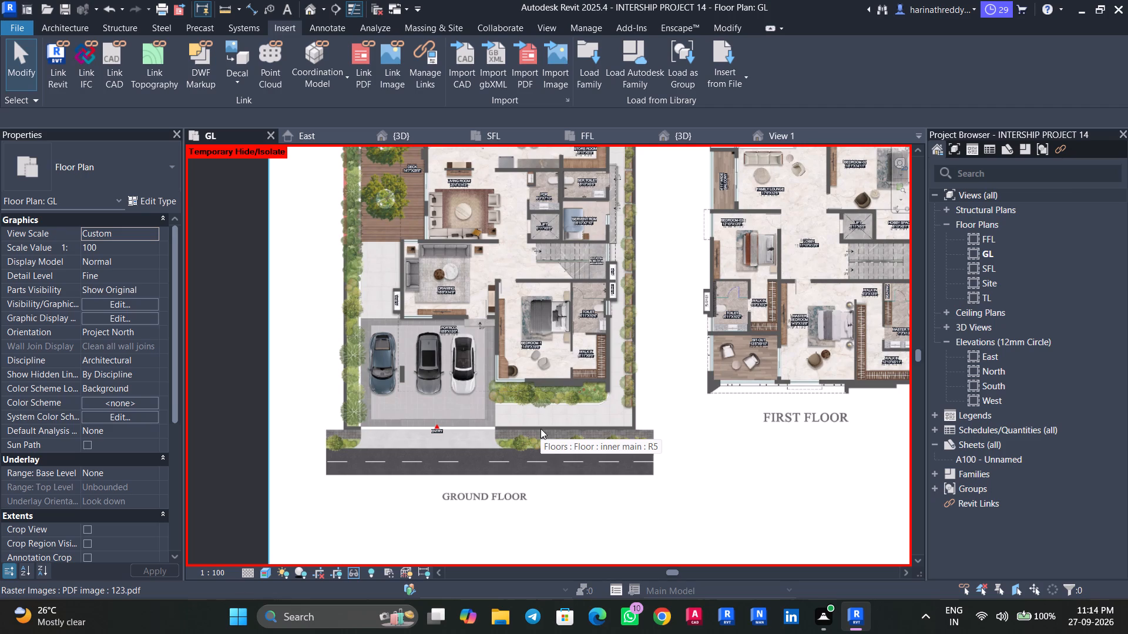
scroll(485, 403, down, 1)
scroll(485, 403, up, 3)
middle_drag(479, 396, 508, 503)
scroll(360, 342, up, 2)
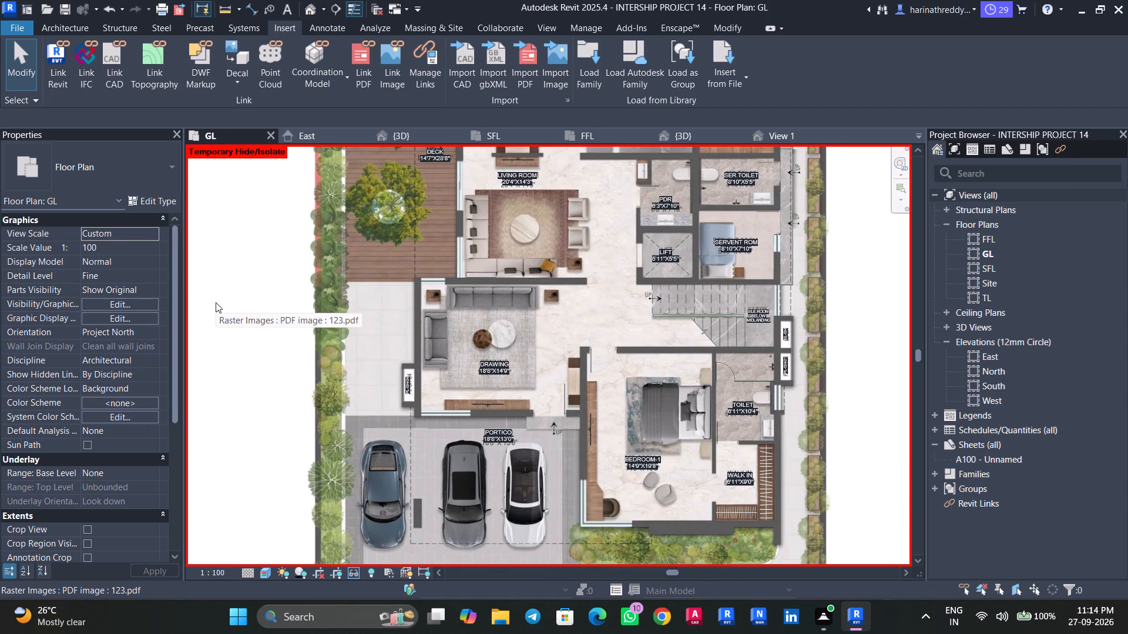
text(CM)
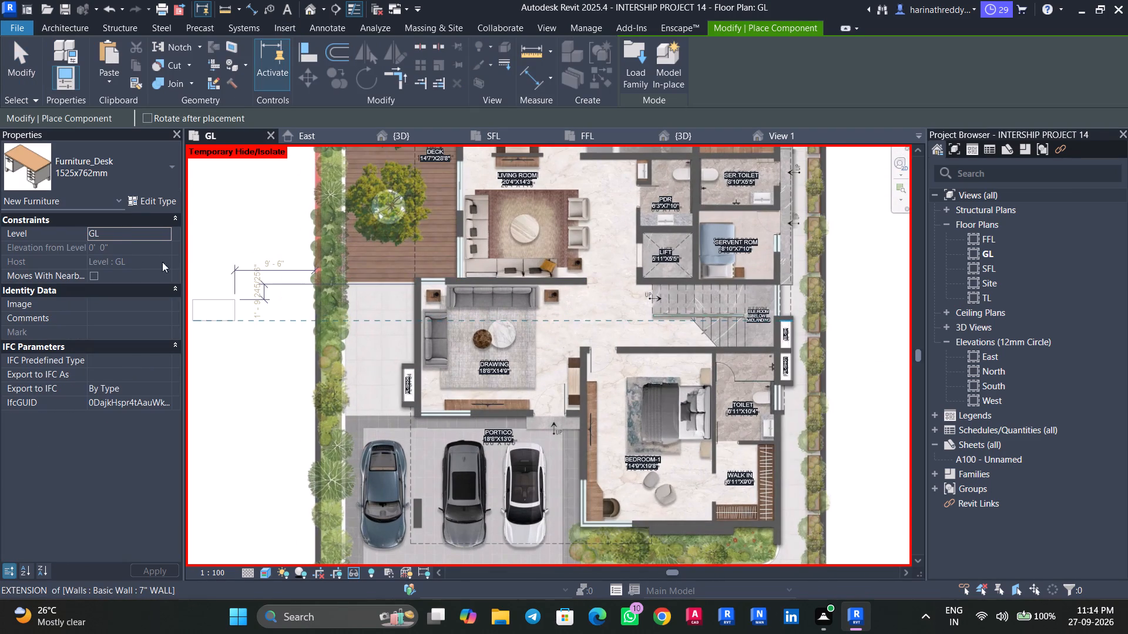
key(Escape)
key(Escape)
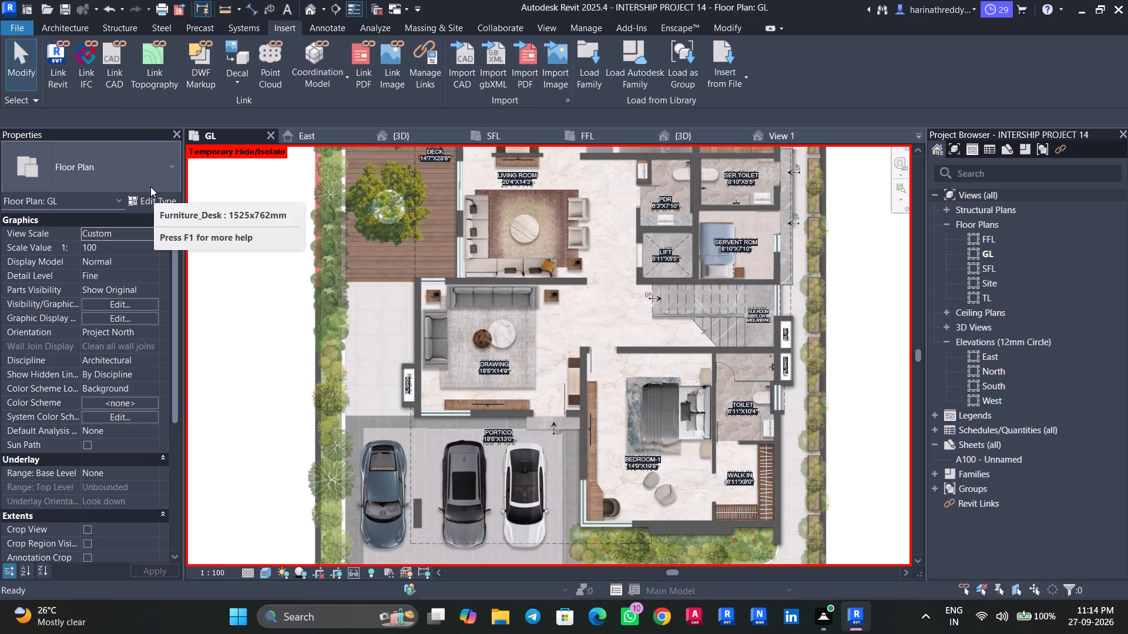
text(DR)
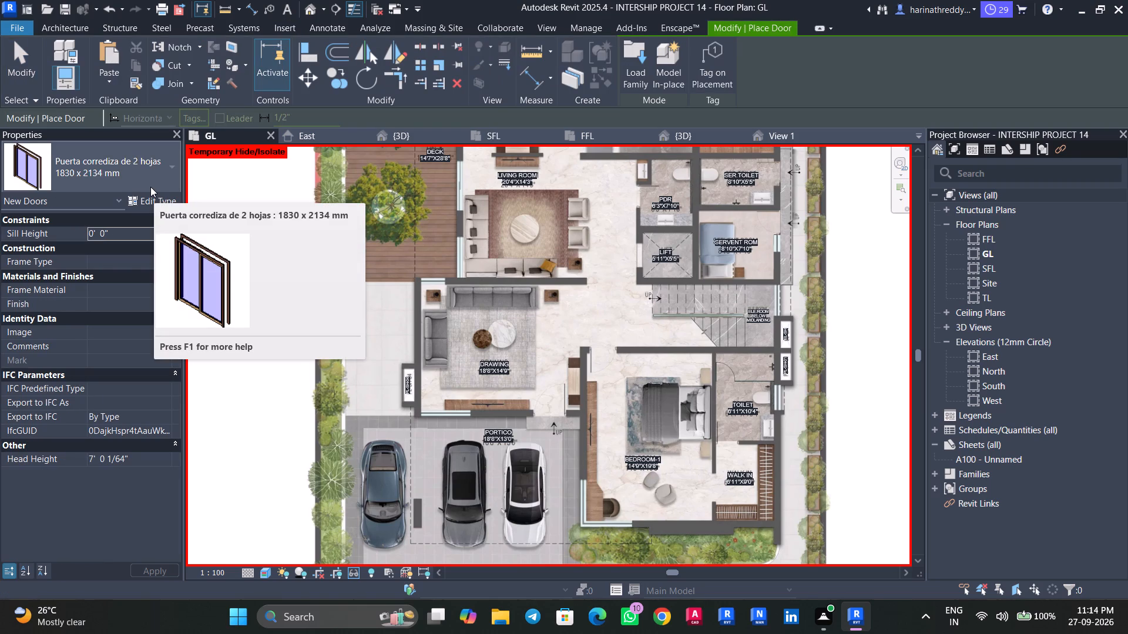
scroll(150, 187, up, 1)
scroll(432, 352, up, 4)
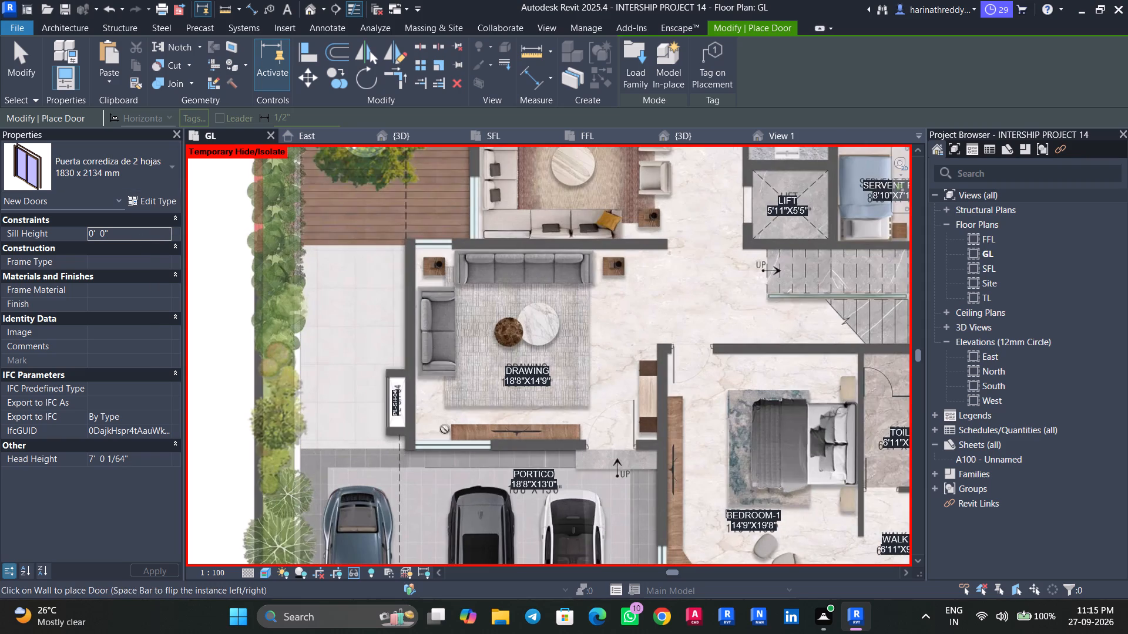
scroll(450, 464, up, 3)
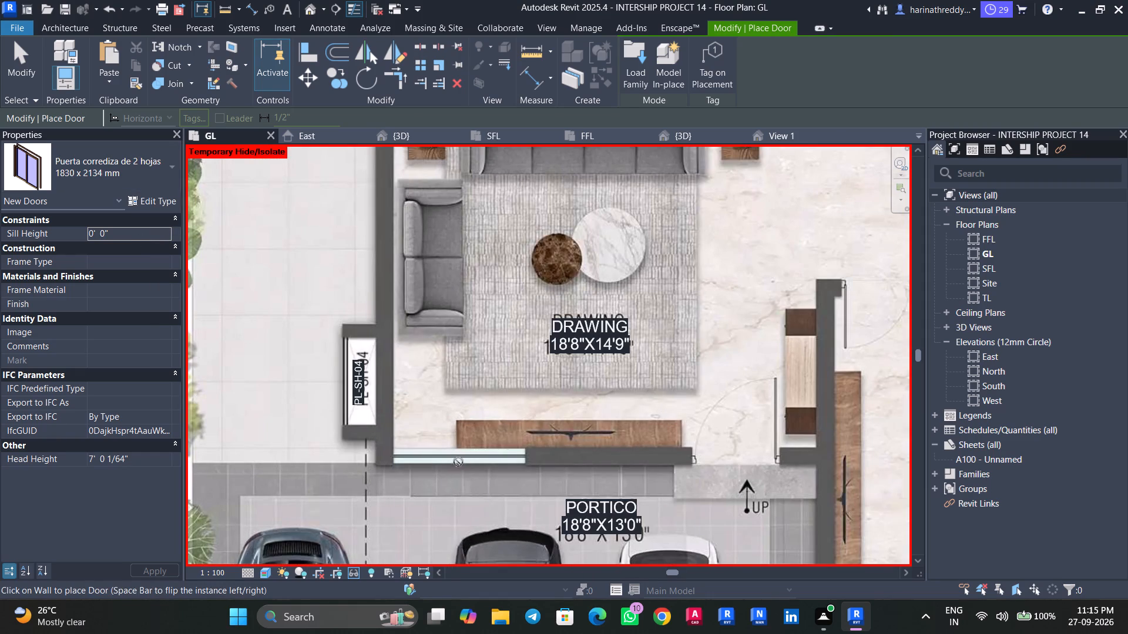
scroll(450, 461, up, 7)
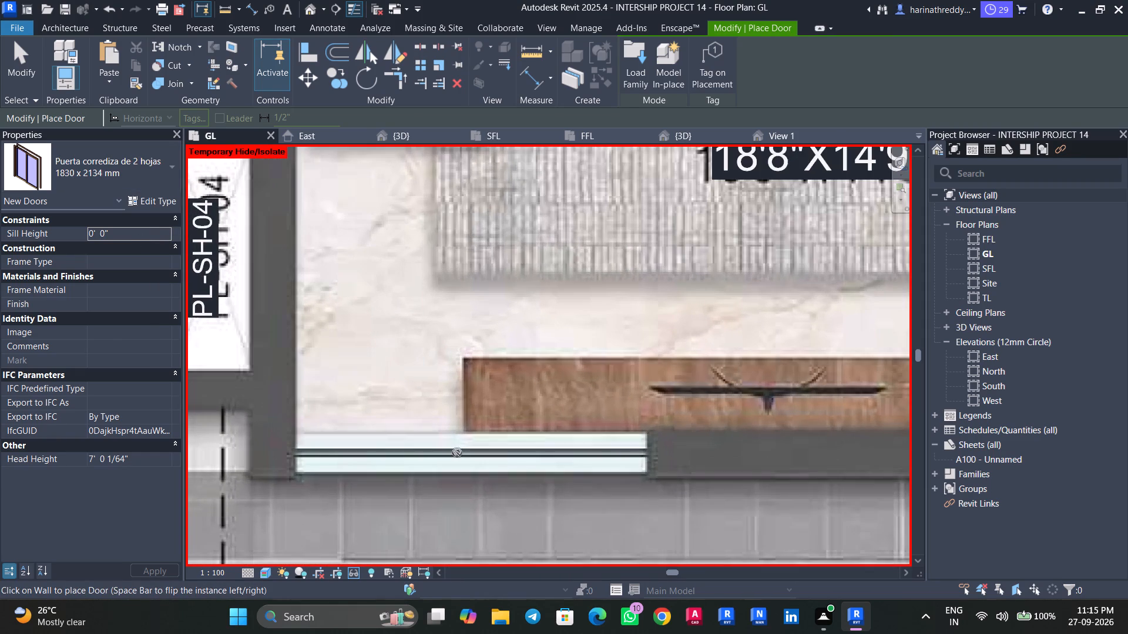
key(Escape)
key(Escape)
Measure the length of the upper sliding door opening between the deck and the living room on the PDF underlay.
scroll(439, 436, down, 7)
middle_drag(425, 338, 413, 539)
scroll(319, 335, down, 3)
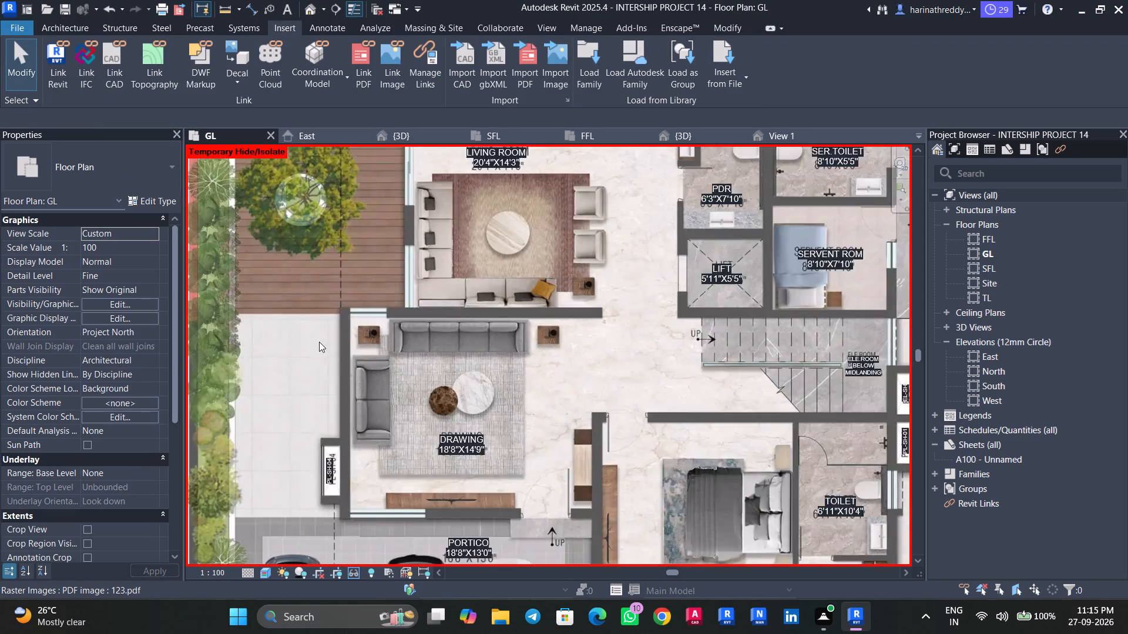
scroll(319, 342, down, 4)
middle_drag(324, 297, 306, 435)
scroll(327, 416, up, 6)
click(354, 349)
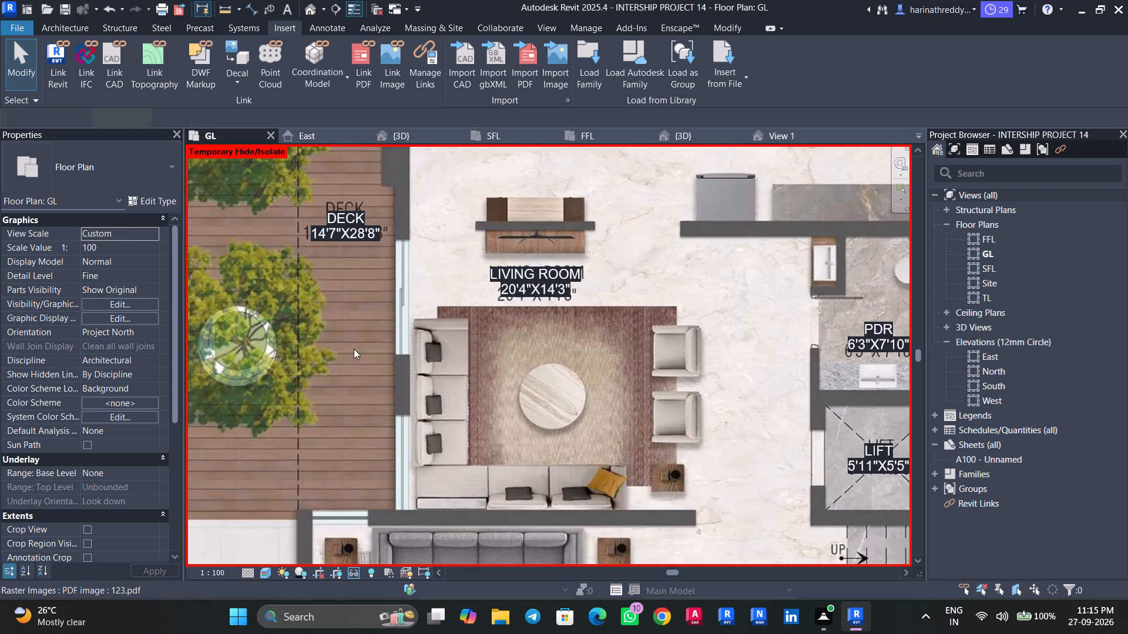
click(438, 65)
scroll(370, 337, up, 4)
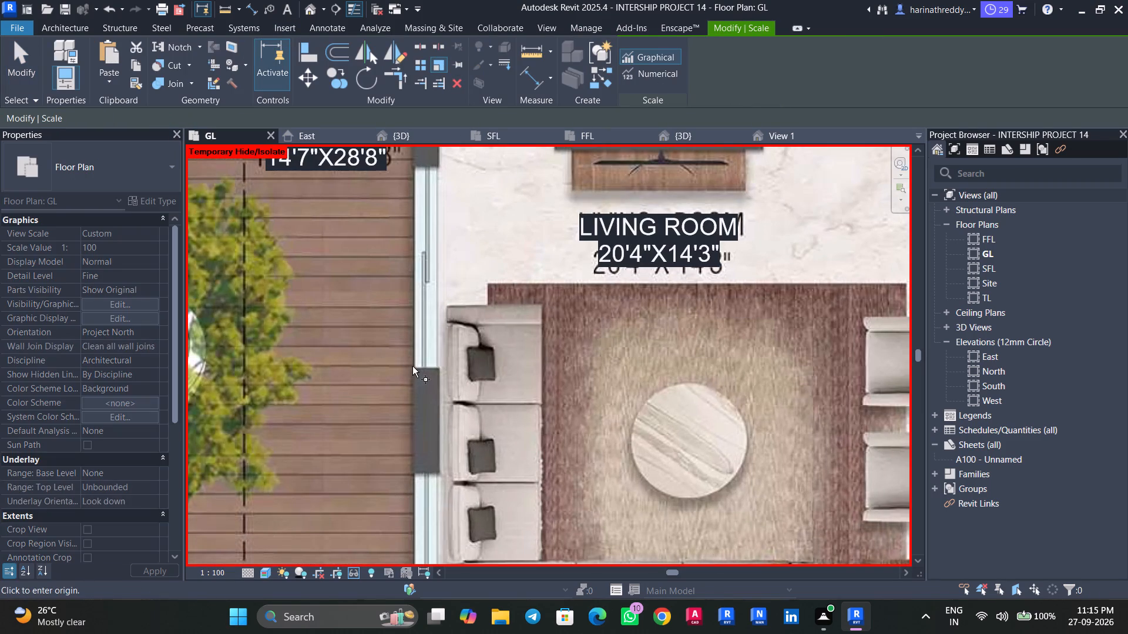
click(412, 366)
scroll(415, 167, up, 3)
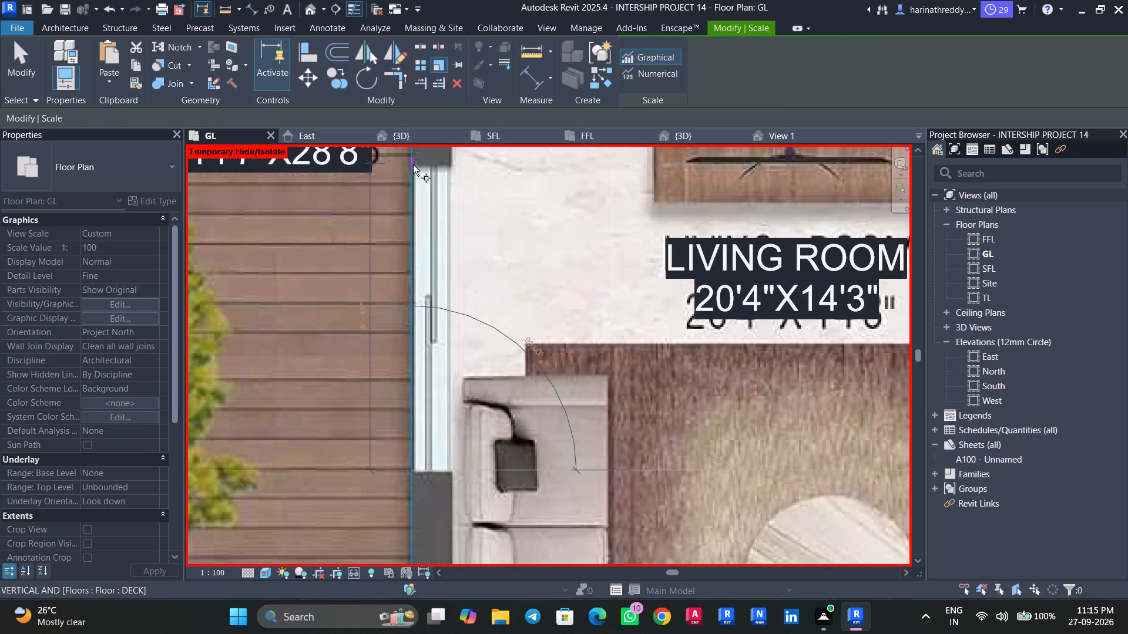
key(Escape)
key(Escape)
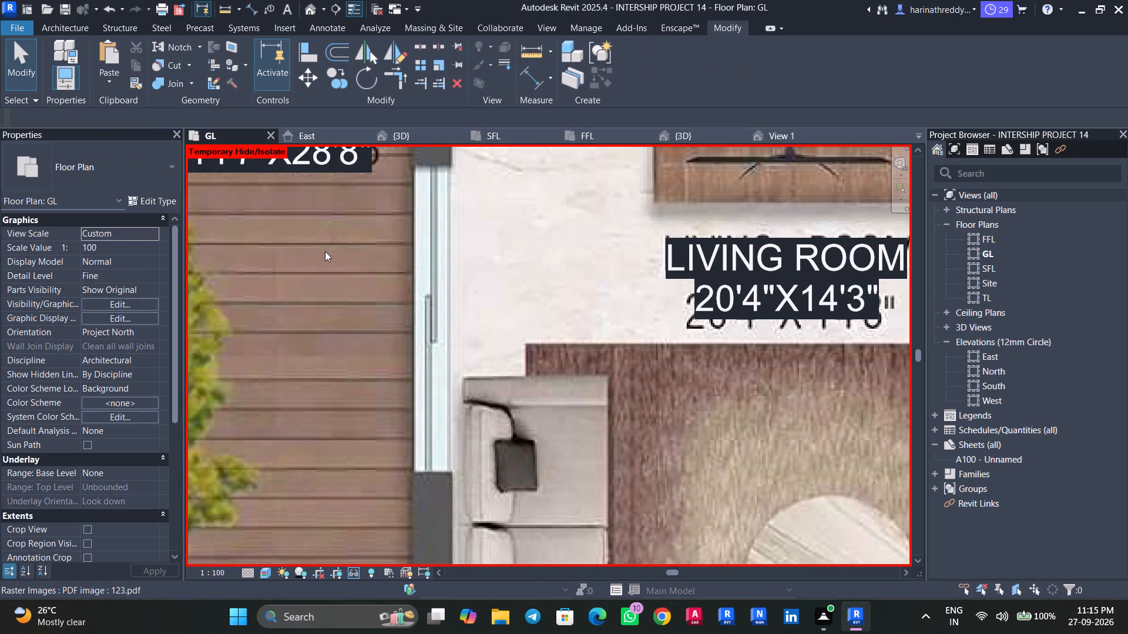
Duplicate the Puerta corrediza de 2 hojas door type as 5'10" and set its width to 5'10".
text(DR)
click(149, 207)
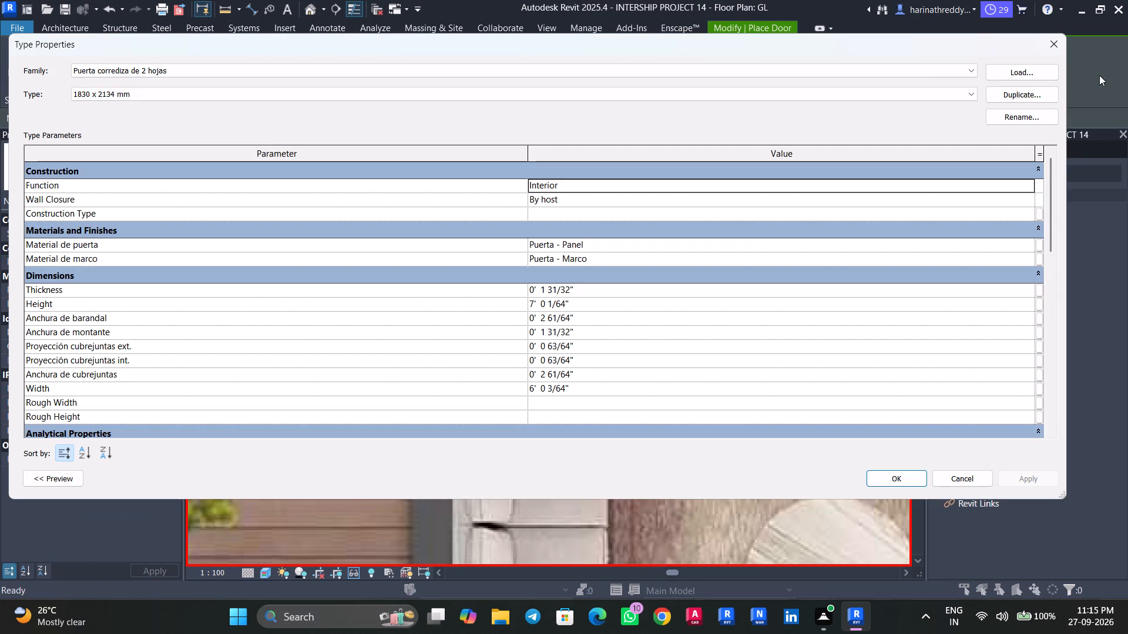
click(1030, 96)
text(5'10")
scroll(1030, 97, up, 1)
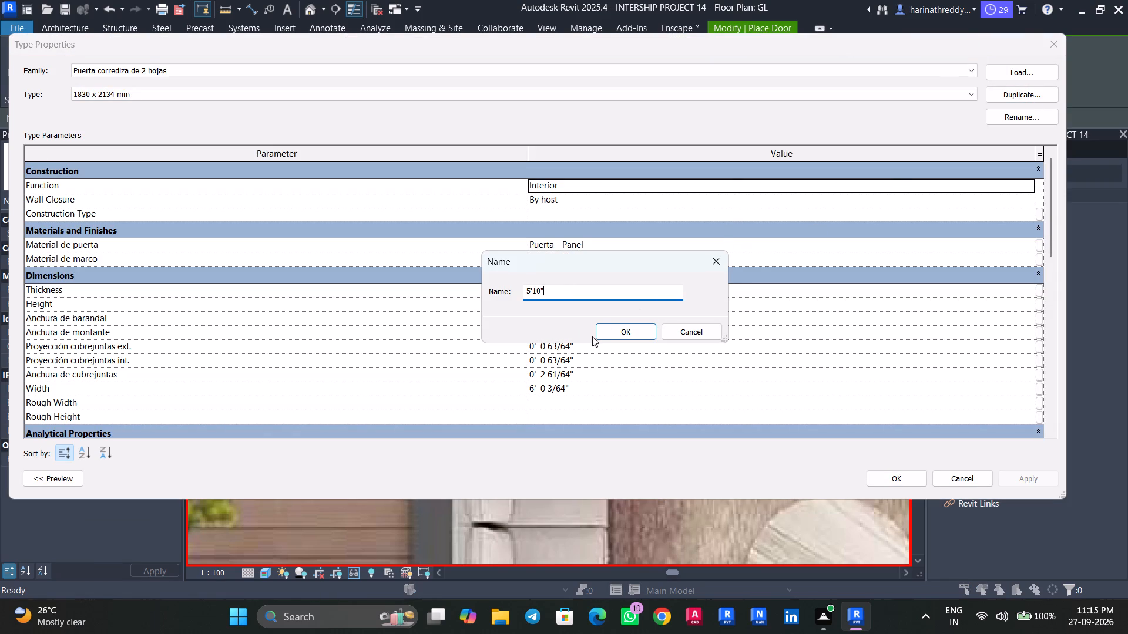
click(600, 333)
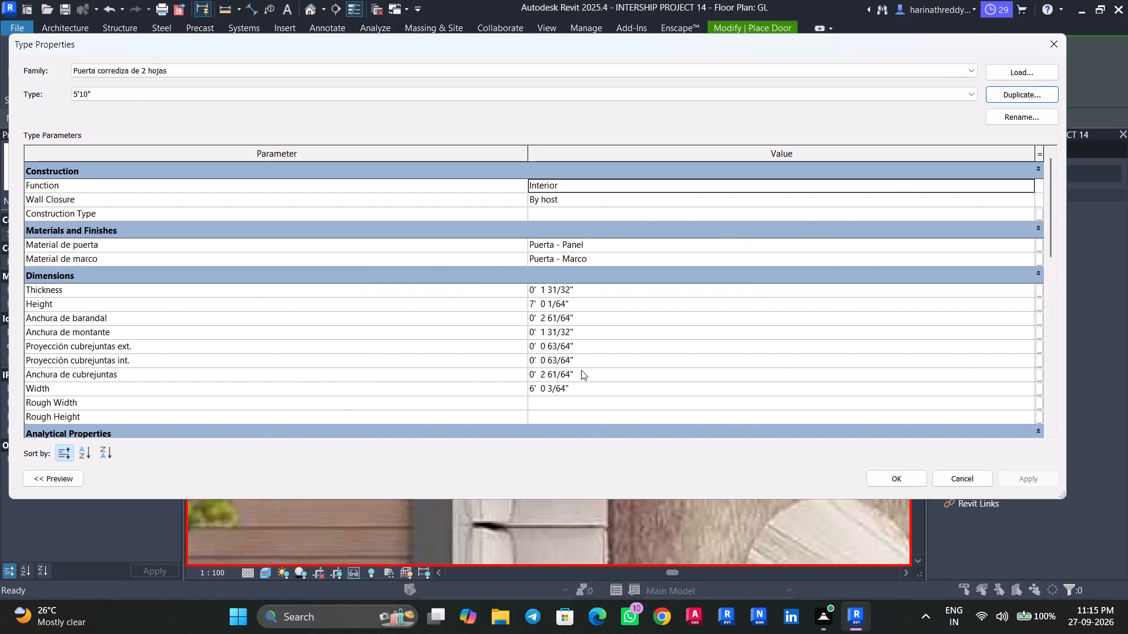
click(590, 389)
text(5'10")
key(Return)
scroll(588, 388, up, 1)
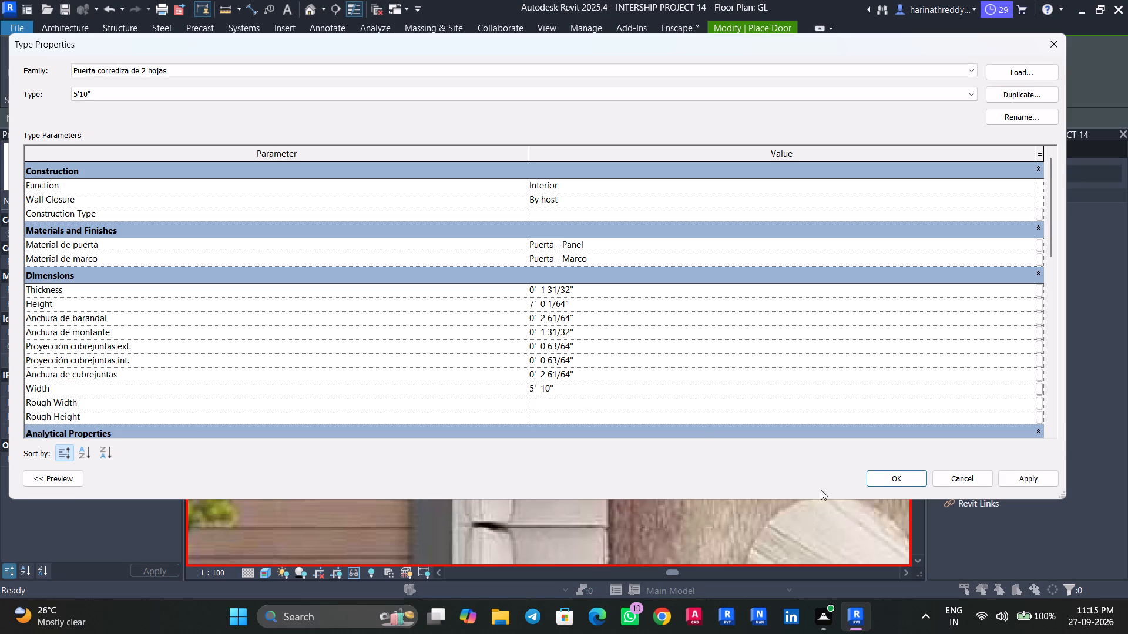
click(1030, 479)
click(882, 479)
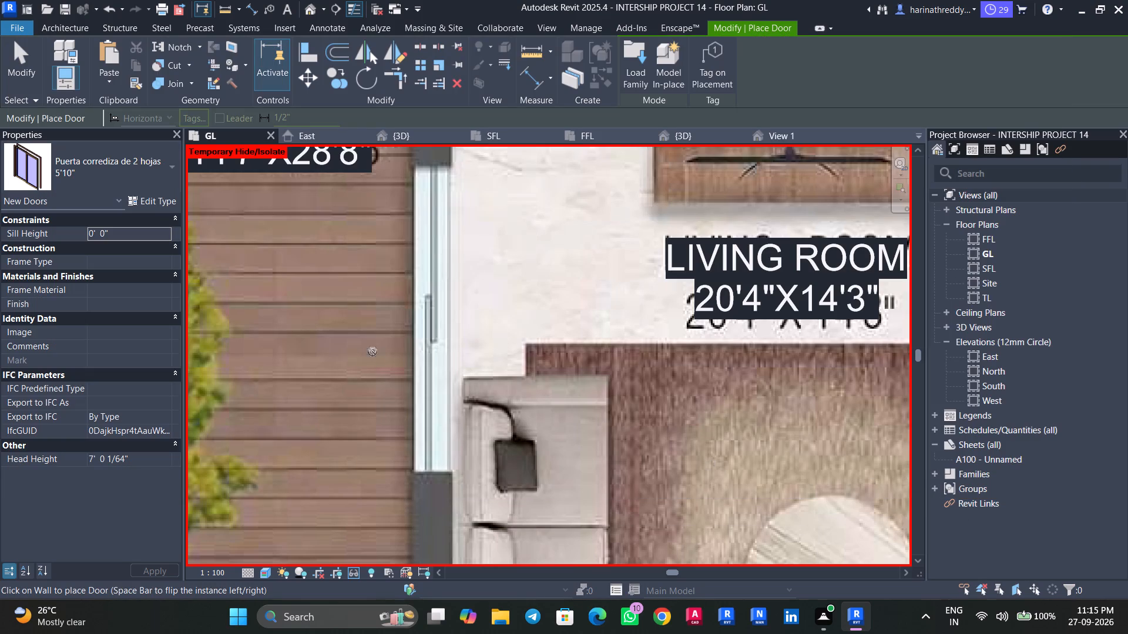
Place the 5'10" sliding door in the wall between the deck and the living room, over the underlay's upper opening.
click(429, 321)
key(Escape)
key(Escape)
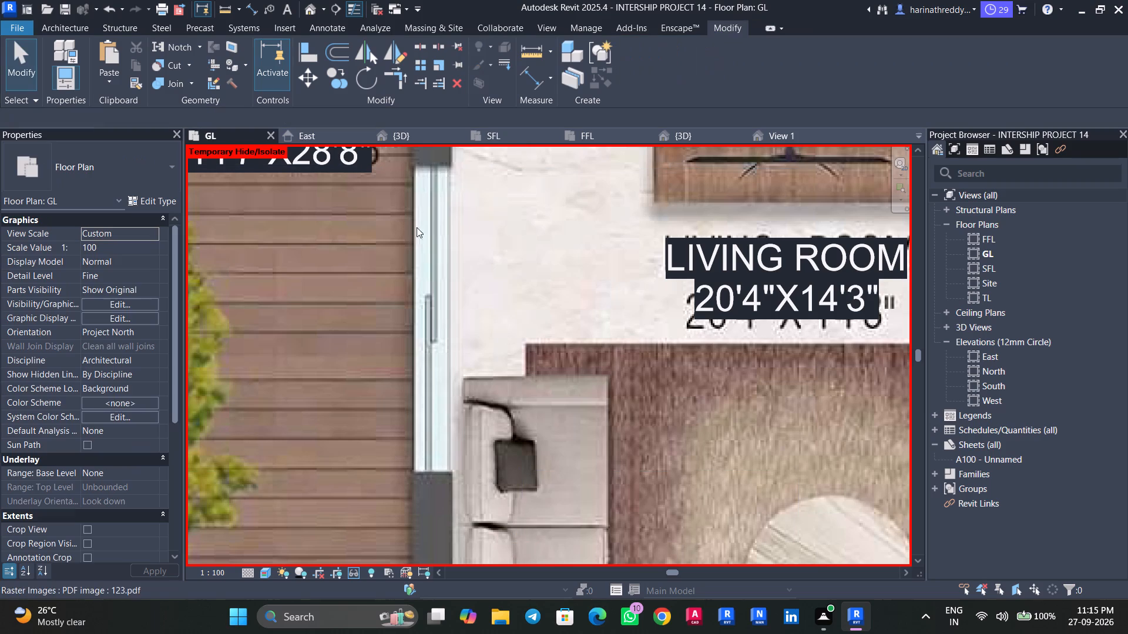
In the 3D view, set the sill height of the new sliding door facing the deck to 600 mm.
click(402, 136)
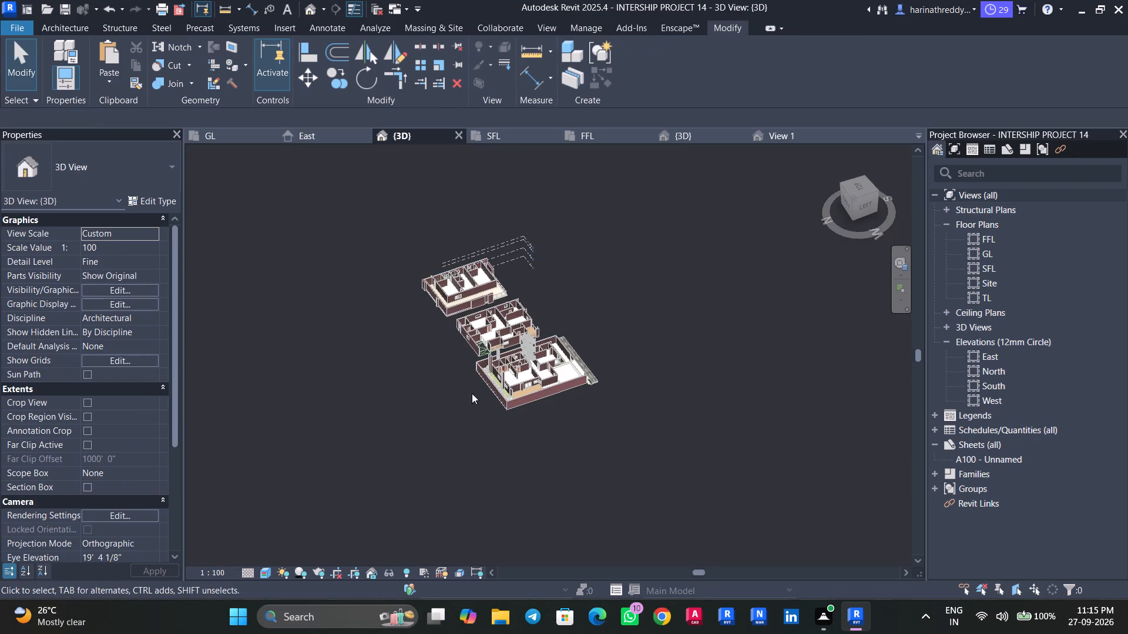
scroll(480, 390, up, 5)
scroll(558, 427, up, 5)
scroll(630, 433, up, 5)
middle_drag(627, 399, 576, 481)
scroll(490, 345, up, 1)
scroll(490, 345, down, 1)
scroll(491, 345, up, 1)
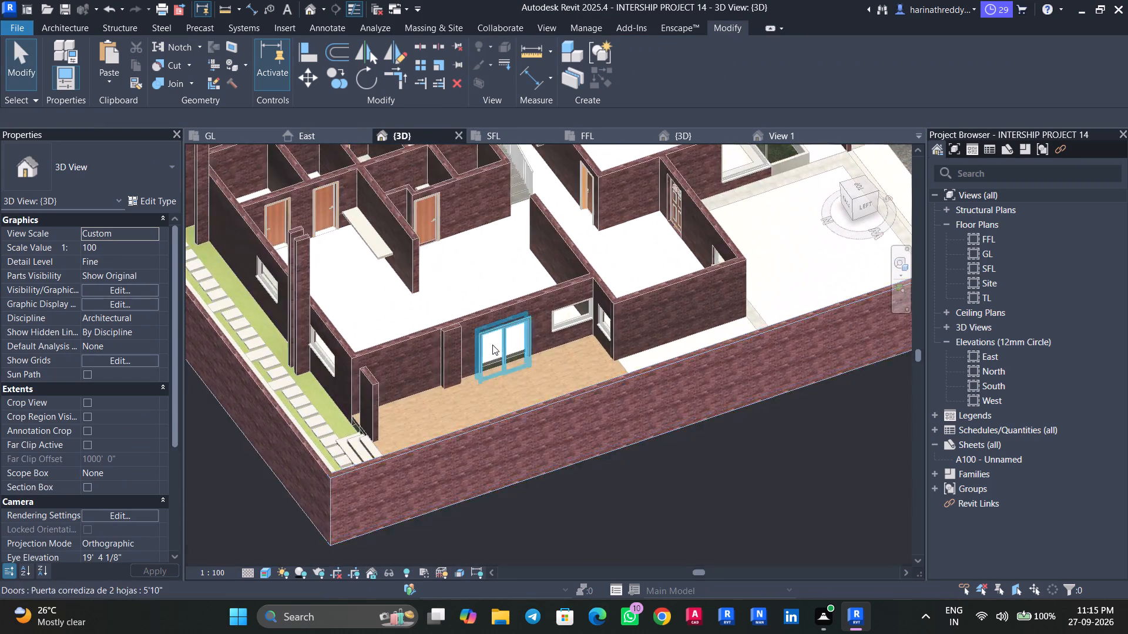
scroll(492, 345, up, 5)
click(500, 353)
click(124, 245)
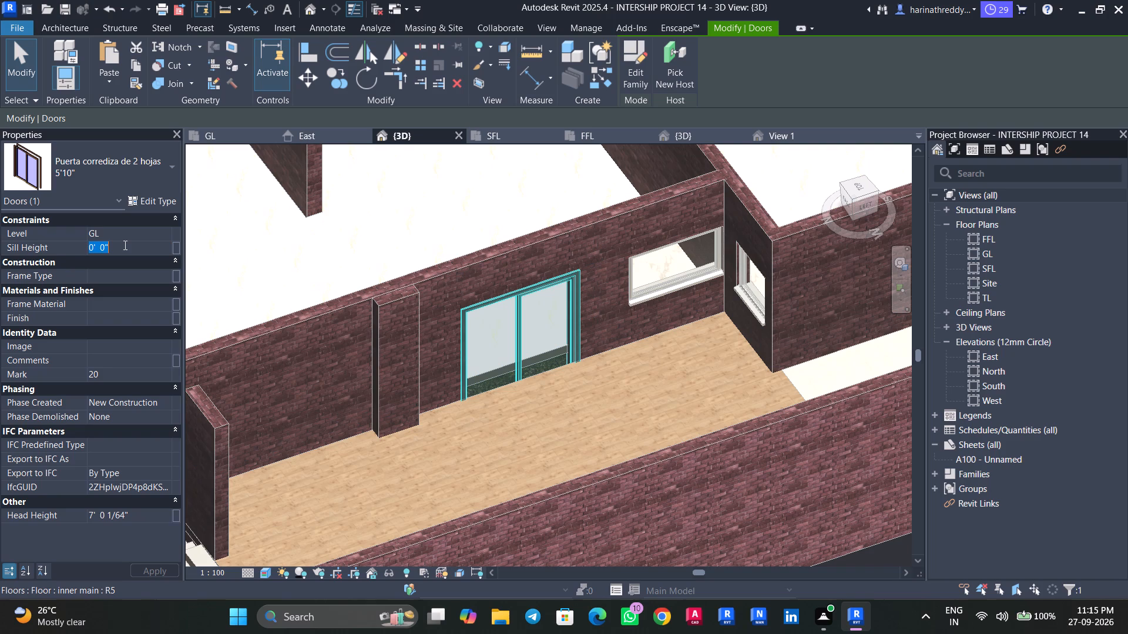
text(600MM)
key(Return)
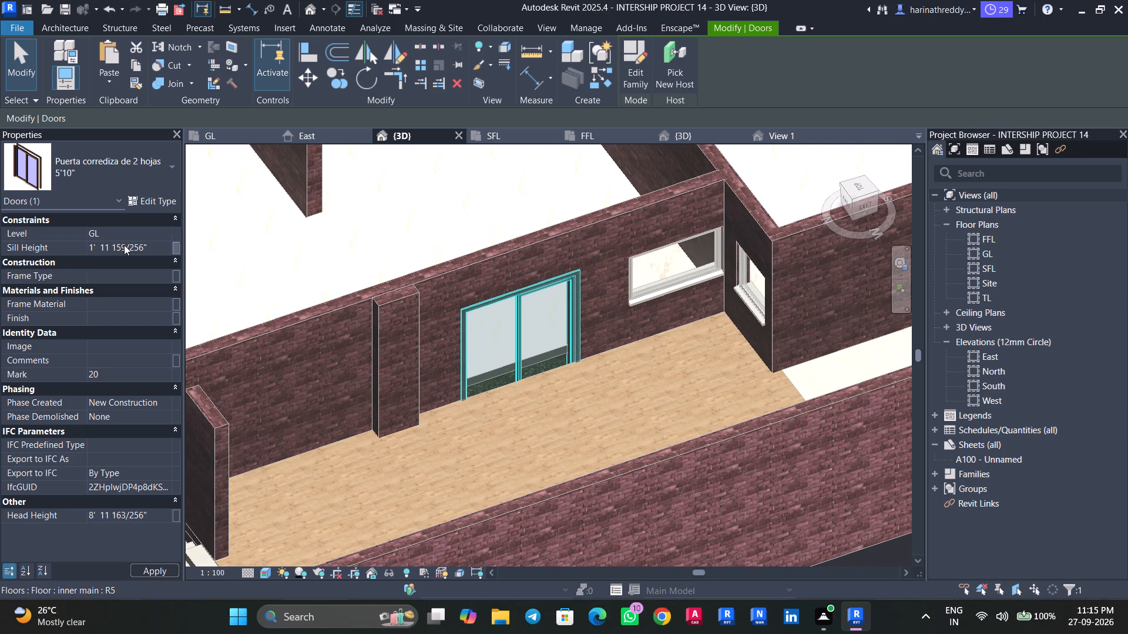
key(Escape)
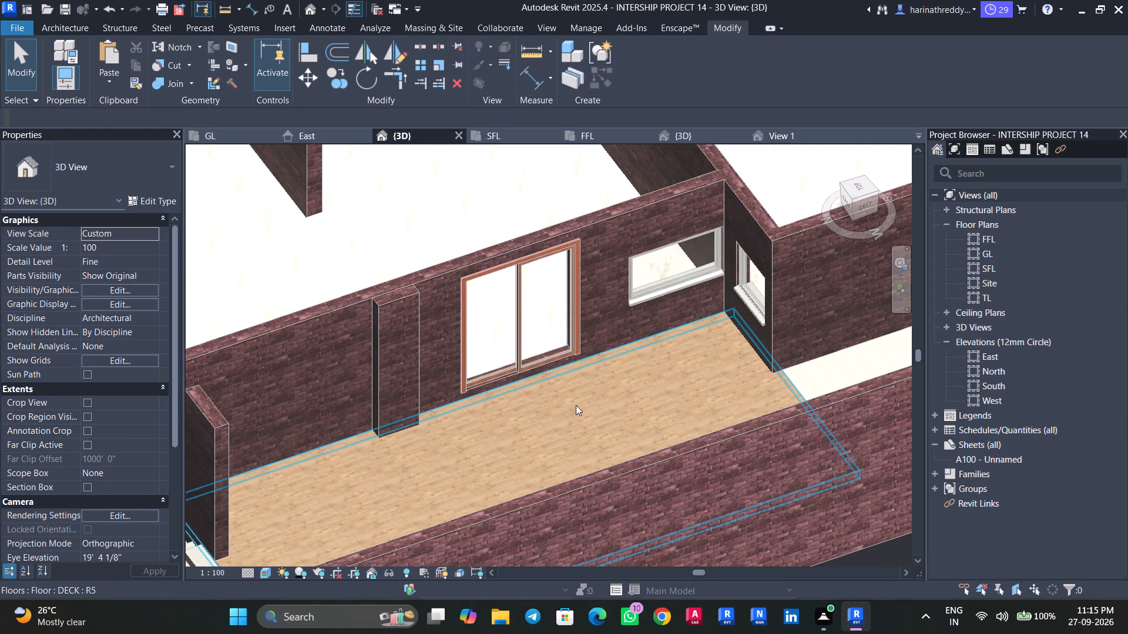
Set the sill height of the sliding door facing the deck to 450 mm.
click(538, 344)
click(153, 251)
drag(153, 251, 65, 252)
text(450MM)
key(Return)
key(Escape)
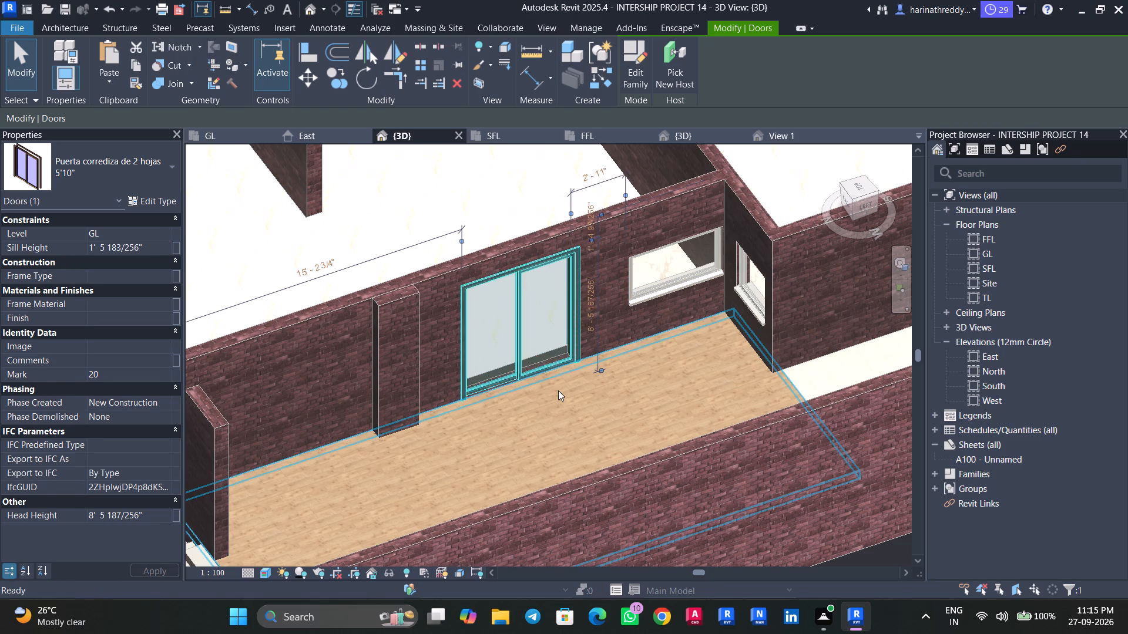
key(Escape)
Examine closely how the bottom of the sliding door meets the deck and the inner main floor.
shift+middle_drag(564, 407, 554, 396)
scroll(395, 282, up, 6)
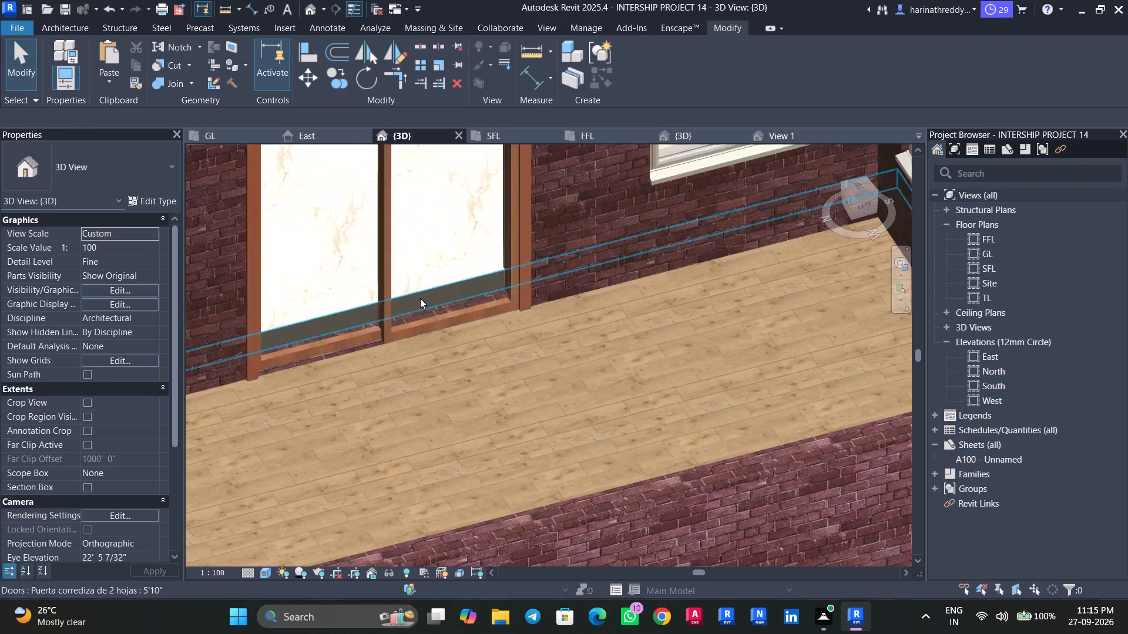
click(421, 289)
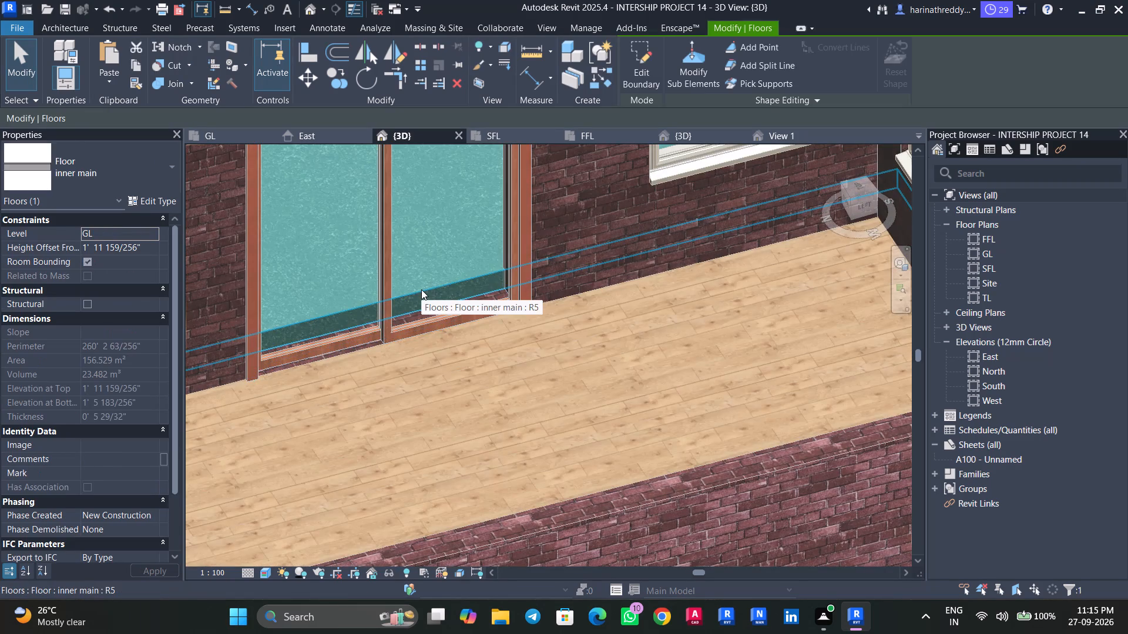
key(Escape)
click(416, 315)
key(Escape)
click(431, 270)
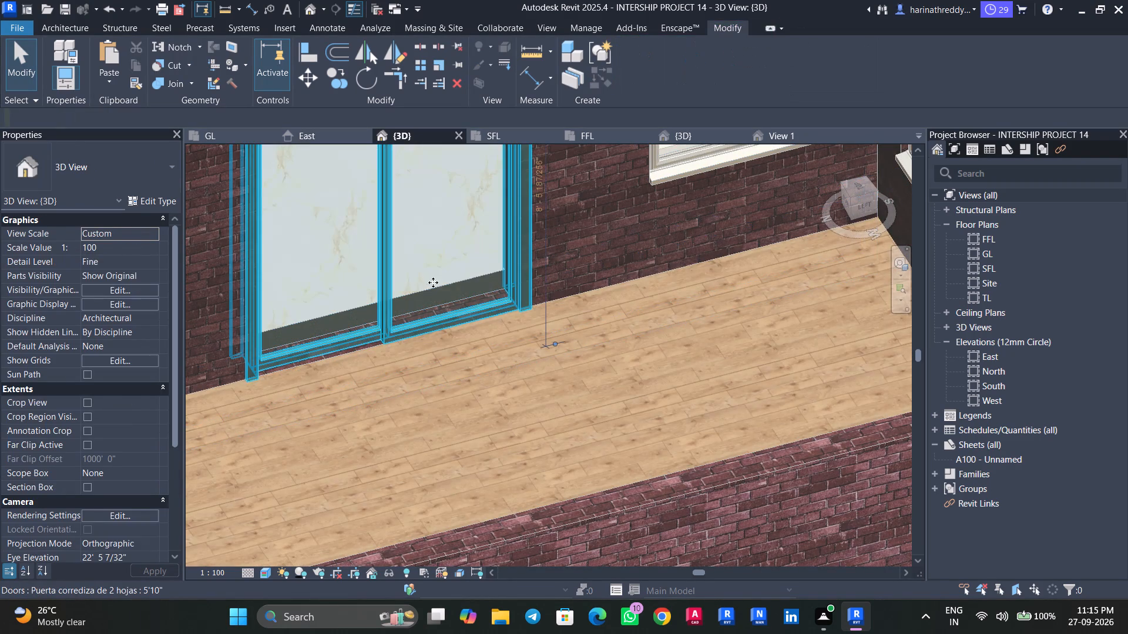
key(Escape)
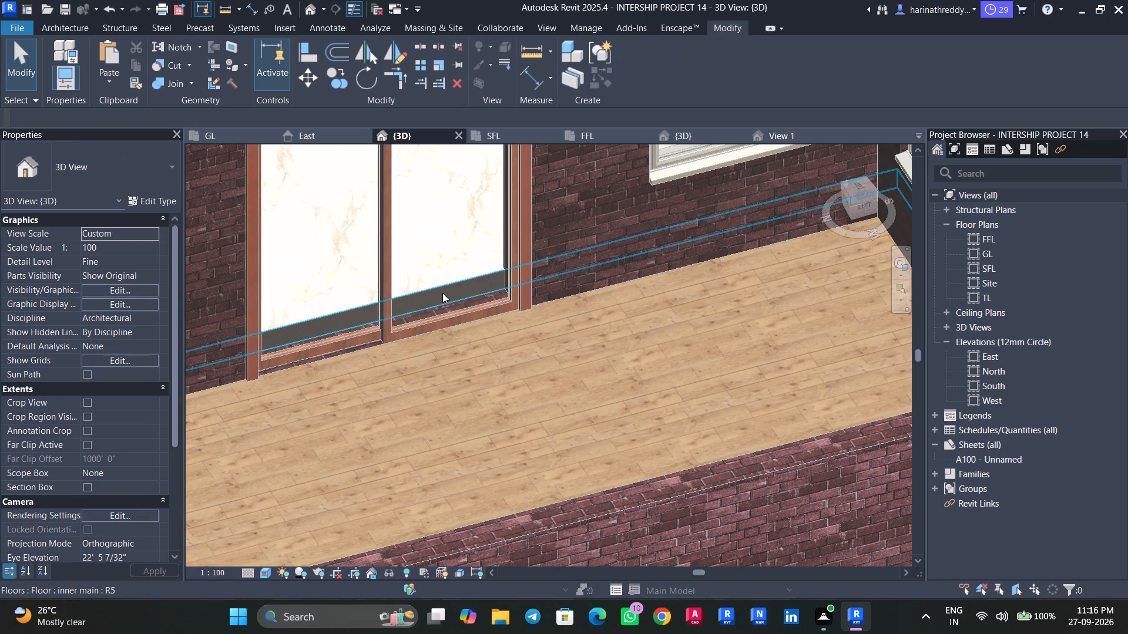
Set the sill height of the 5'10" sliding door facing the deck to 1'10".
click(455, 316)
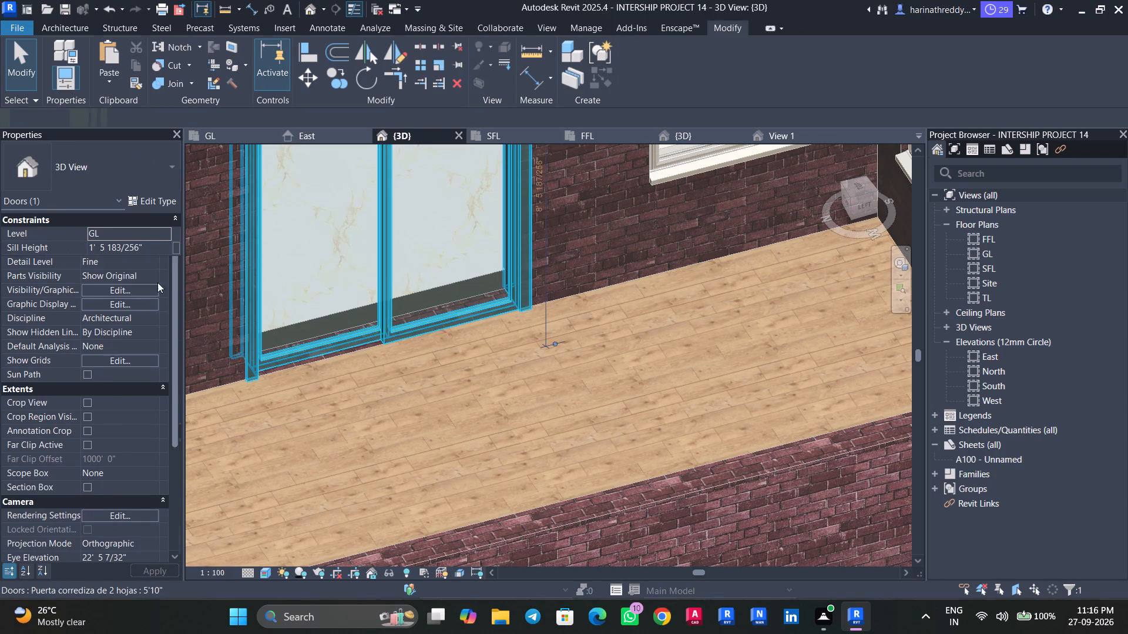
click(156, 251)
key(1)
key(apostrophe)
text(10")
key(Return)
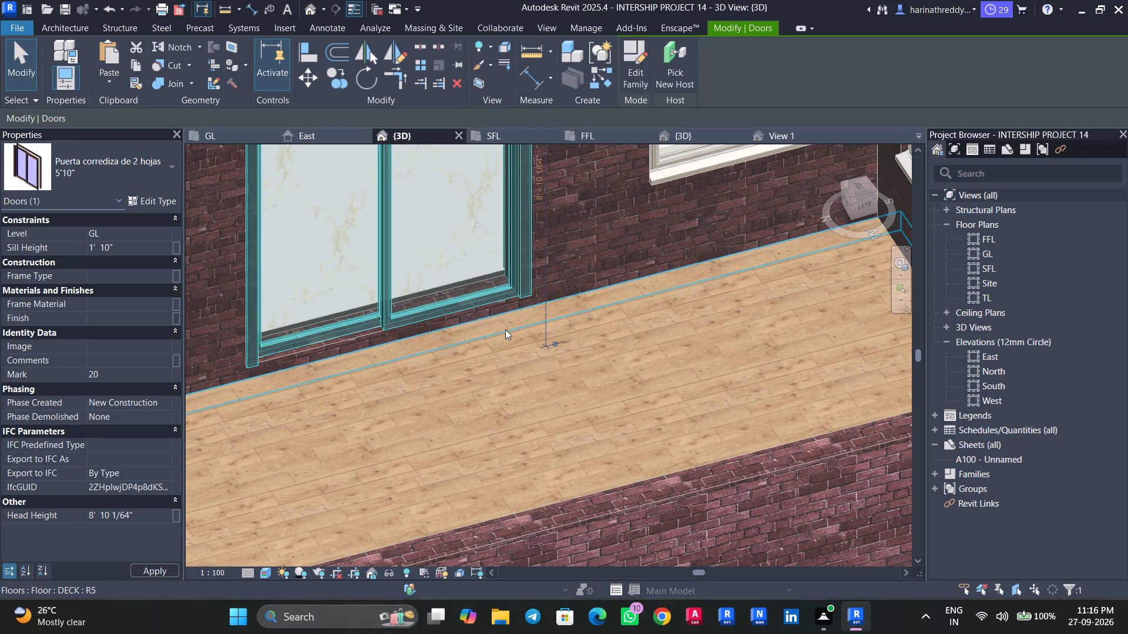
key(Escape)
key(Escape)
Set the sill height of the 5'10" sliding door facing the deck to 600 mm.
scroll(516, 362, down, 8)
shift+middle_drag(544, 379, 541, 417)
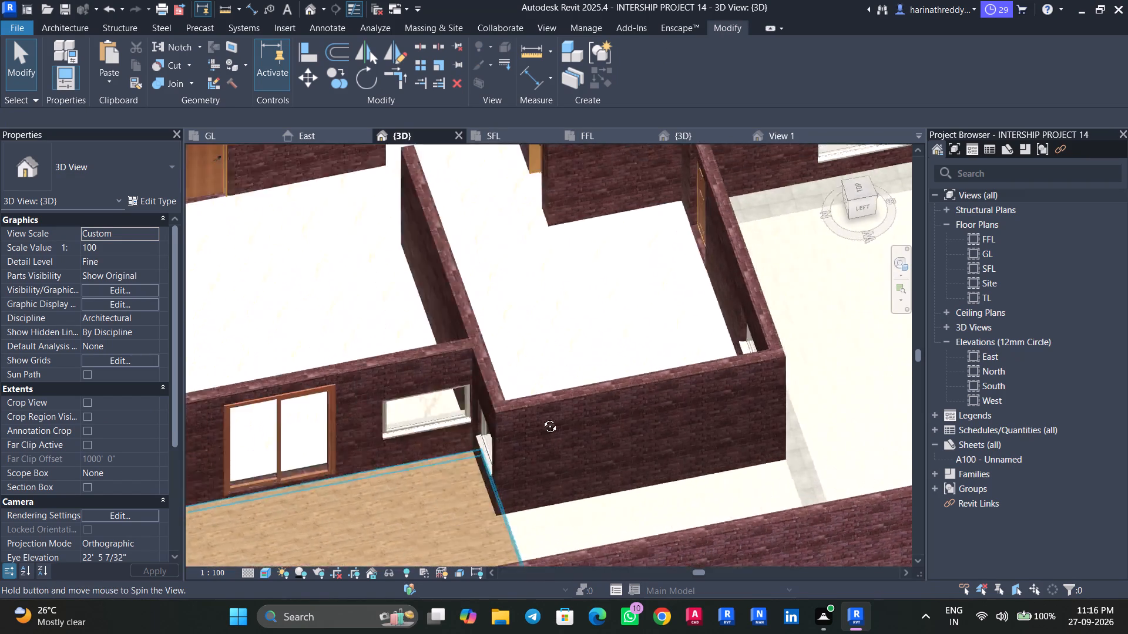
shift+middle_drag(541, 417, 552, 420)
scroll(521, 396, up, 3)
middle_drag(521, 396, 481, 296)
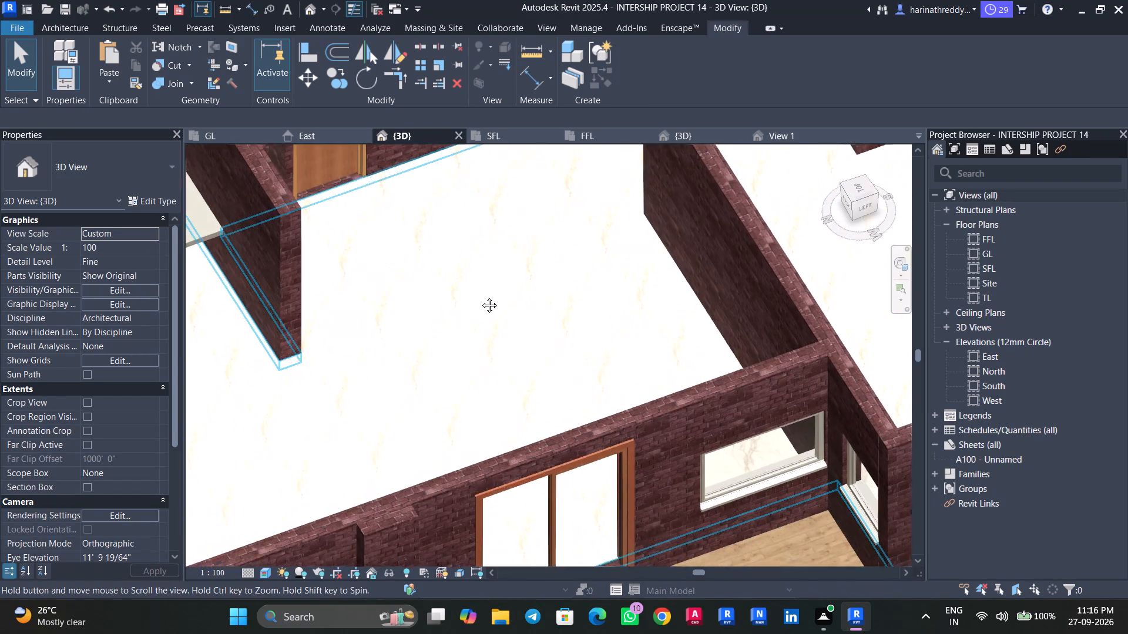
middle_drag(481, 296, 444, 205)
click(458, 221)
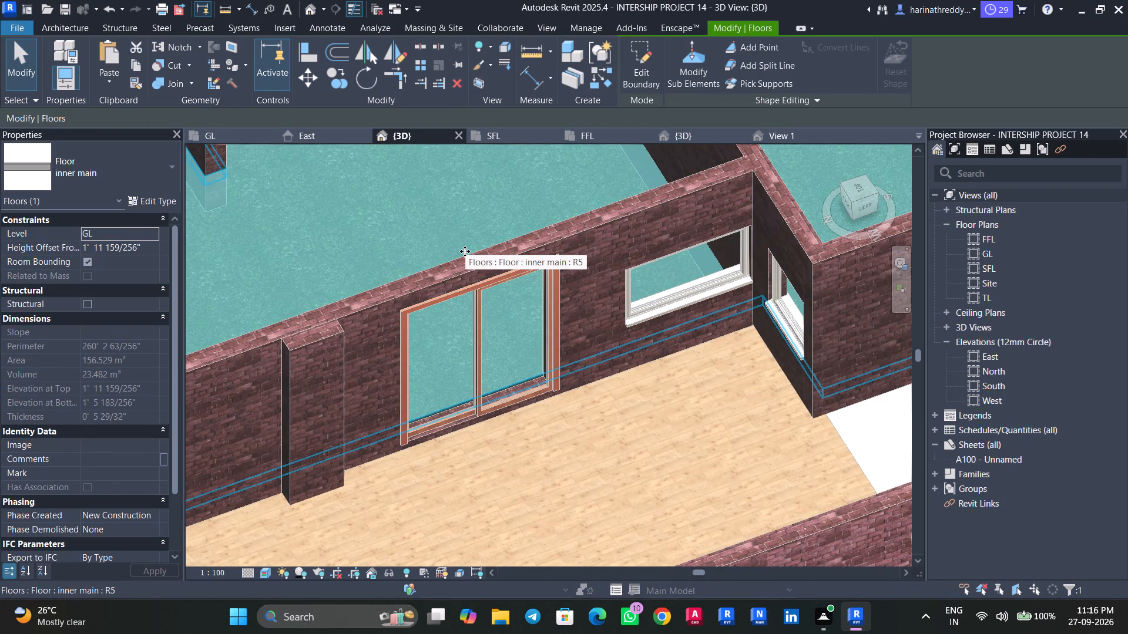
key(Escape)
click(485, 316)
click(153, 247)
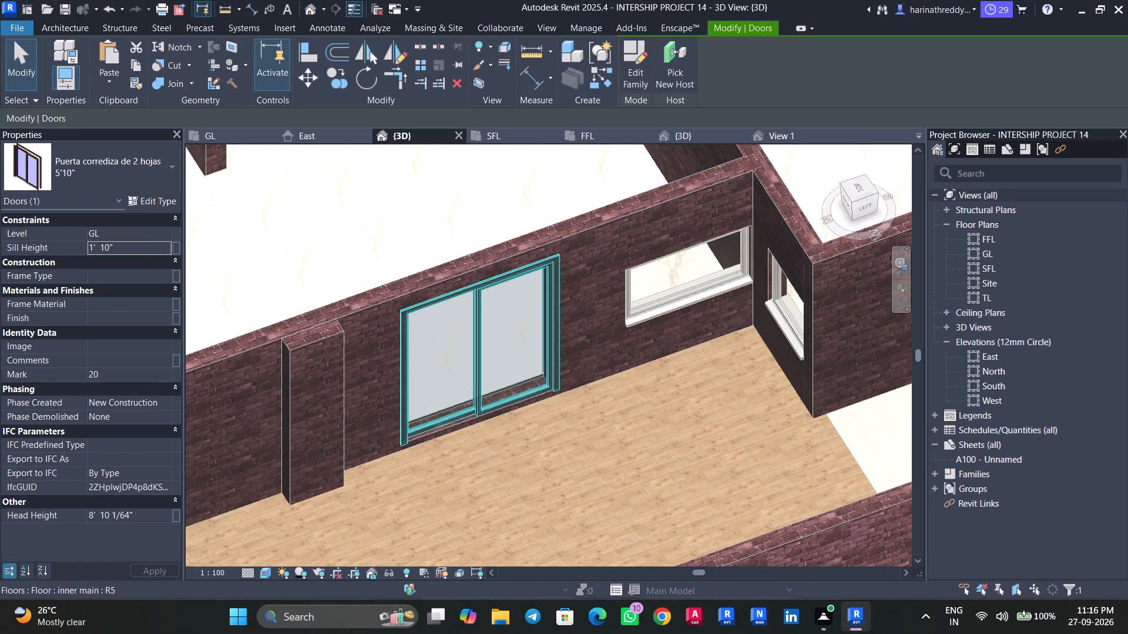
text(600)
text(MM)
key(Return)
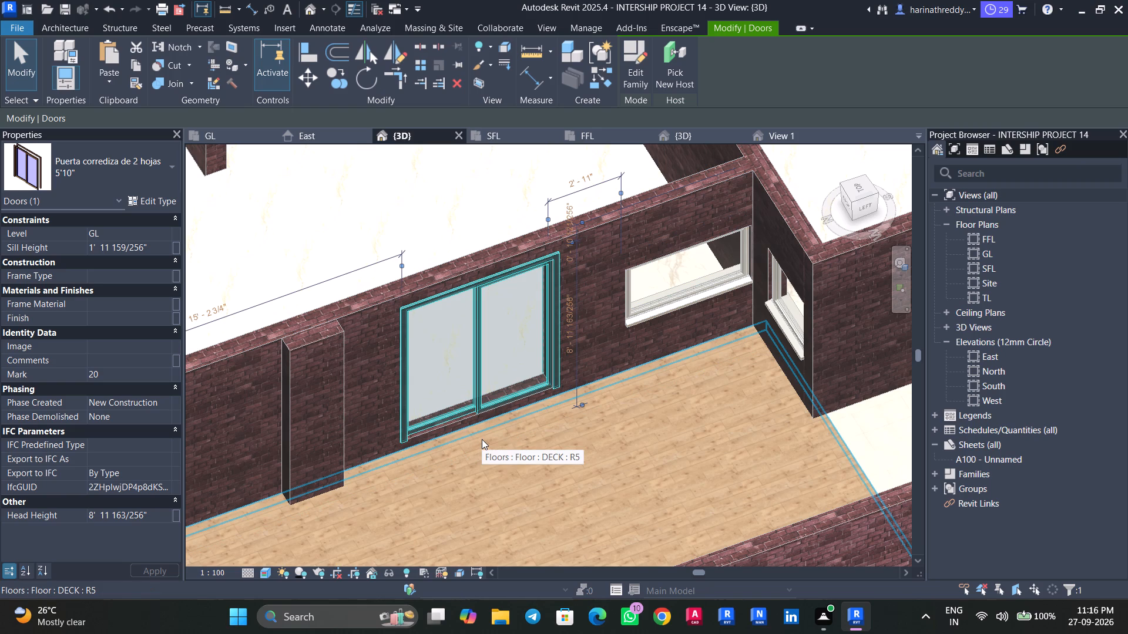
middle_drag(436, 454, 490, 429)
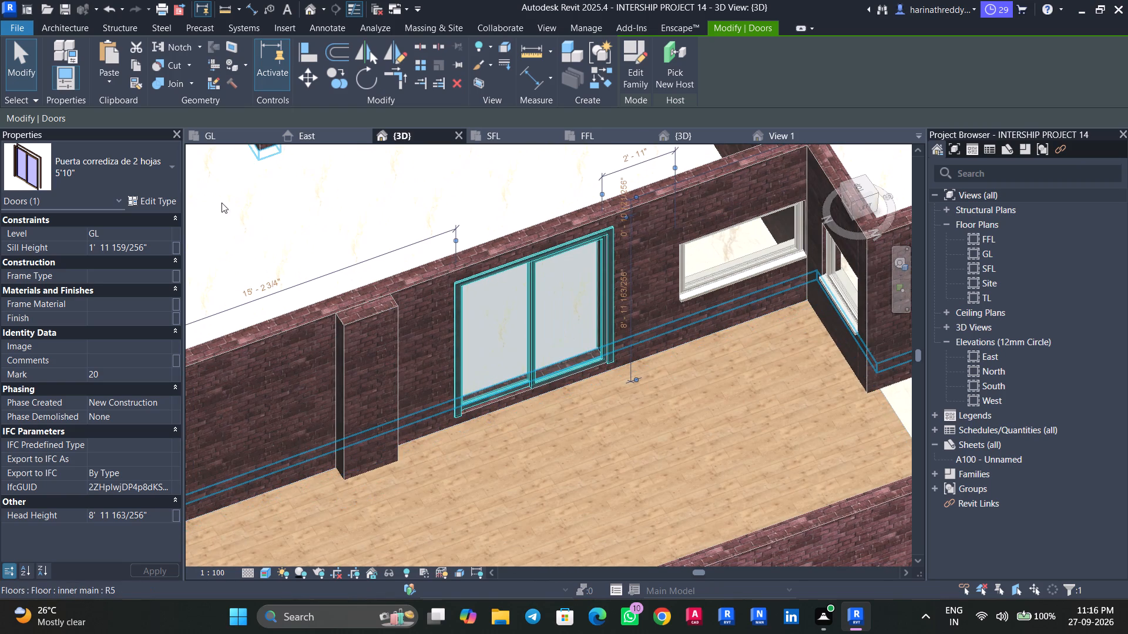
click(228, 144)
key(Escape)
In the GL floor plan, examine the underlay's opening between the deck and the kitchen/dining area.
click(227, 137)
scroll(294, 294, down, 2)
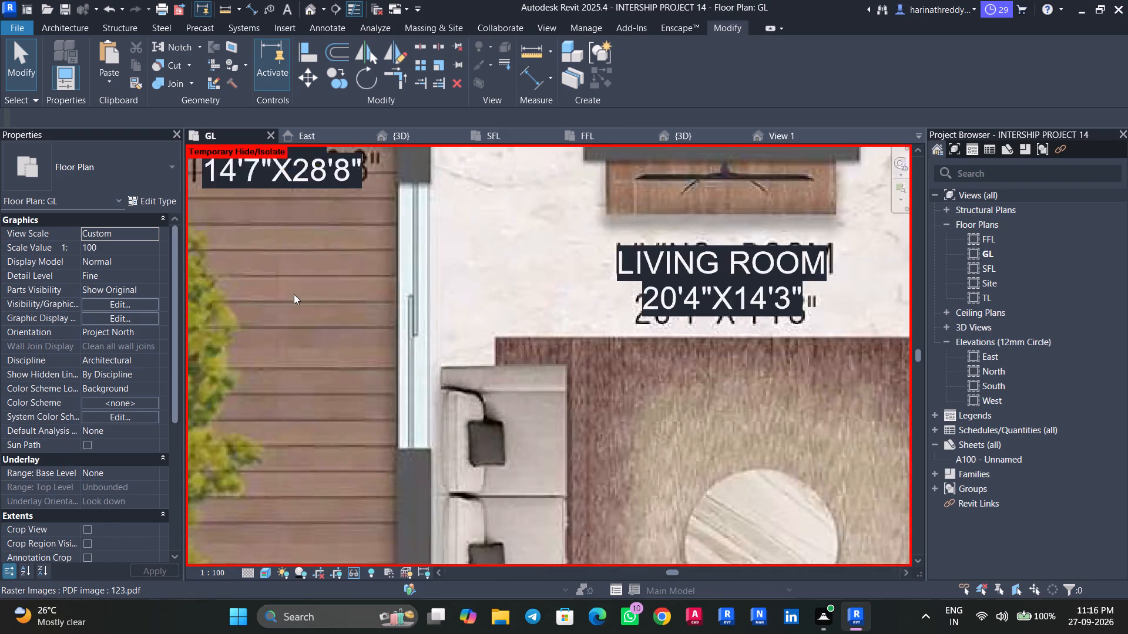
scroll(294, 294, down, 3)
middle_drag(301, 306, 307, 409)
scroll(301, 387, down, 4)
scroll(301, 387, up, 1)
middle_drag(304, 377, 302, 484)
scroll(333, 351, up, 2)
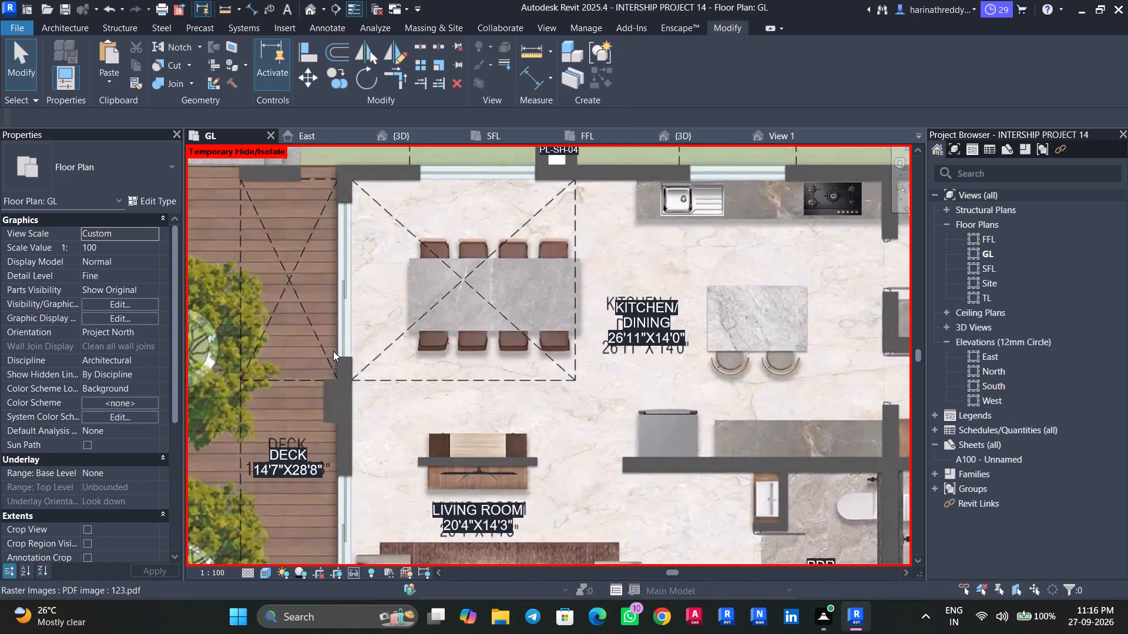
scroll(333, 351, down, 2)
scroll(321, 325, up, 3)
middle_drag(314, 366, 304, 404)
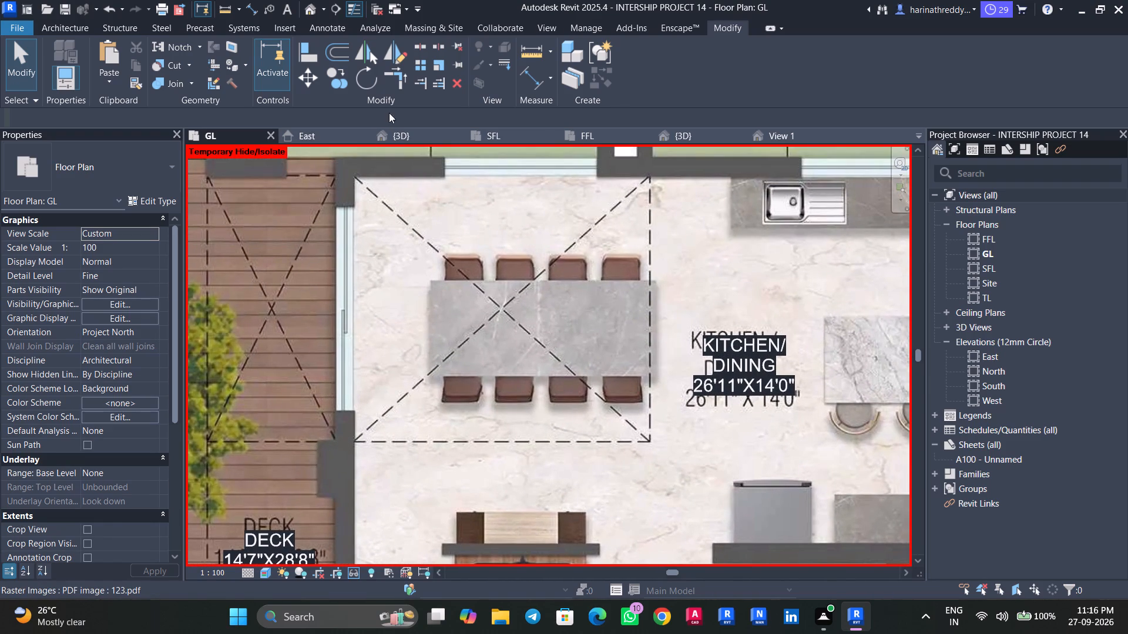
scroll(267, 246, down, 2)
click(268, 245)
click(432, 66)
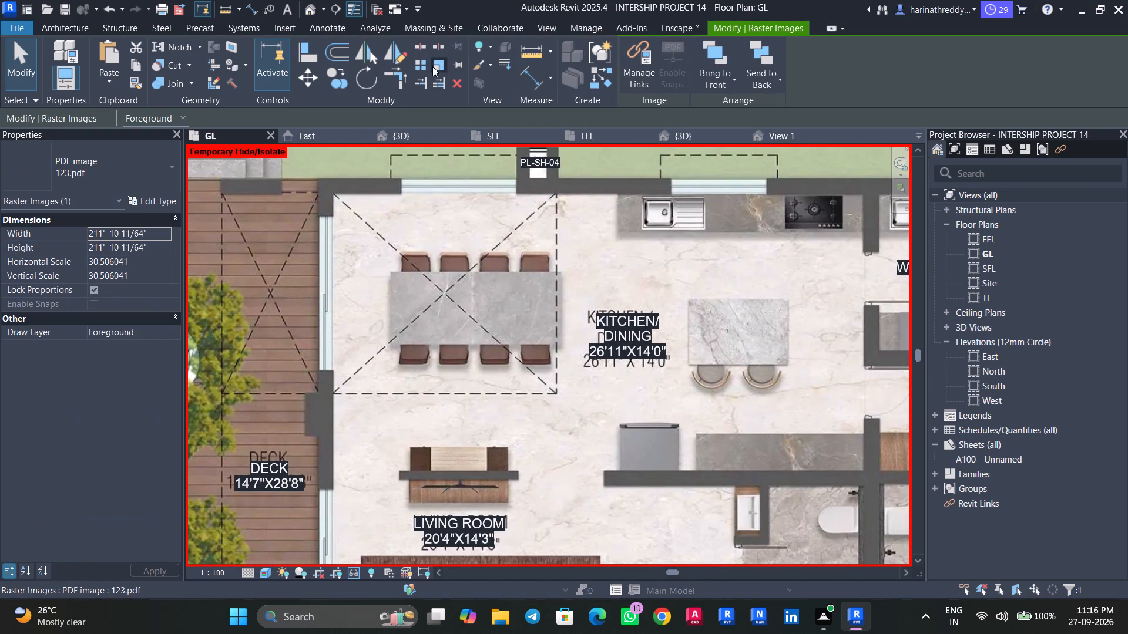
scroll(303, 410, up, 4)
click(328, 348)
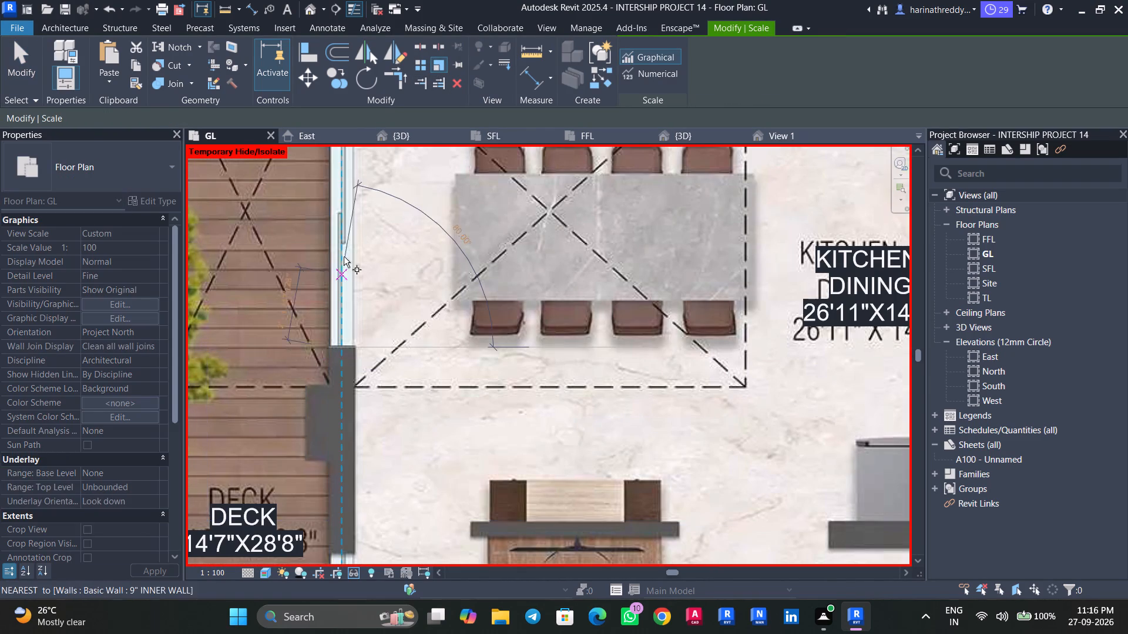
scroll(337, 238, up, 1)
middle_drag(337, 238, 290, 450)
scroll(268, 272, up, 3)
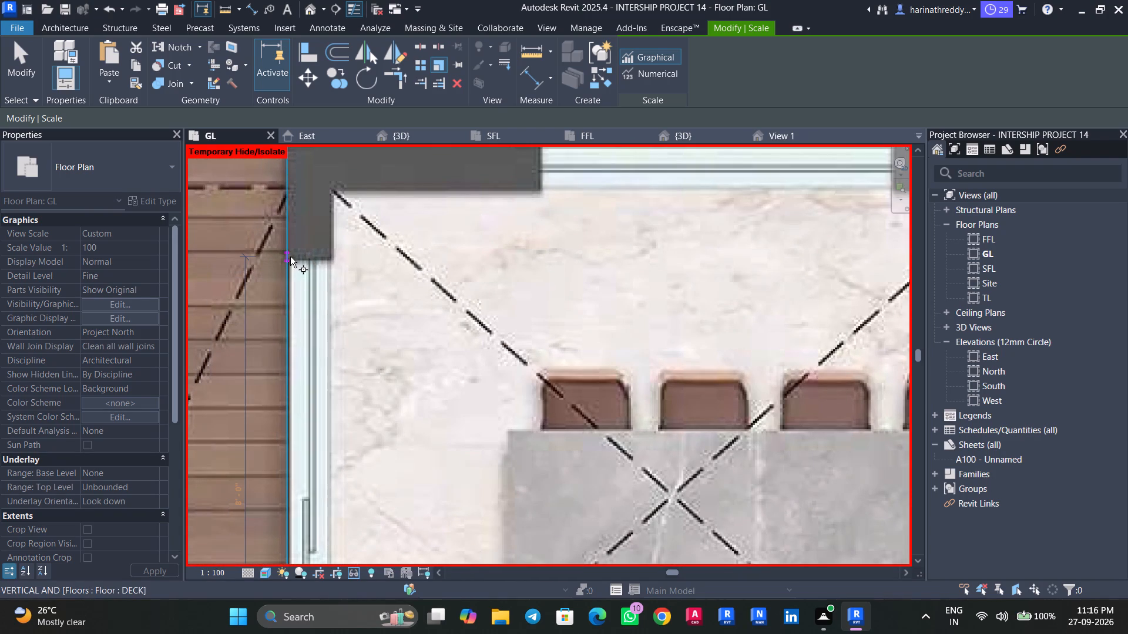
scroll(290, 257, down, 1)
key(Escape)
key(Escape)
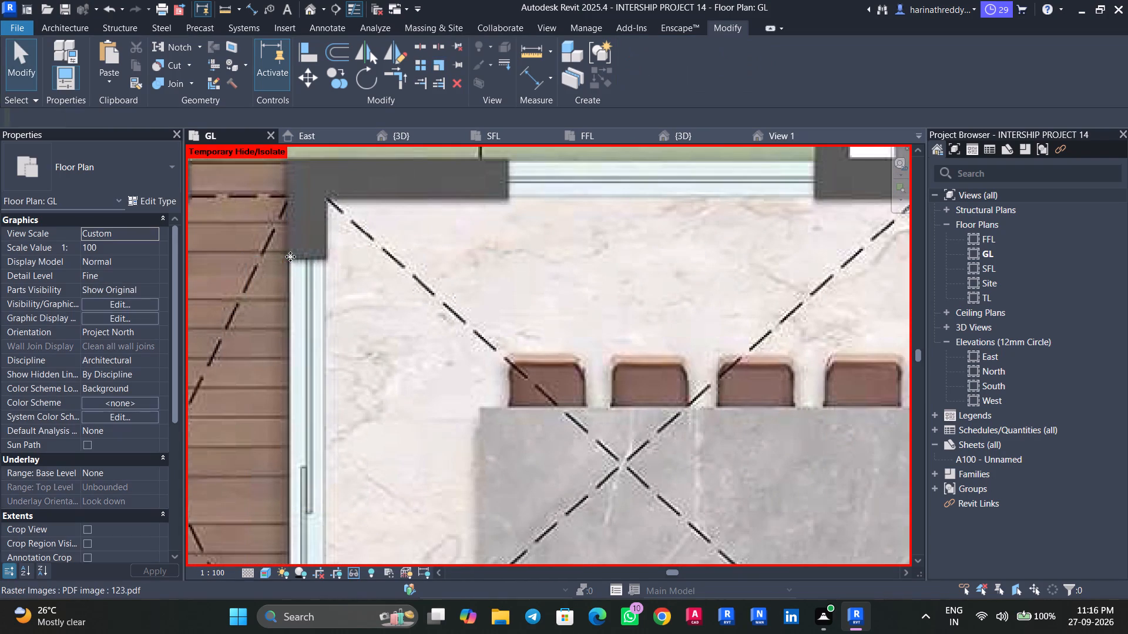
Start a new door and duplicate the two-panel sliding door type as 8', with its width set to 8'.
text(DR)
click(165, 201)
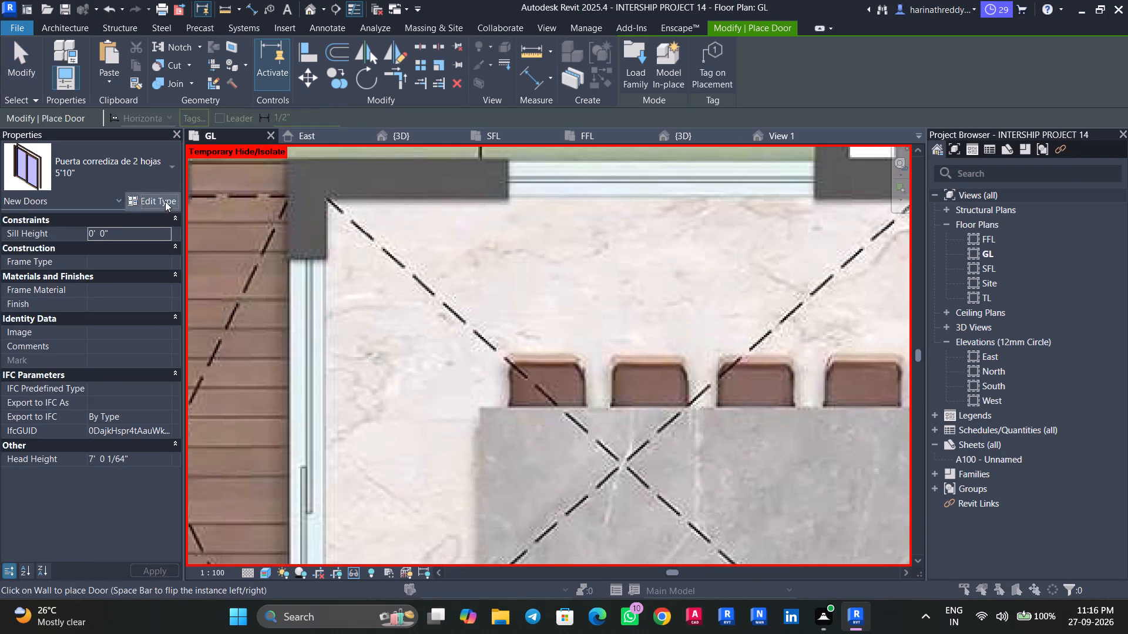
click(1023, 89)
text(8')
key(Return)
click(597, 390)
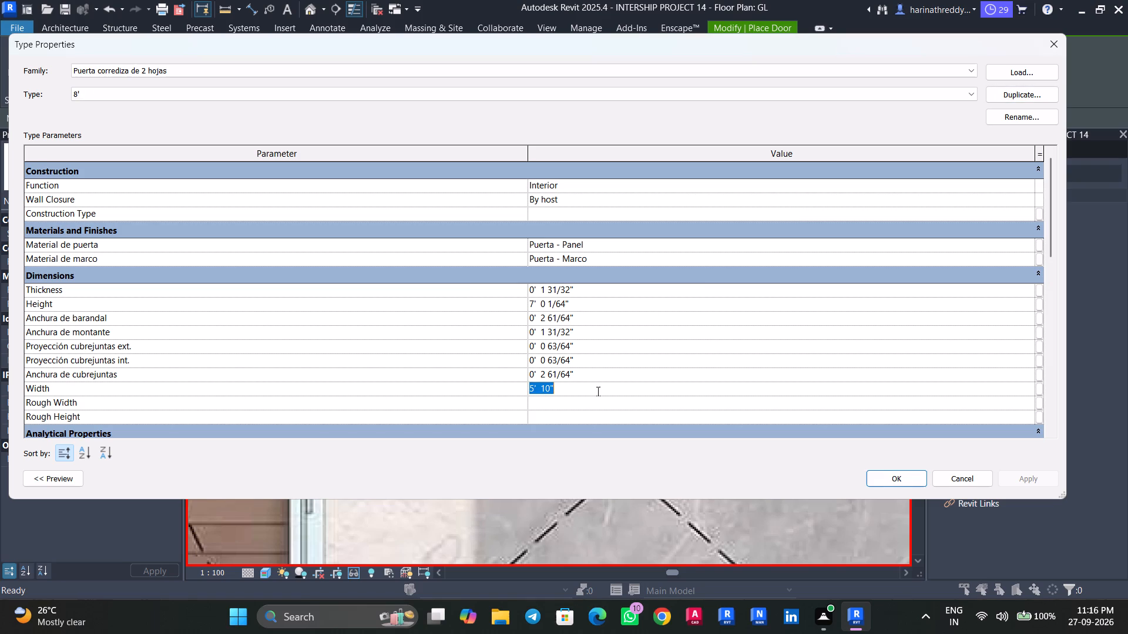
key(8)
key(apostrophe)
key(Return)
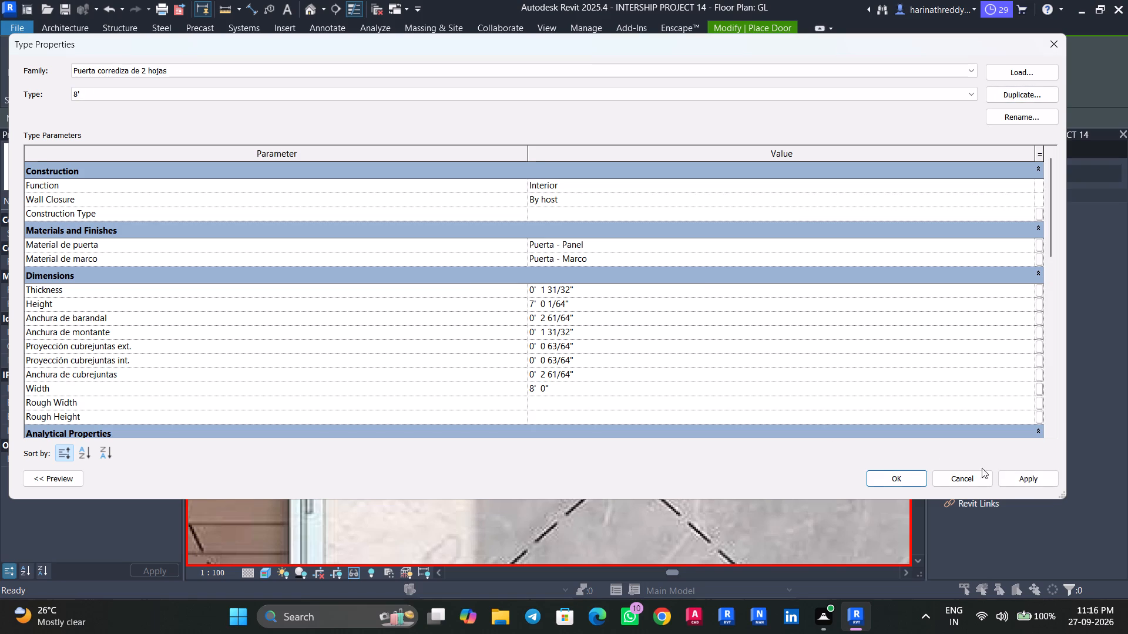
click(1027, 482)
click(901, 487)
click(882, 478)
Place the 8' sliding door in the wall between the deck and the kitchen/dining area, over the underlay's opening.
middle_drag(311, 392, 325, 370)
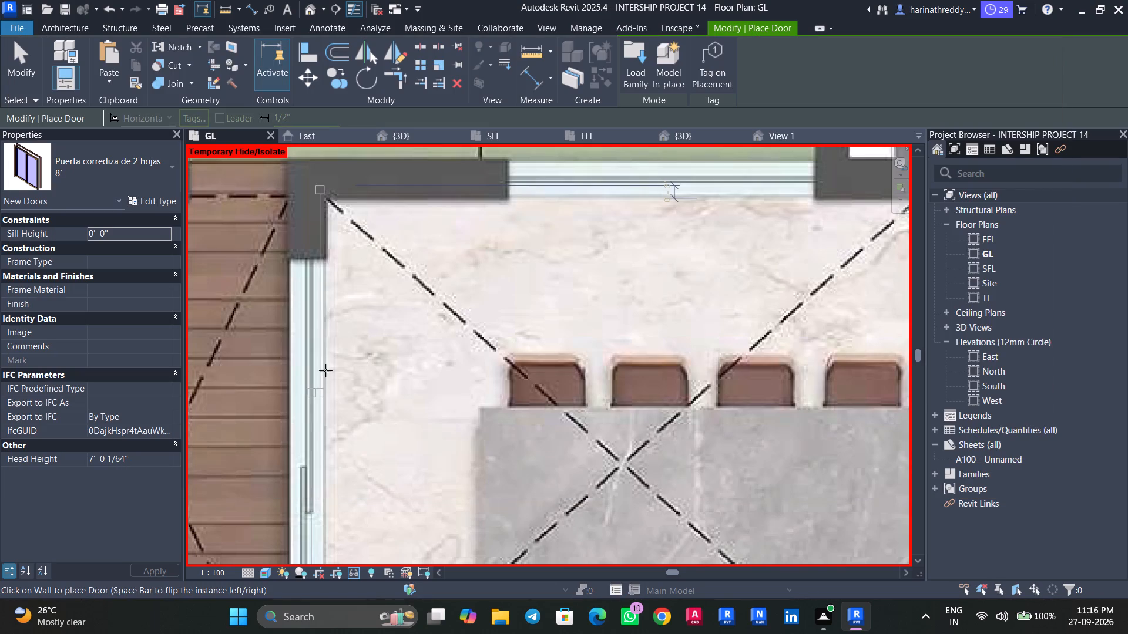
middle_drag(325, 370, 437, 200)
scroll(425, 333, down, 2)
middle_drag(427, 329, 426, 394)
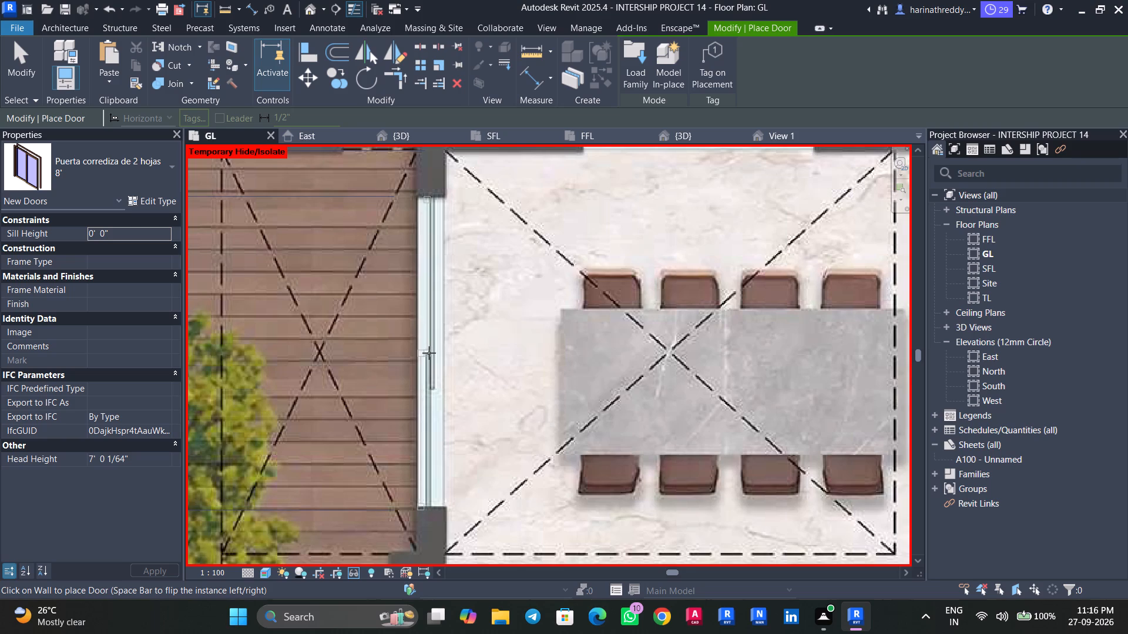
click(429, 352)
key(Escape)
key(Escape)
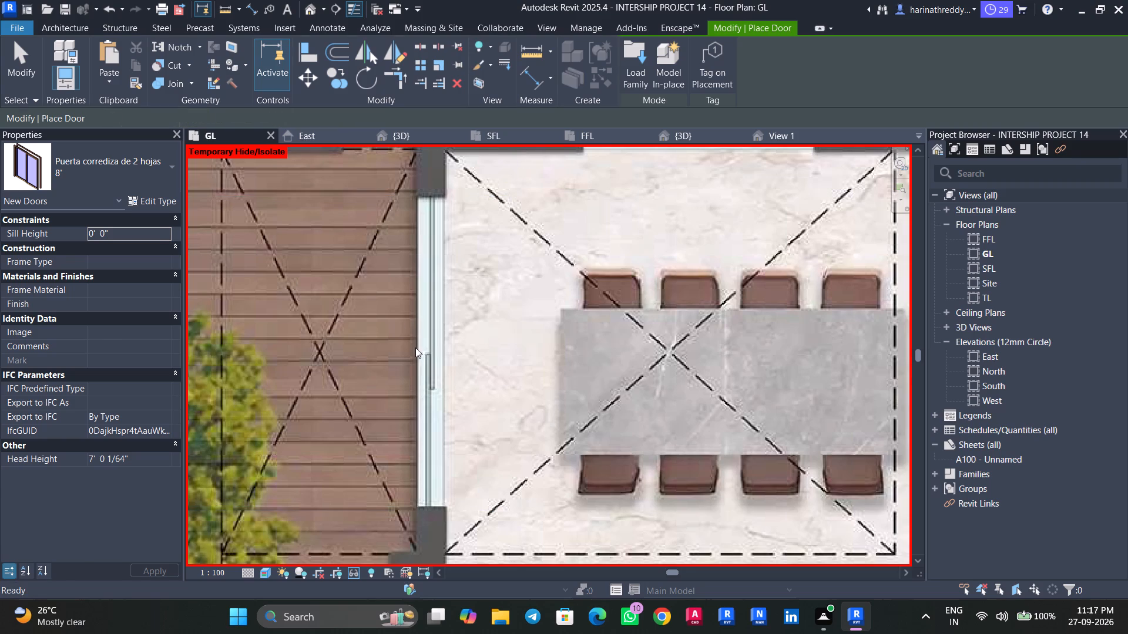
key(Escape)
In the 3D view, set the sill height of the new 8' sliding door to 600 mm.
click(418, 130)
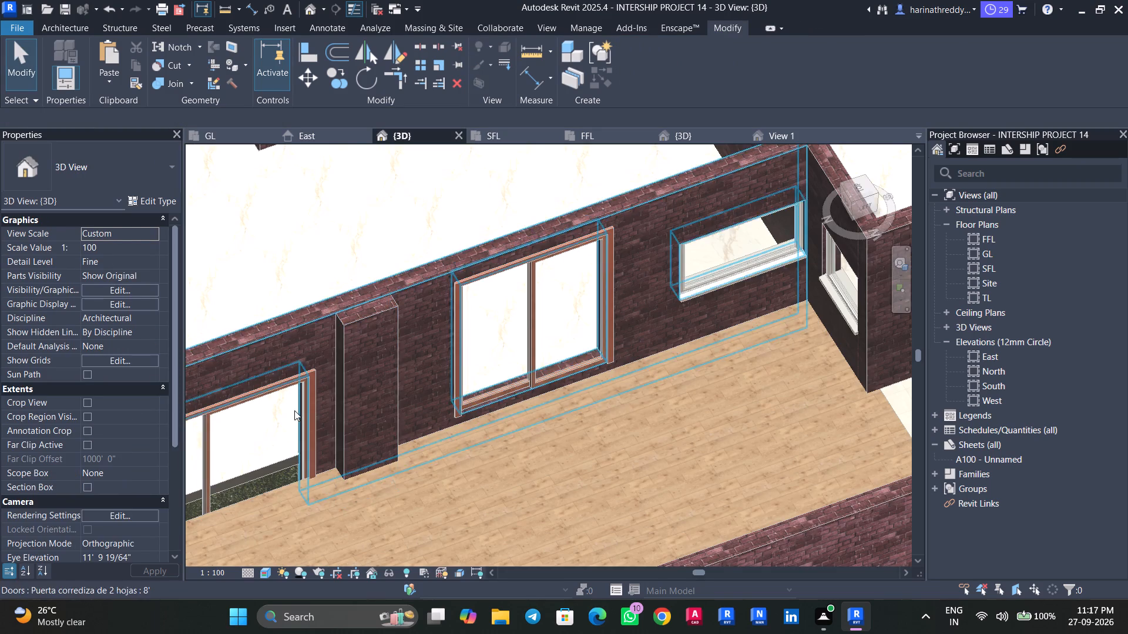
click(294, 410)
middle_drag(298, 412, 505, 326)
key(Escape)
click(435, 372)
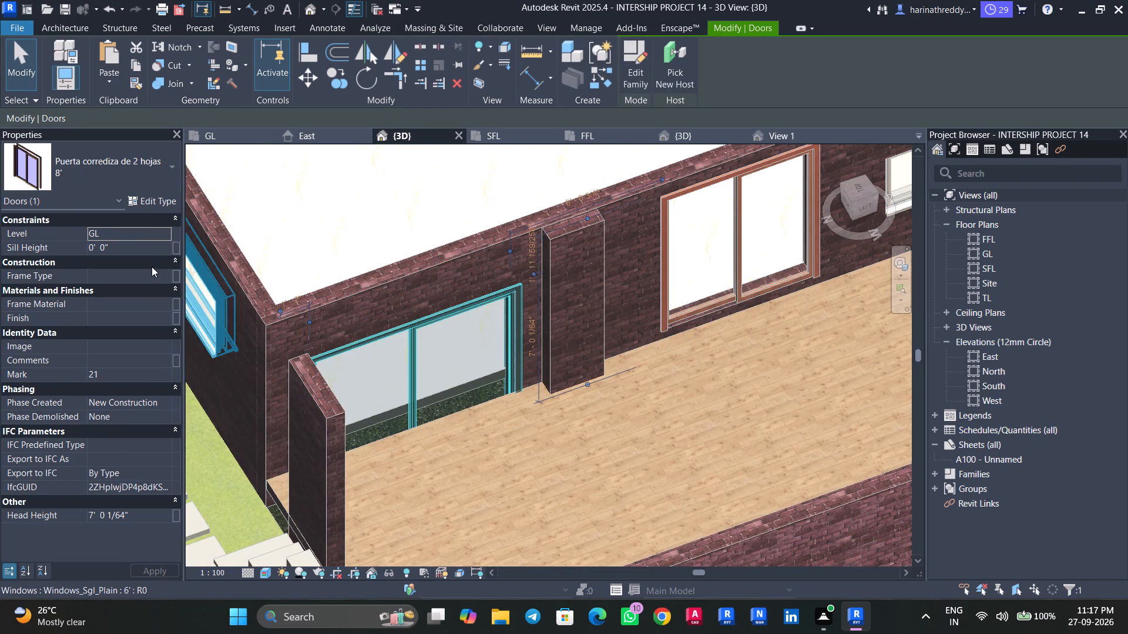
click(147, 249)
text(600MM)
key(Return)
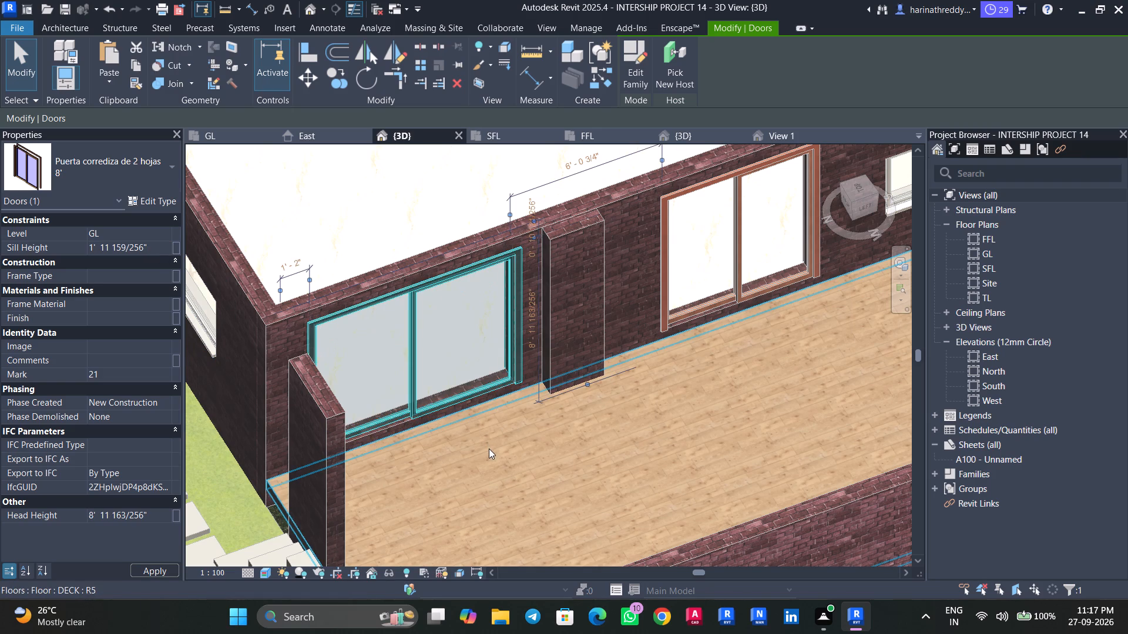
Examine how the bottoms of both sliding doors meet the deck, including the deck floor's height offset.
shift+middle_drag(489, 461, 427, 395)
scroll(443, 451, up, 5)
shift+middle_drag(445, 451, 451, 469)
middle_drag(459, 471, 305, 494)
scroll(305, 494, down, 1)
scroll(305, 494, up, 1)
scroll(305, 494, down, 1)
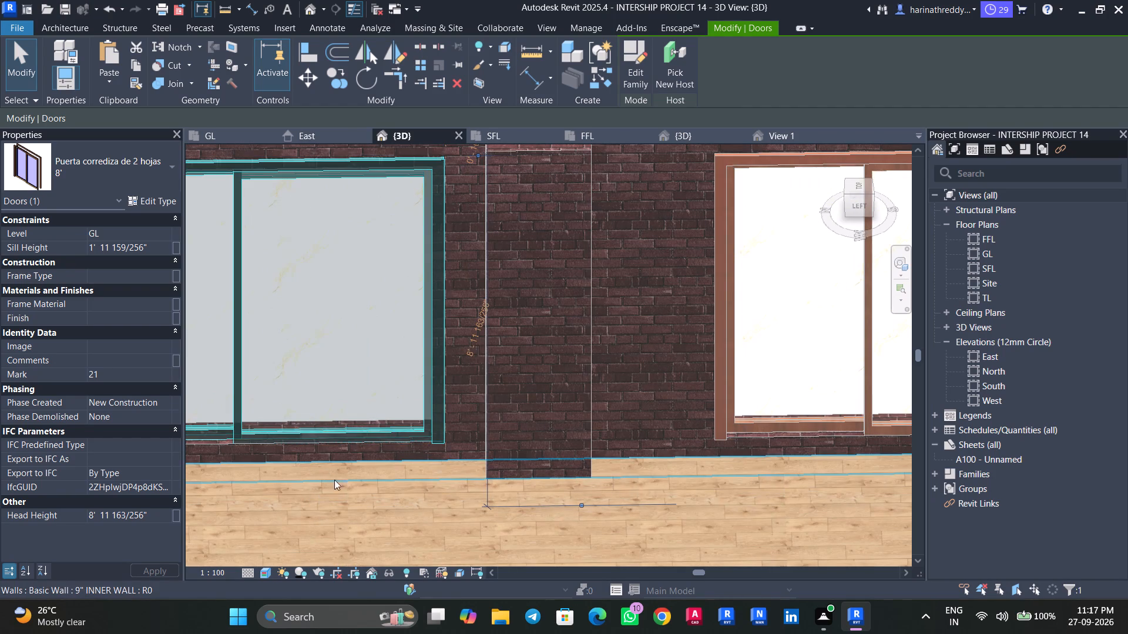
click(351, 494)
scroll(351, 494, down, 4)
scroll(351, 495, up, 1)
scroll(350, 497, down, 2)
shift+middle_drag(355, 497, 426, 555)
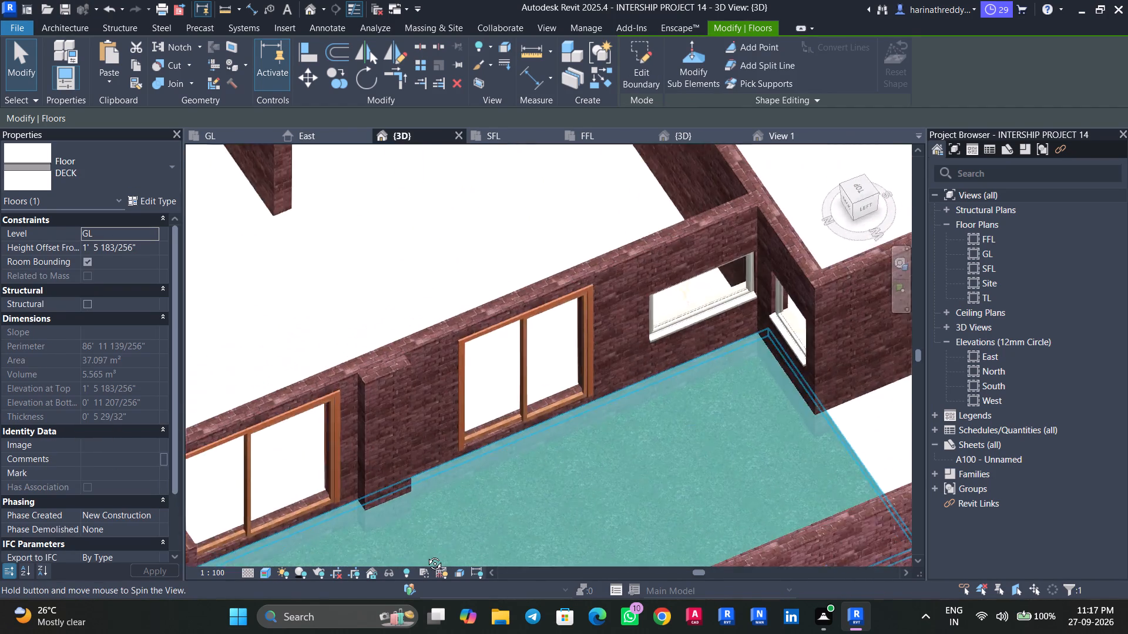
shift+middle_drag(426, 555, 525, 517)
shift+middle_drag(460, 497, 356, 470)
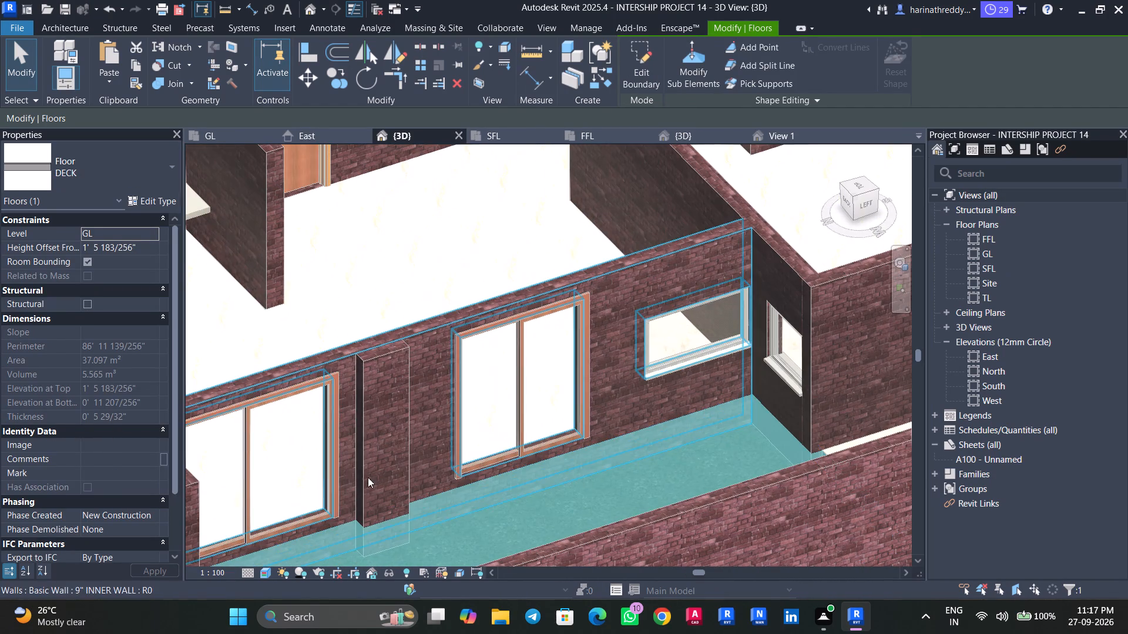
key(Escape)
key(Escape)
Set the sill height of the 8' sliding door facing the deck to 450 mm.
click(312, 498)
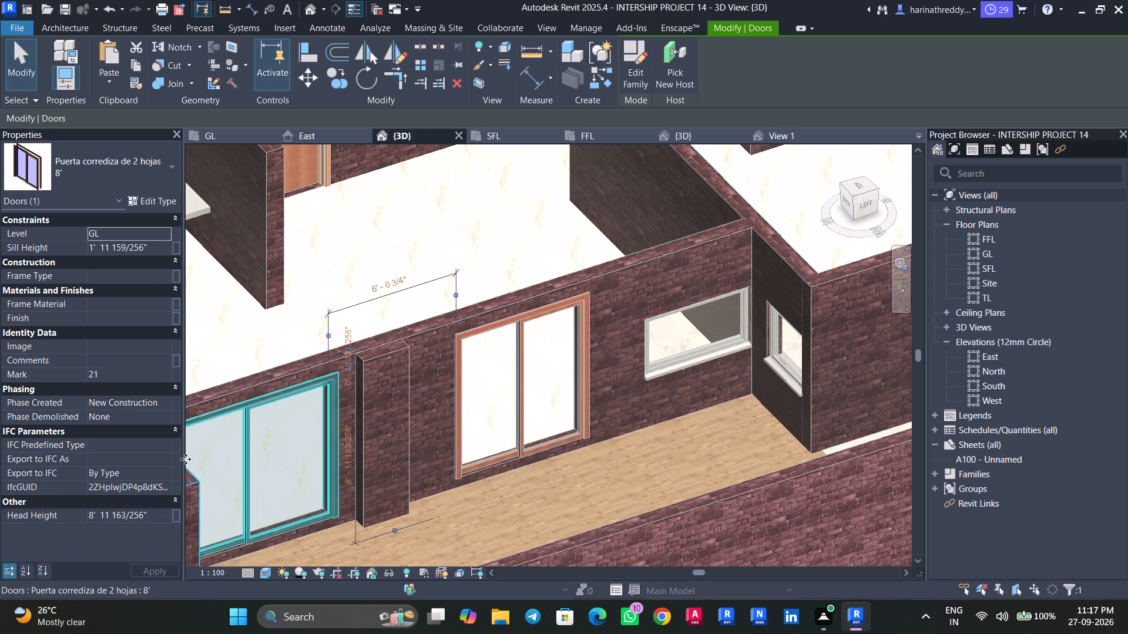
click(155, 245)
key(4)
key(5)
key(0)
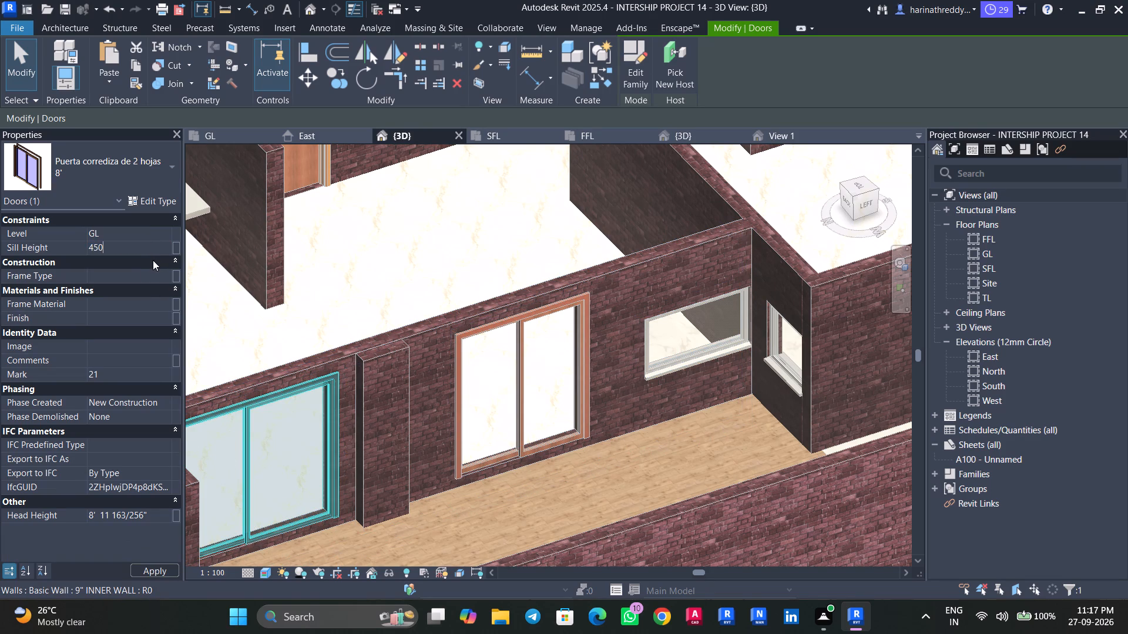
text(MM)
key(Return)
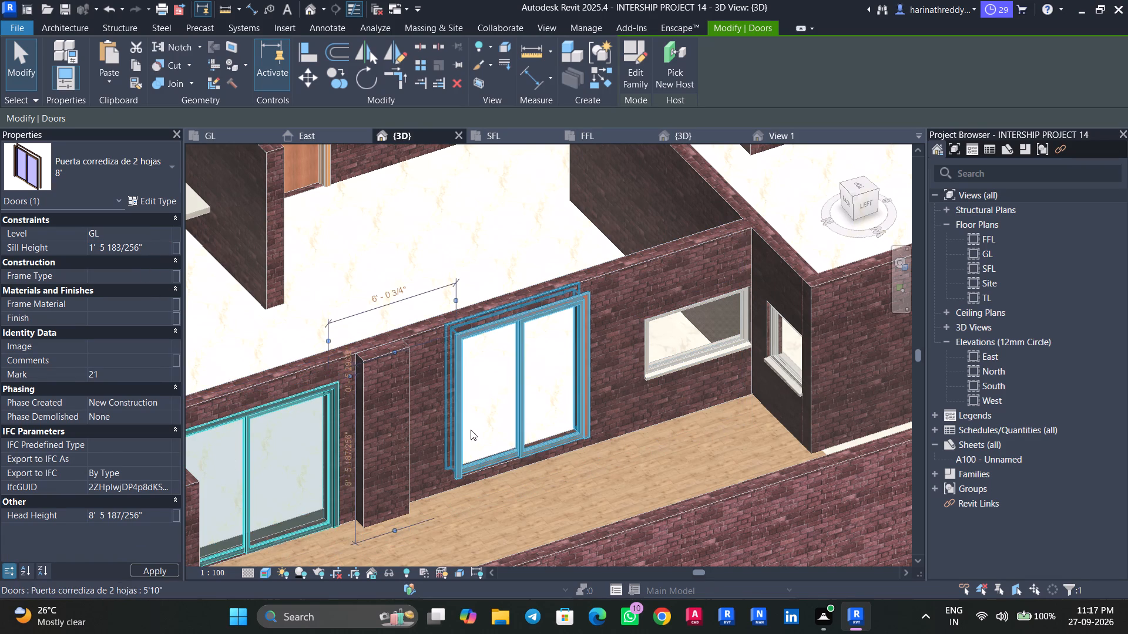
key(Escape)
Set the sill height of the 5'10" sliding door facing the deck to 450 mm.
shift+middle_drag(527, 507, 466, 481)
click(614, 464)
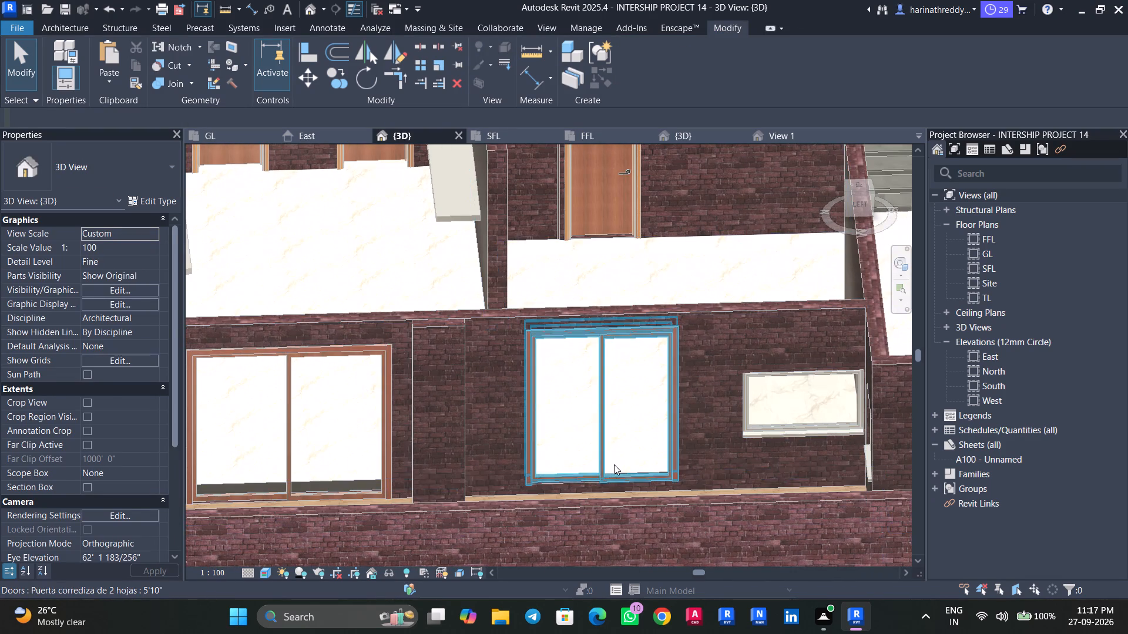
key(Escape)
click(613, 464)
click(159, 254)
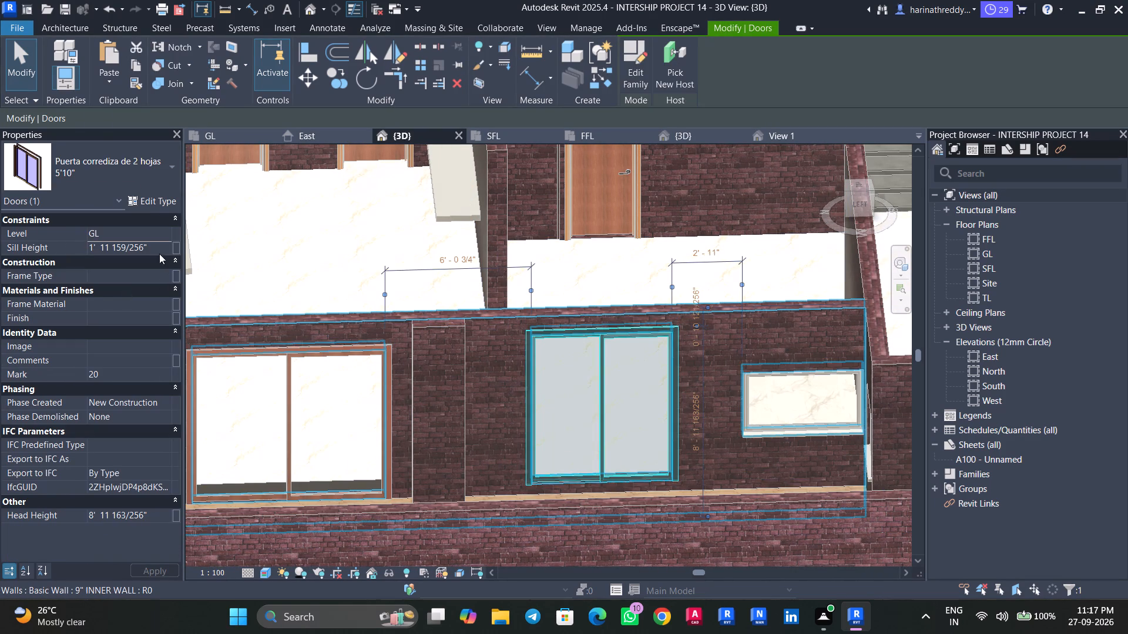
text(450MM)
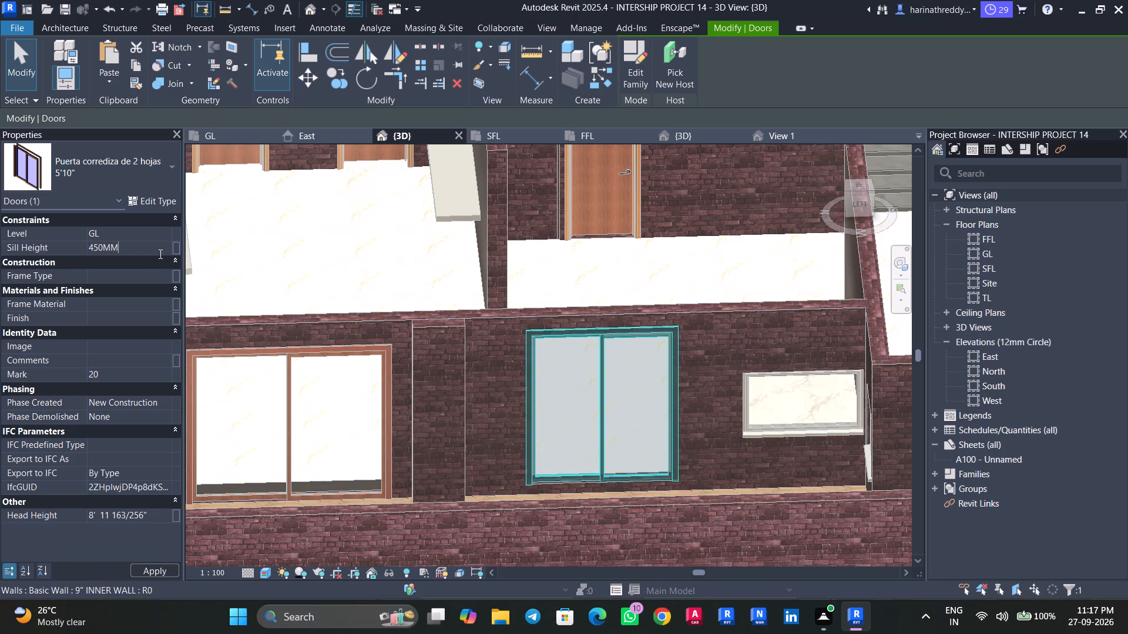
key(Return)
key(Escape)
key(Escape)
Examine in 3D how the two sliding doors sit against the deck, from outside and from above.
scroll(320, 429, down, 4)
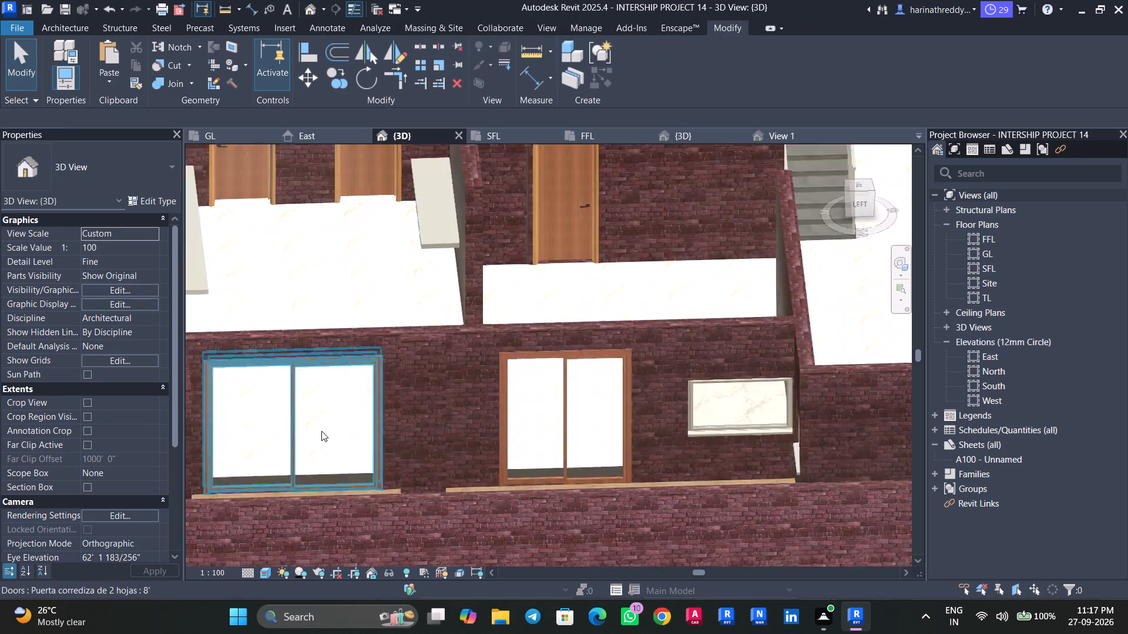
shift+middle_drag(367, 429, 199, 498)
scroll(437, 438, down, 1)
scroll(437, 438, up, 4)
shift+middle_drag(446, 440, 426, 448)
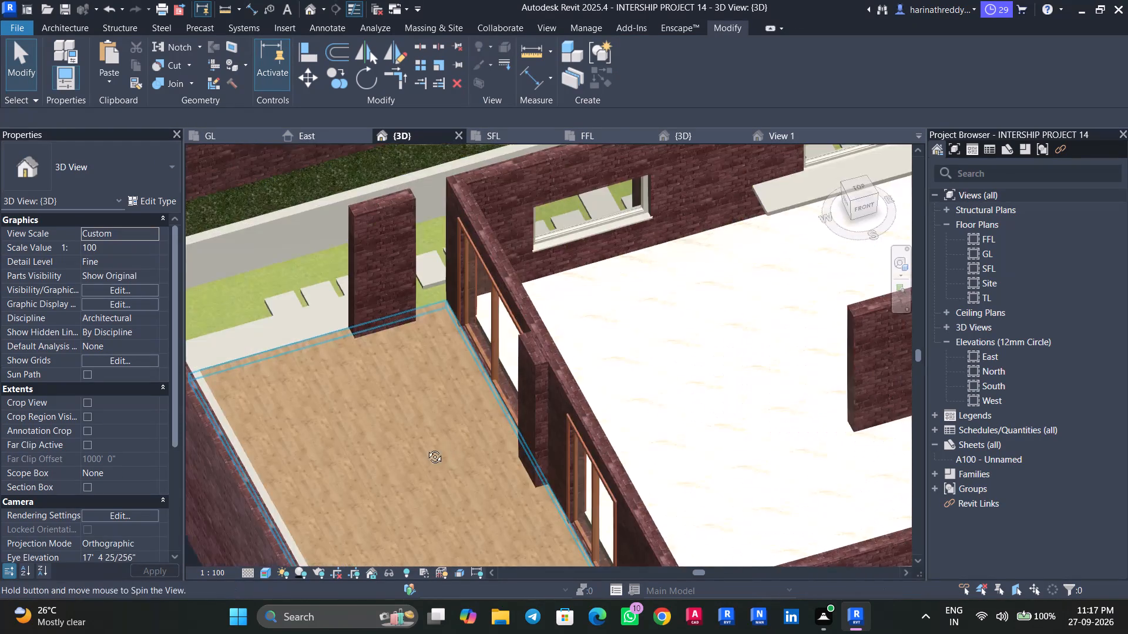
shift+middle_drag(426, 448, 314, 423)
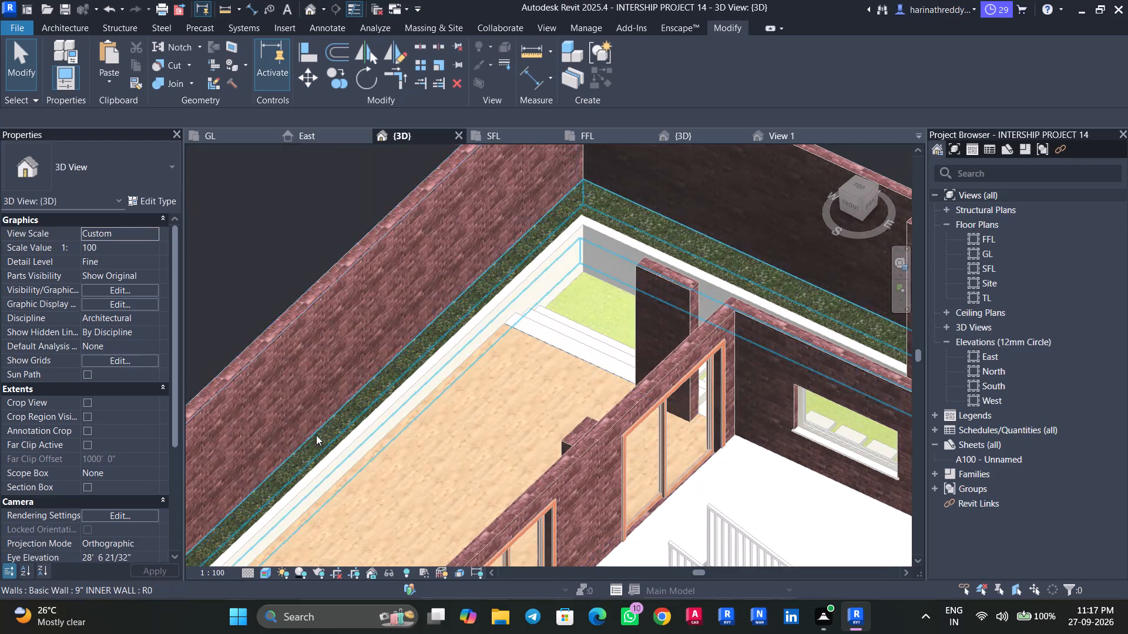
In the GL floor plan, look over the ground floor and first floor PDF underlays for sliding door openings, ending at the balcony.
click(241, 141)
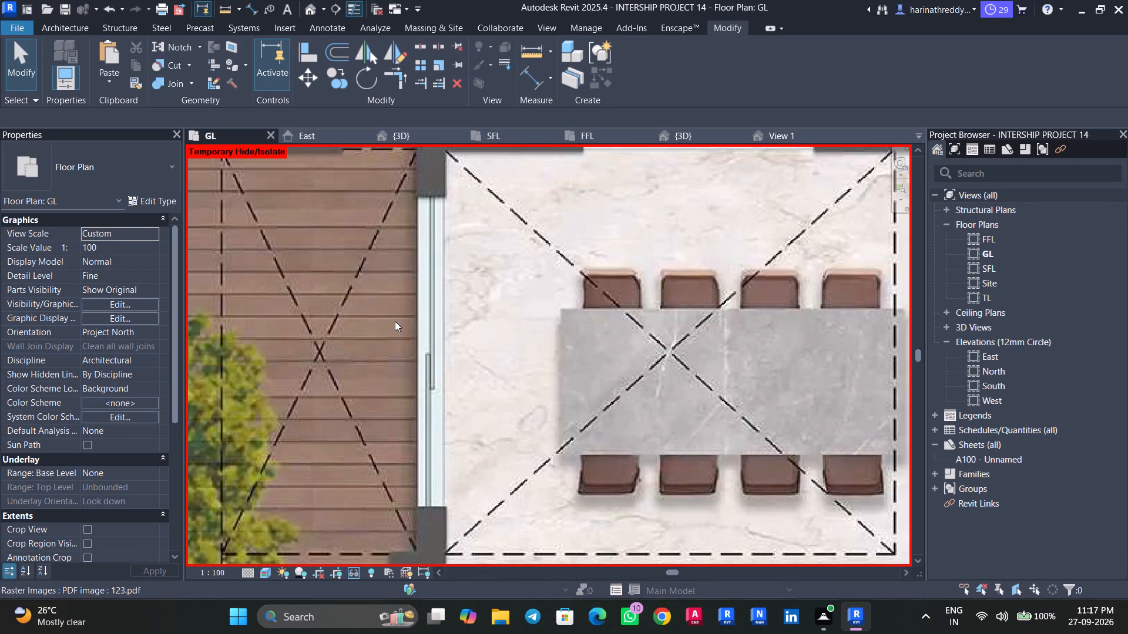
scroll(395, 321, down, 8)
middle_drag(493, 296, 346, 191)
middle_drag(378, 331, 422, 165)
middle_drag(468, 349, 503, 105)
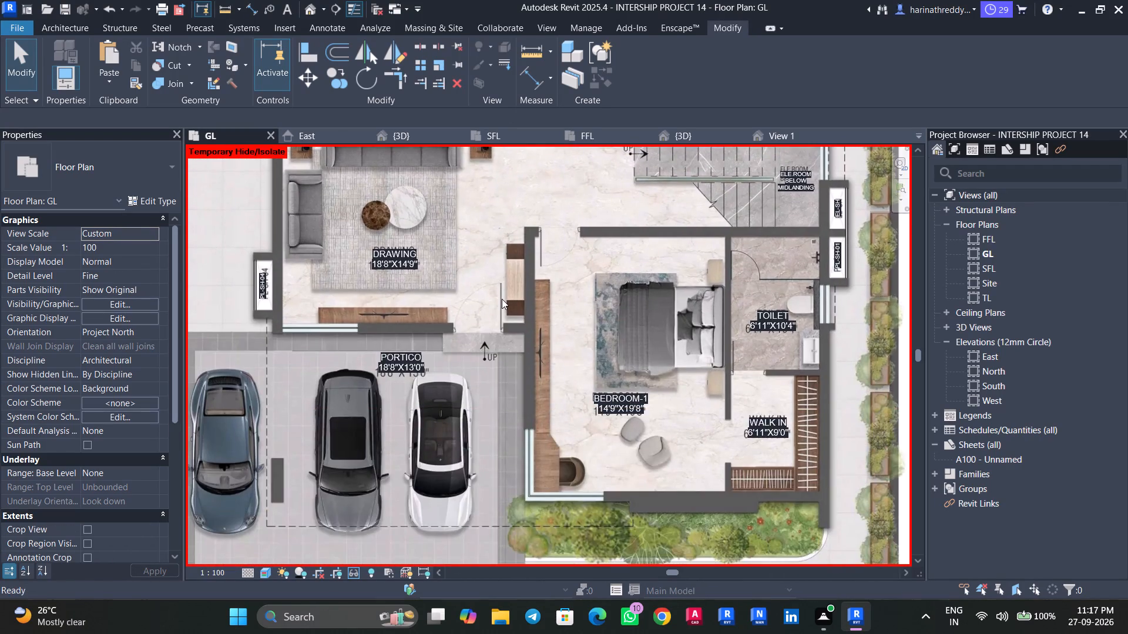
scroll(502, 299, down, 4)
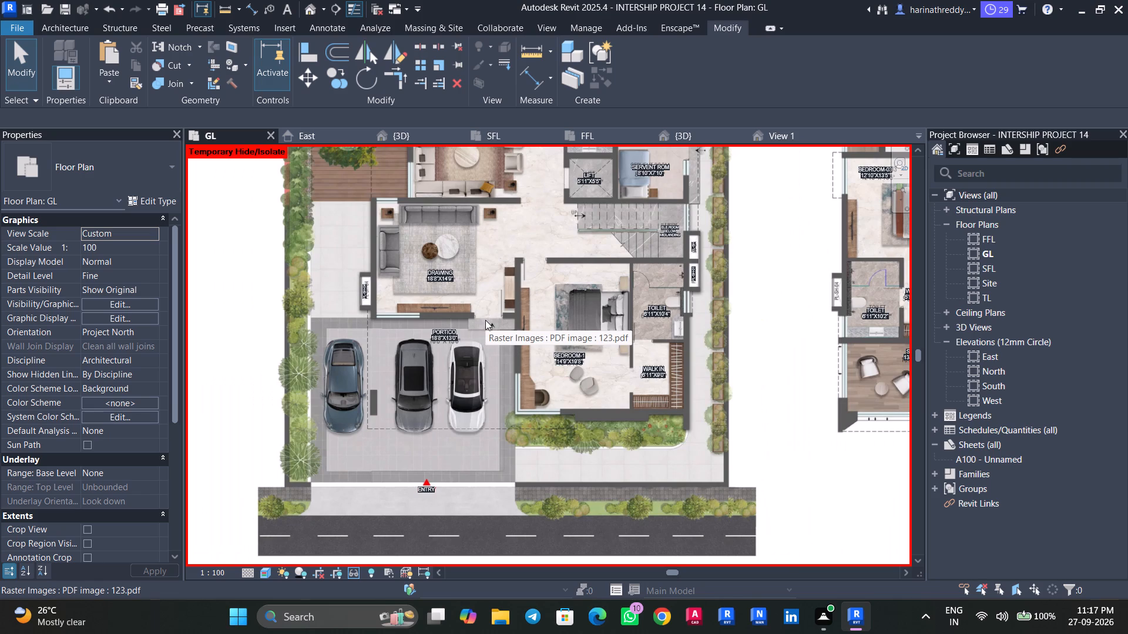
scroll(485, 320, down, 4)
middle_drag(528, 320, 398, 366)
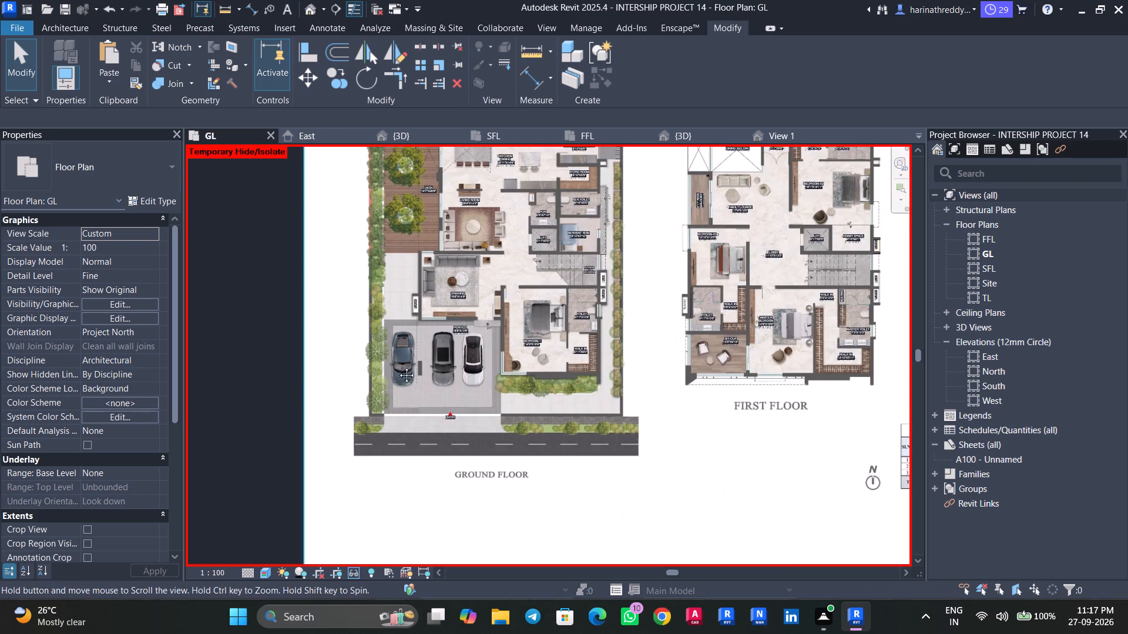
middle_drag(398, 366, 317, 393)
middle_drag(520, 351, 457, 400)
scroll(452, 416, up, 4)
middle_drag(444, 427, 432, 319)
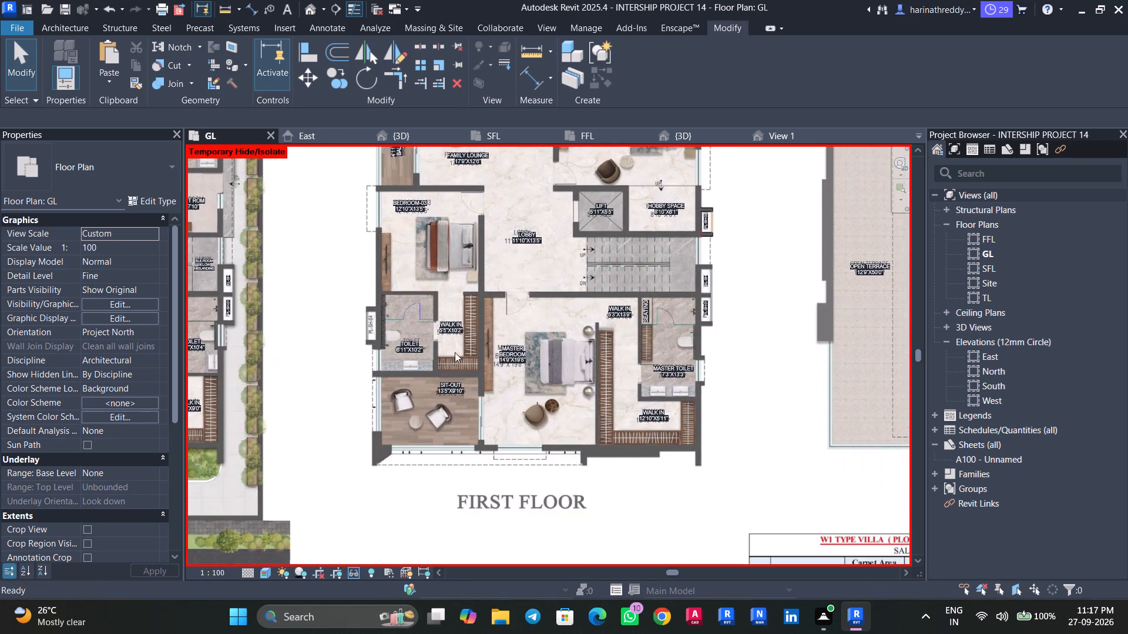
scroll(517, 396, up, 5)
middle_drag(473, 415, 489, 385)
middle_drag(492, 390, 517, 482)
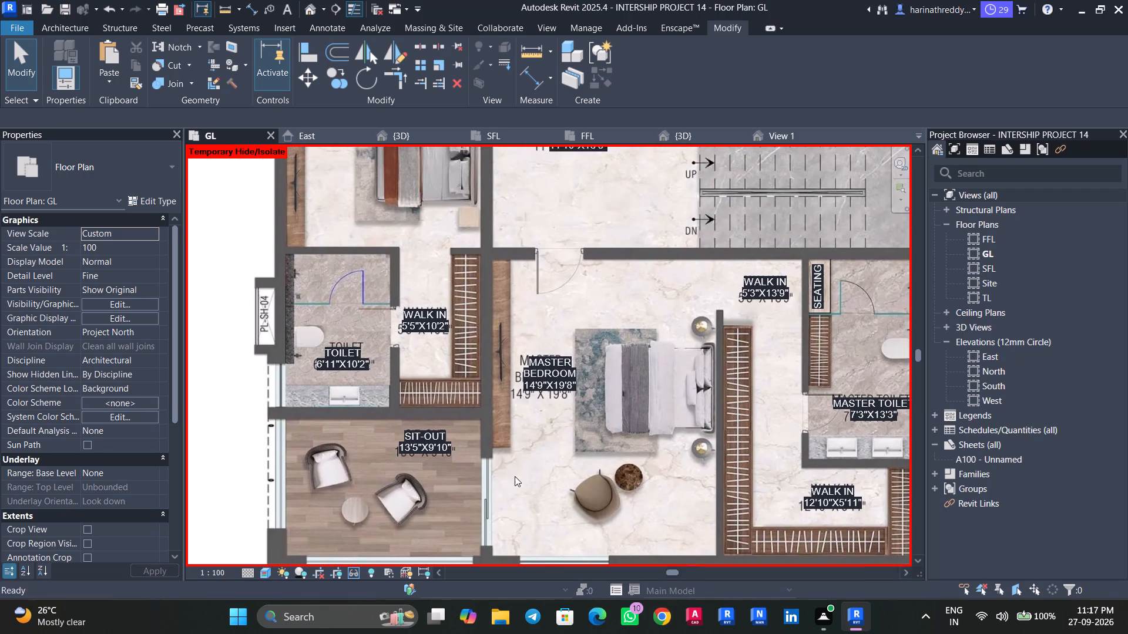
scroll(514, 456, down, 5)
middle_drag(517, 444, 518, 532)
scroll(517, 516, up, 1)
middle_drag(454, 275, 409, 494)
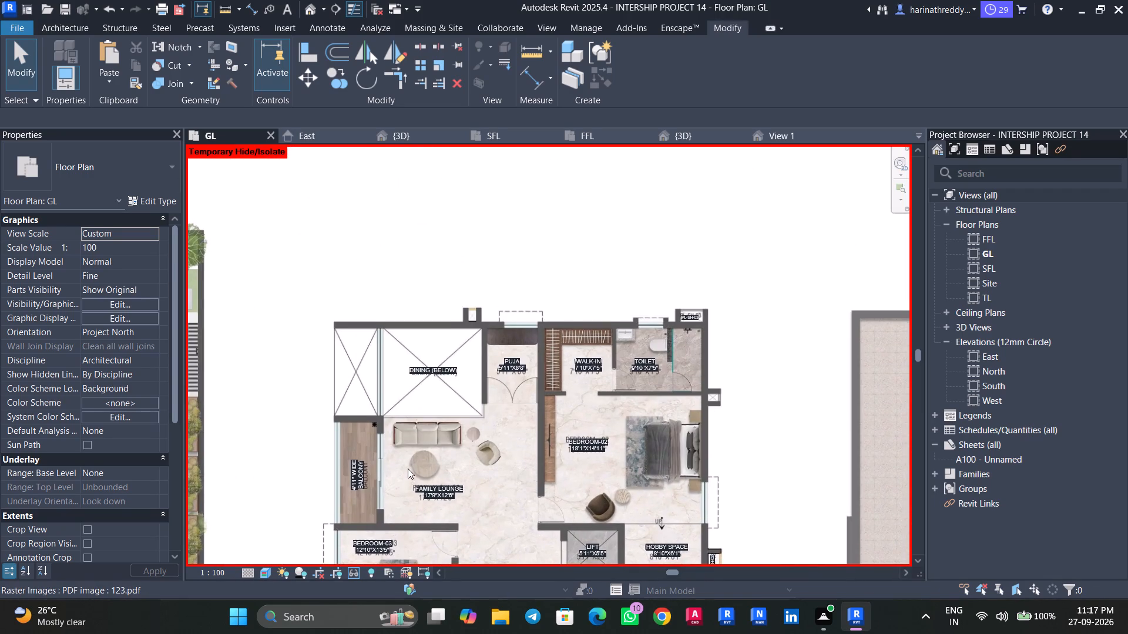
scroll(408, 468, down, 2)
middle_drag(408, 468, 428, 400)
scroll(333, 422, up, 4)
Measure the sliding door opening between the first-floor balcony and the family lounge, using the Scale command's temporary dimension on the underlay.
click(361, 411)
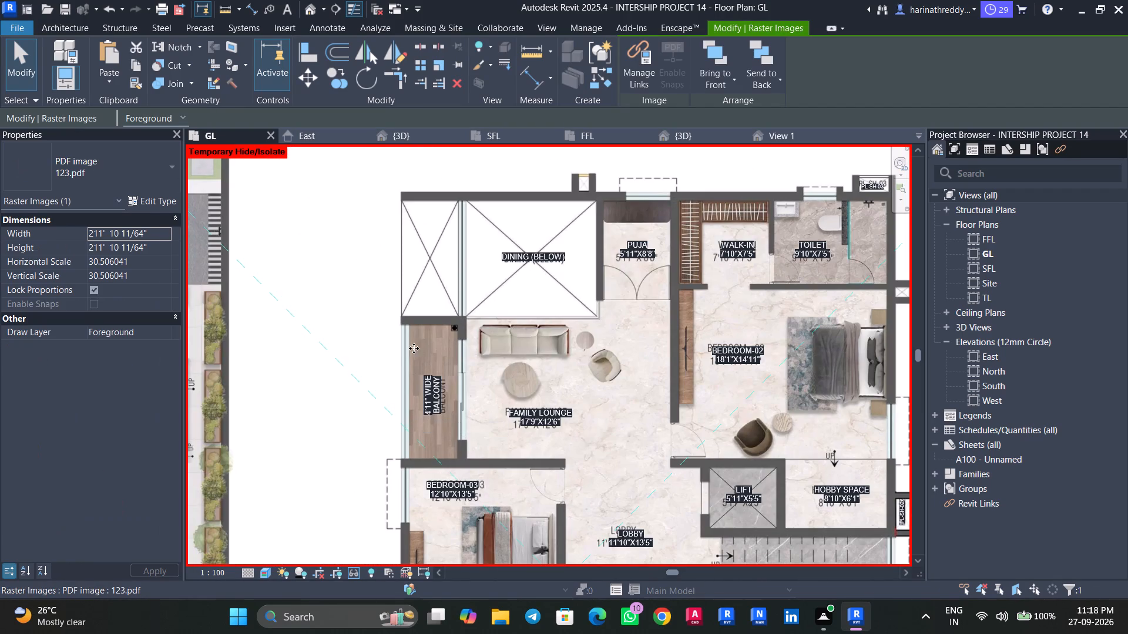
click(439, 66)
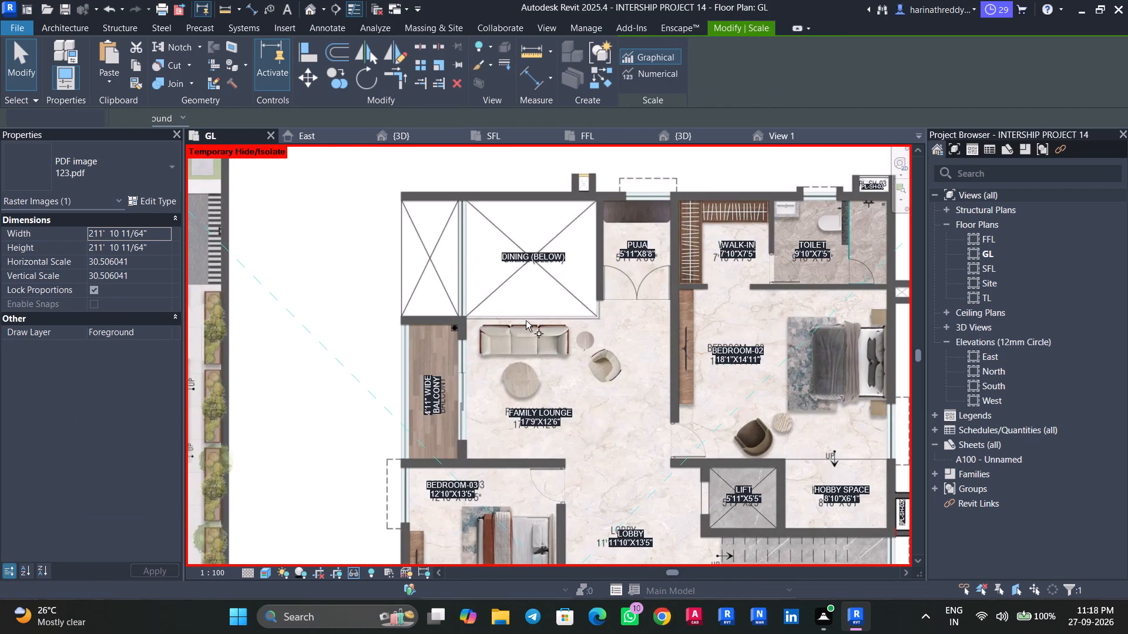
scroll(475, 420, up, 9)
click(446, 468)
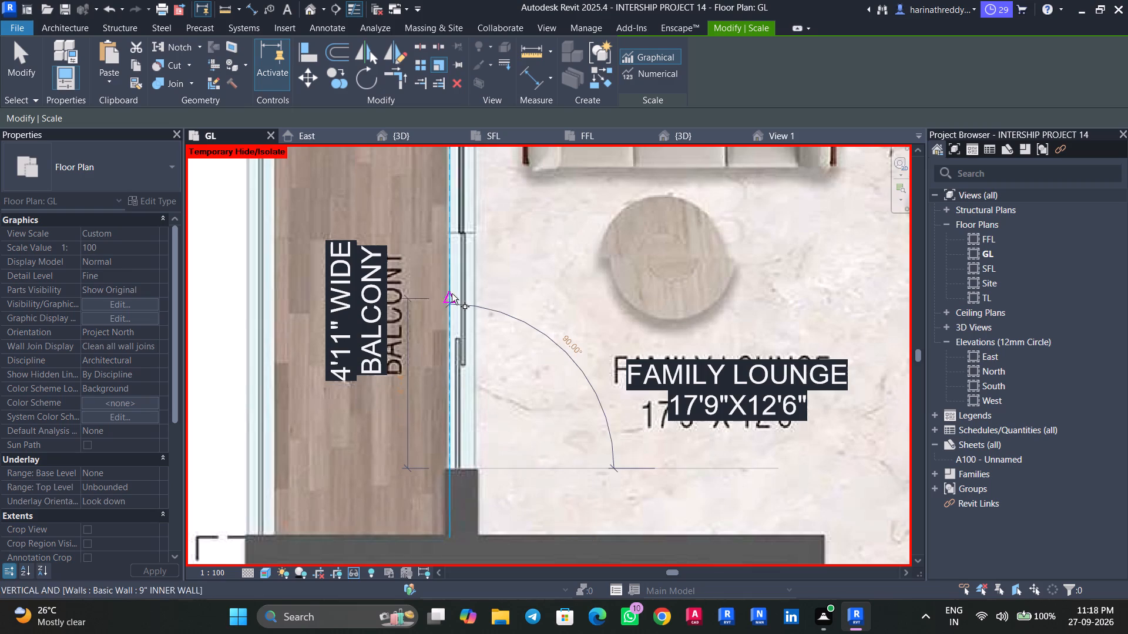
middle_drag(446, 269, 437, 378)
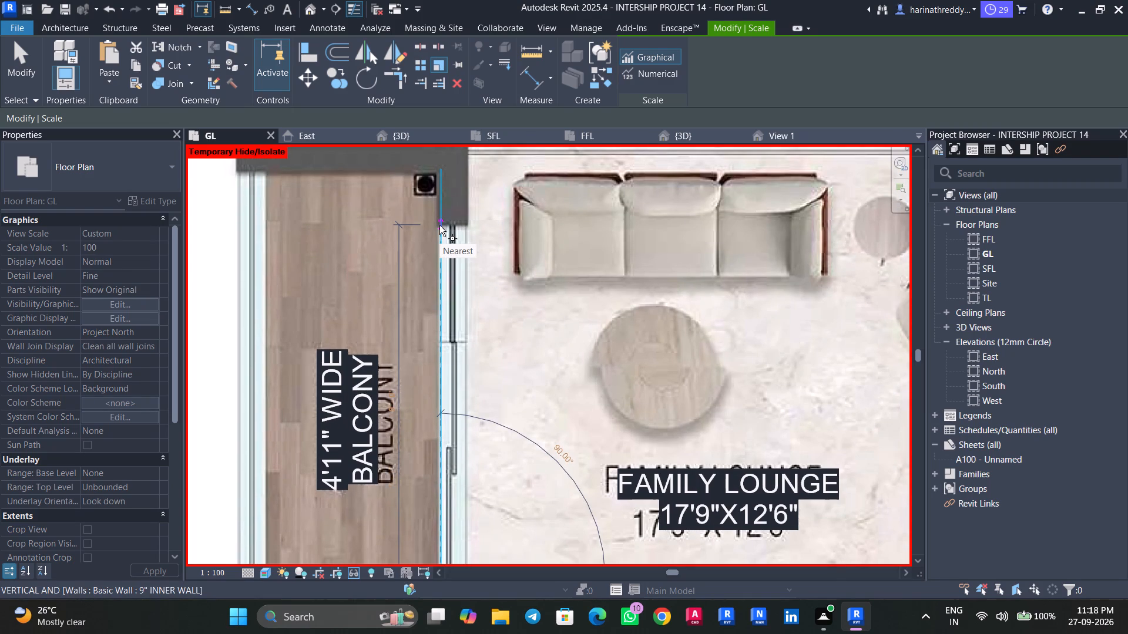
scroll(439, 225, up, 3)
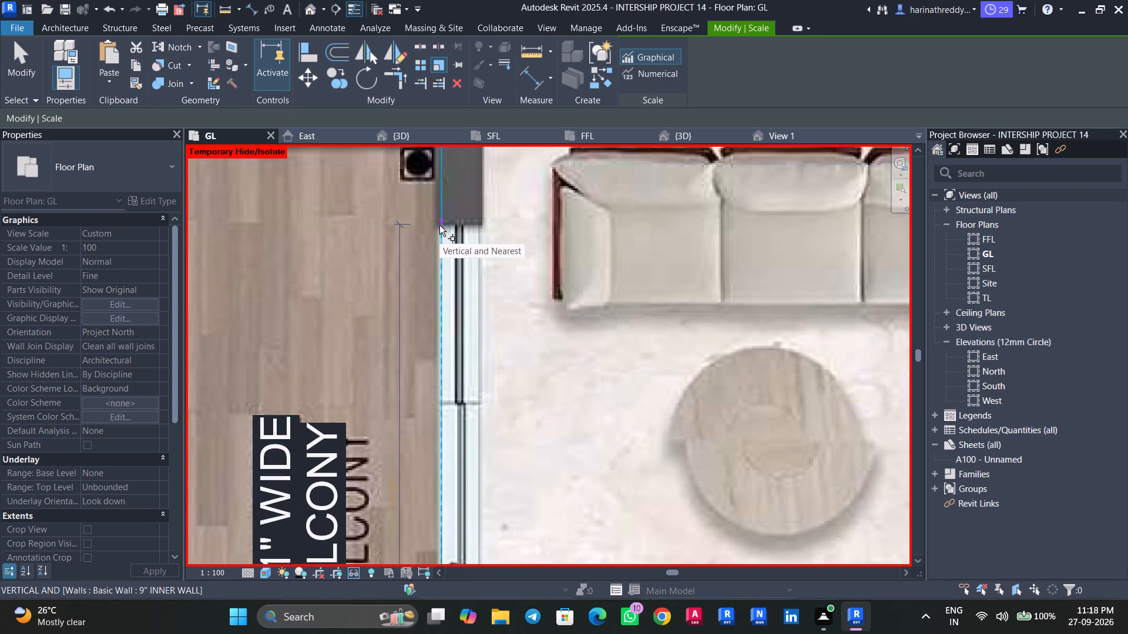
key(Escape)
key(Escape)
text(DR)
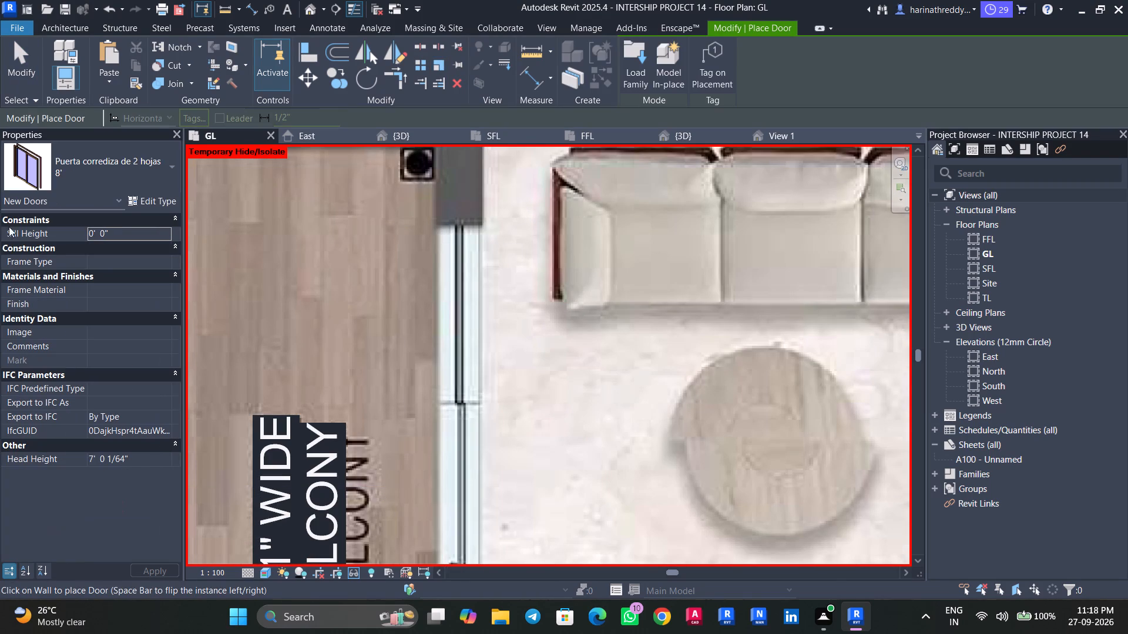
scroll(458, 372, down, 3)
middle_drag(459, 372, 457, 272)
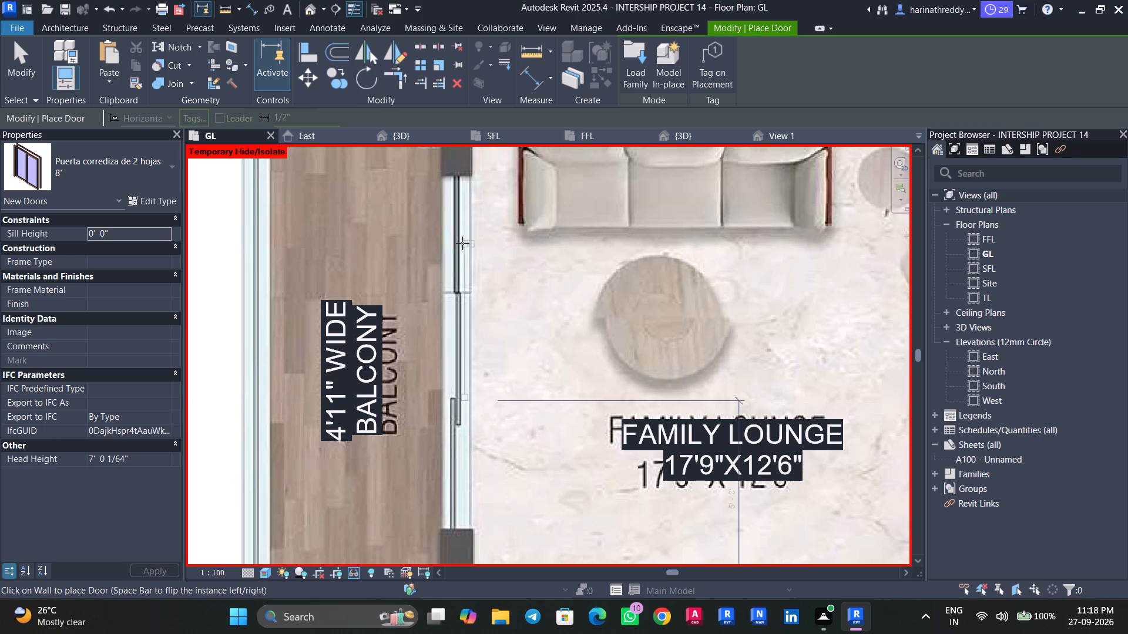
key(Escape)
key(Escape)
Measure the balcony sliding door opening again along its family lounge side, from one wall end to the other.
click(398, 267)
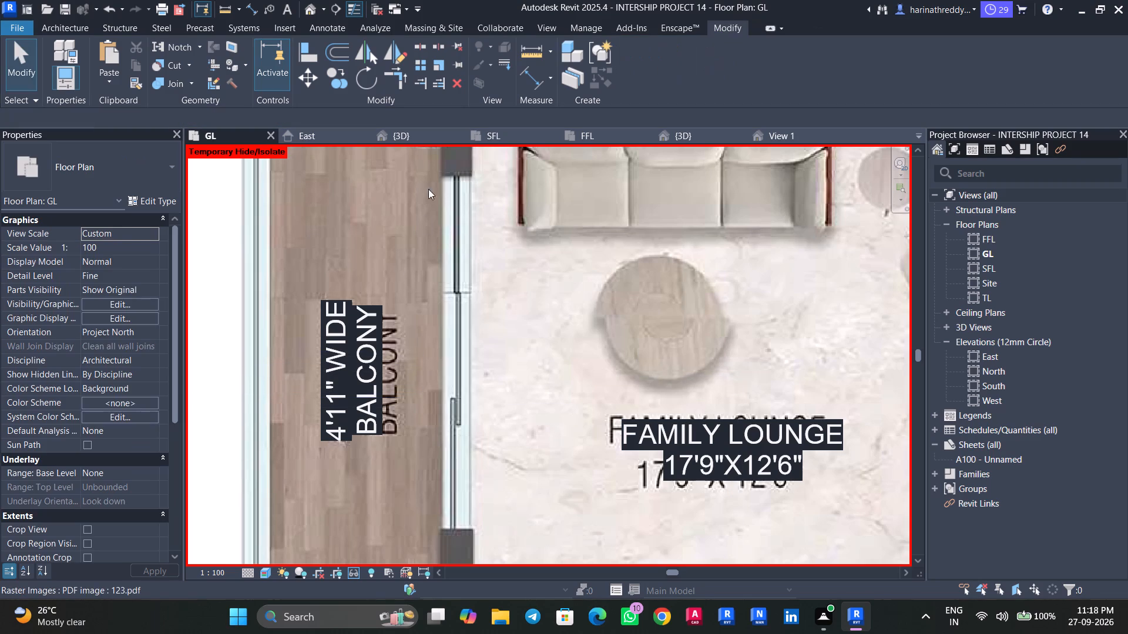
click(441, 62)
click(475, 531)
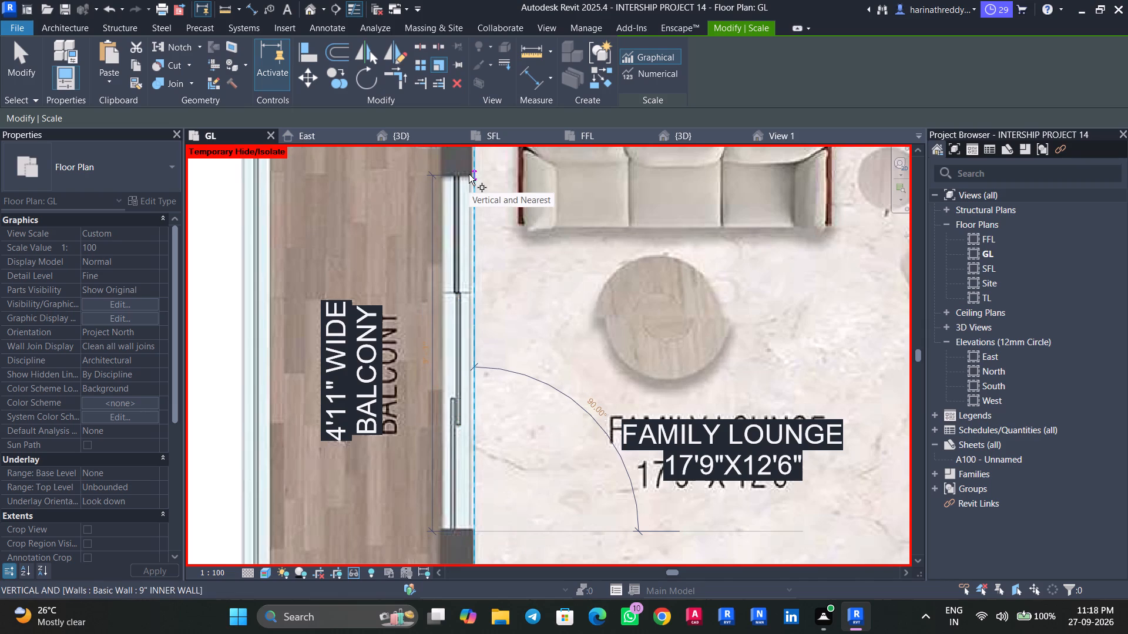
scroll(469, 174, up, 2)
middle_drag(469, 174, 497, 131)
scroll(497, 131, up, 2)
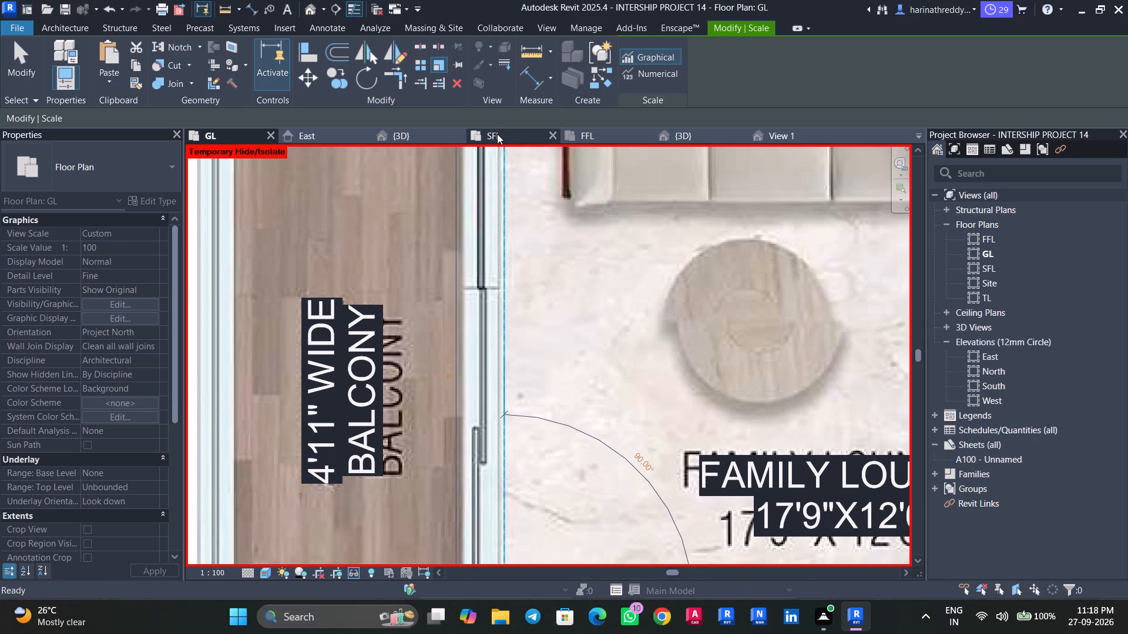
scroll(497, 150, up, 3)
scroll(494, 157, down, 3)
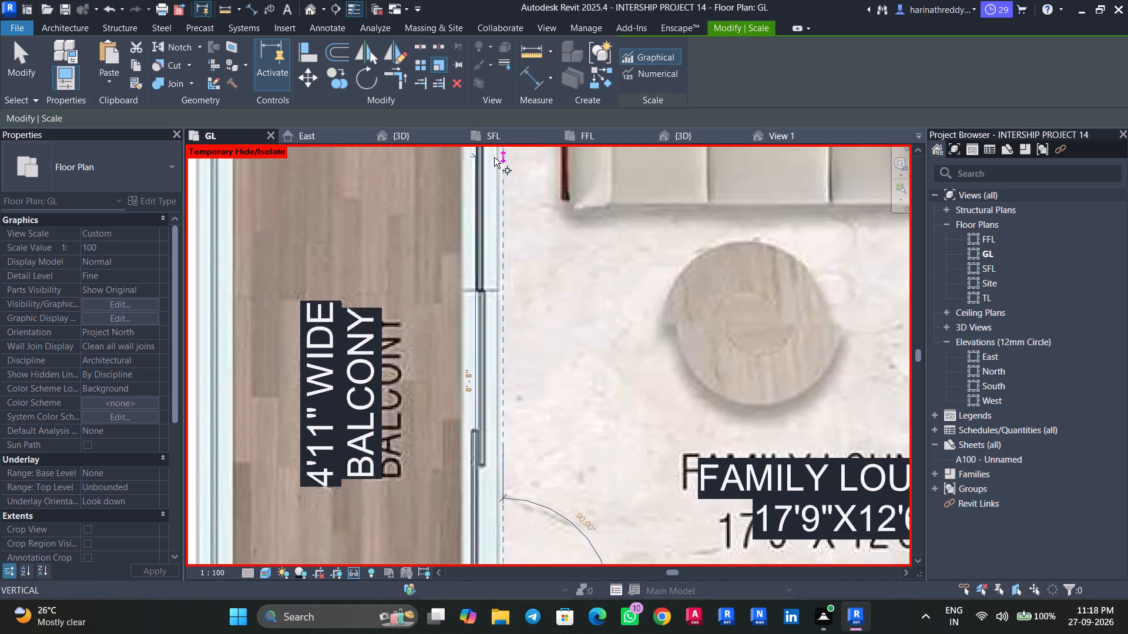
scroll(494, 157, down, 2)
middle_drag(494, 157, 482, 215)
scroll(482, 199, up, 2)
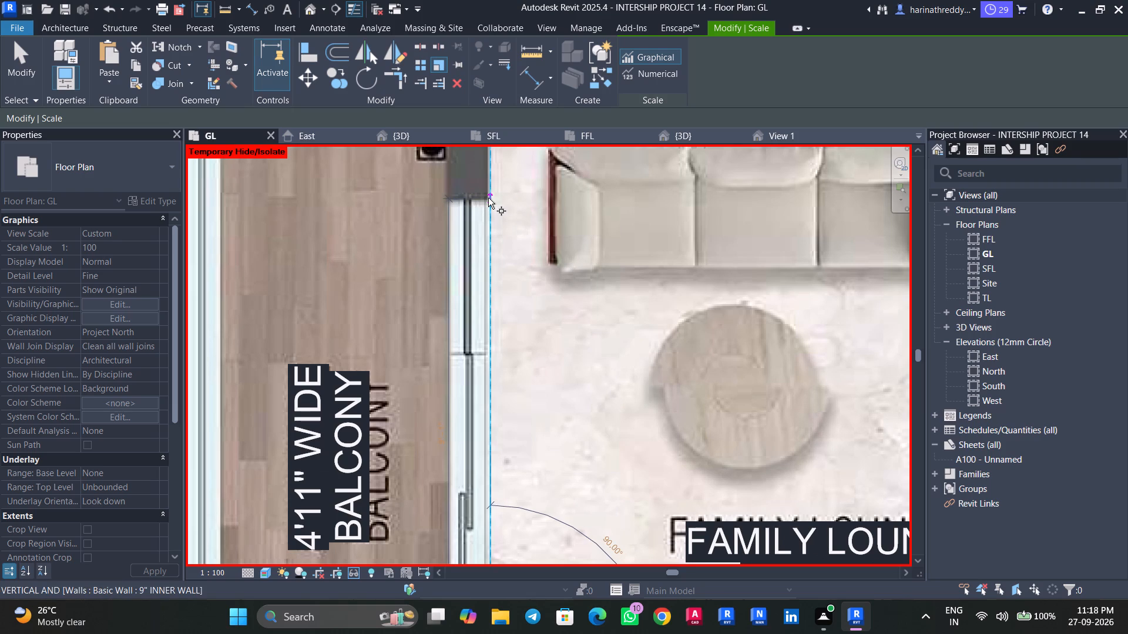
key(Escape)
key(Escape)
key(Escape)
Duplicate the 8' Puerta corrediza de 2 hojas door type as 9' and set its width to 9'.
key(d)
key(r)
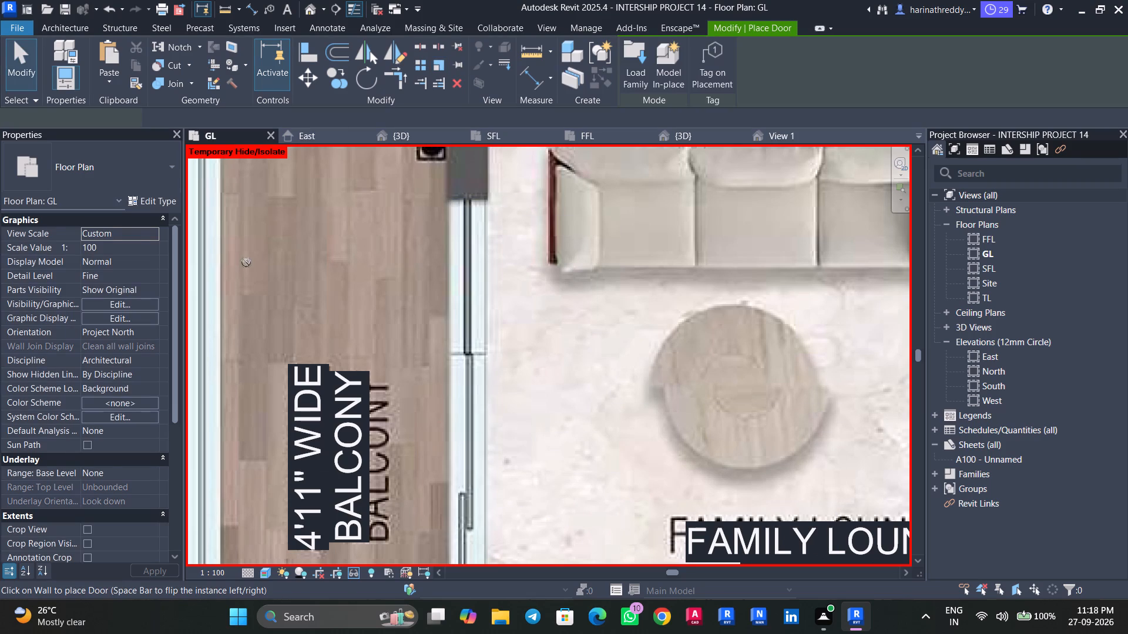
click(160, 201)
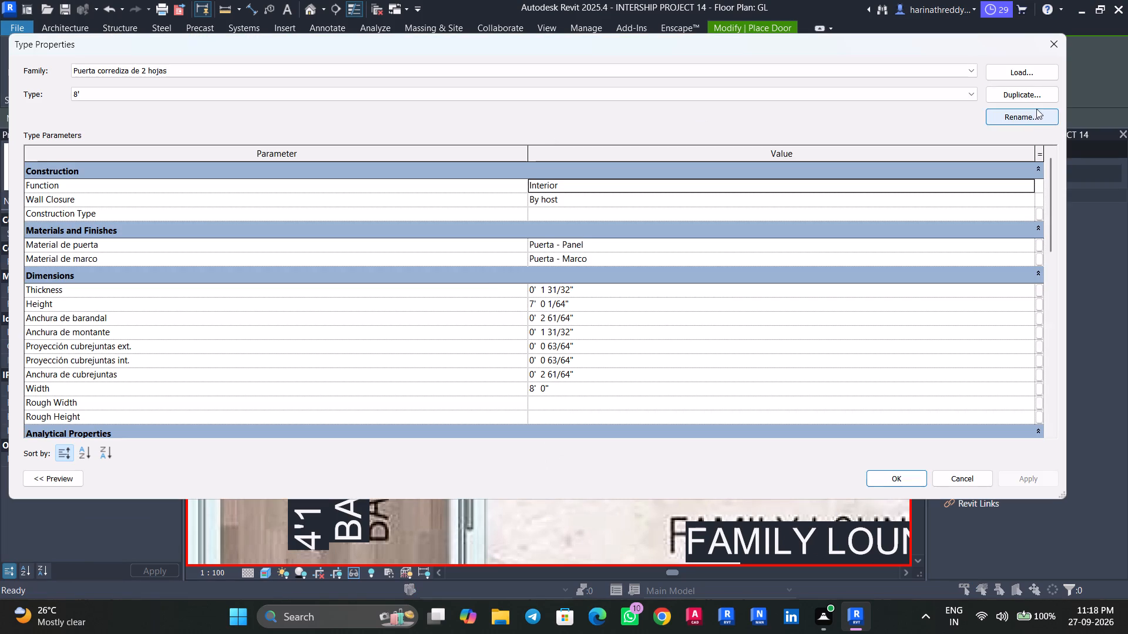
click(1029, 98)
text(9')
key(Return)
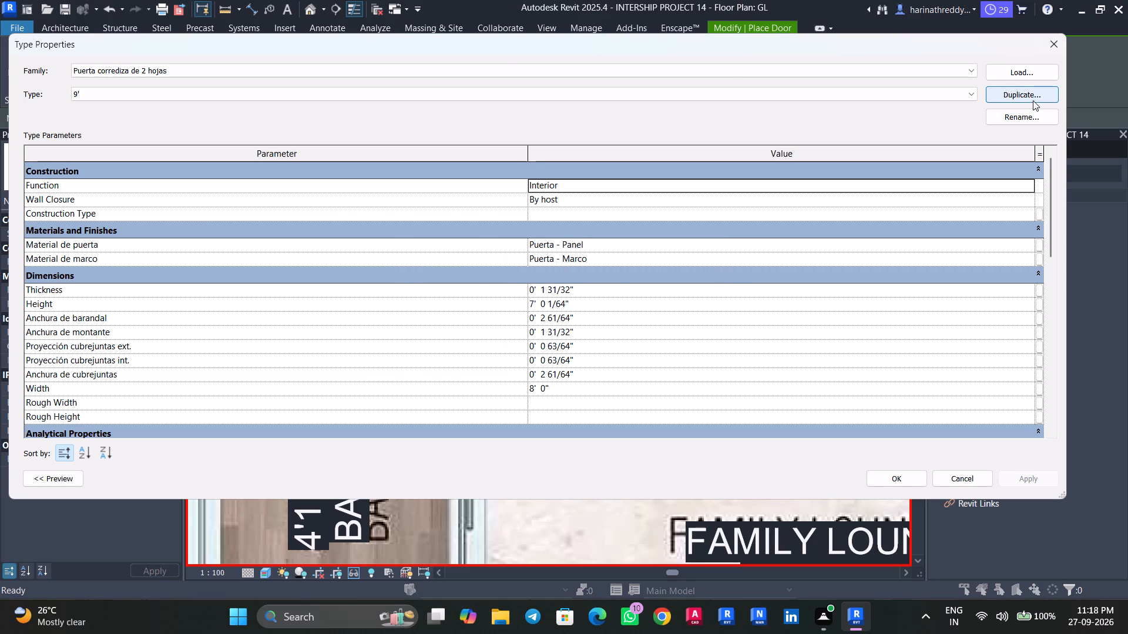
click(632, 386)
text(9')
key(Return)
click(1014, 486)
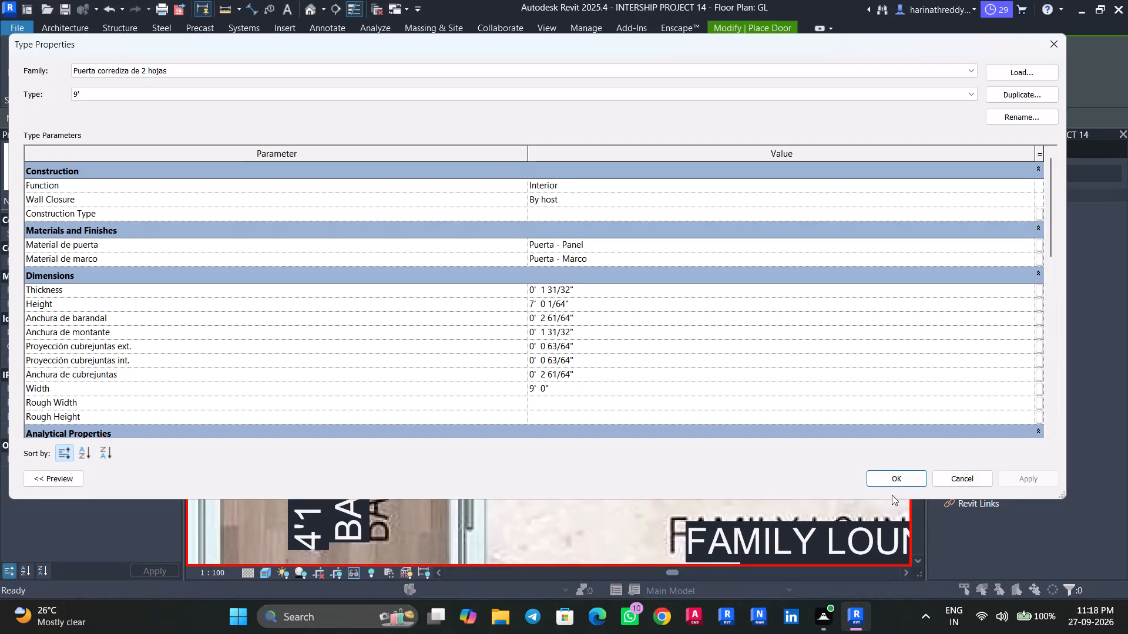
click(918, 494)
click(915, 485)
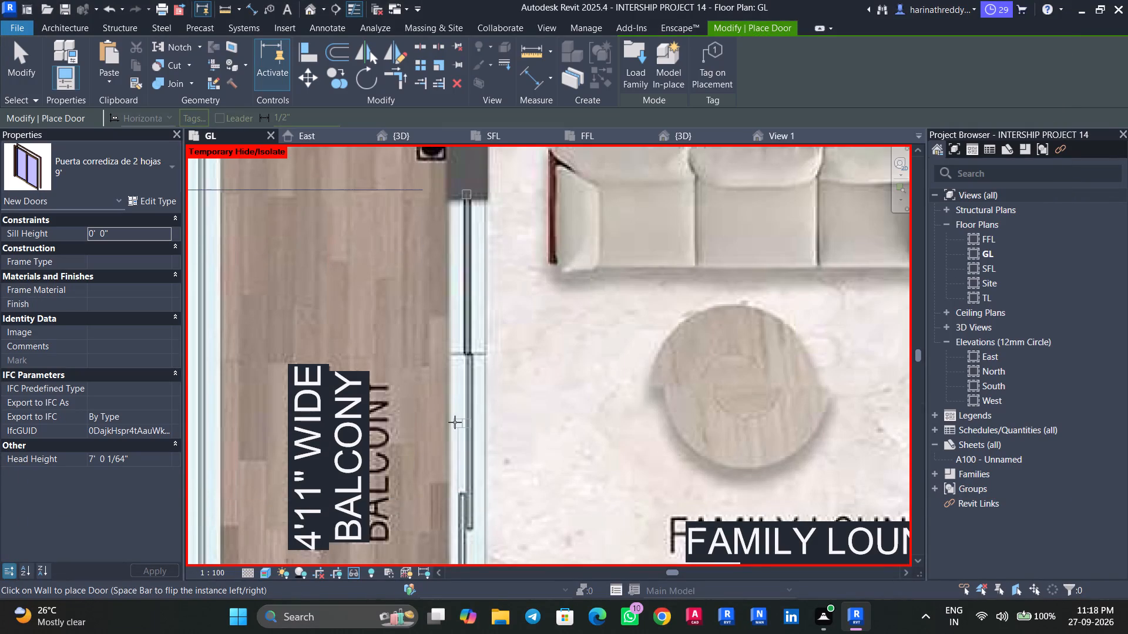
Place a 9' two-panel sliding door in the opening between the first-floor balcony and the family lounge.
scroll(455, 422, down, 4)
scroll(457, 419, up, 1)
middle_drag(458, 416, 469, 294)
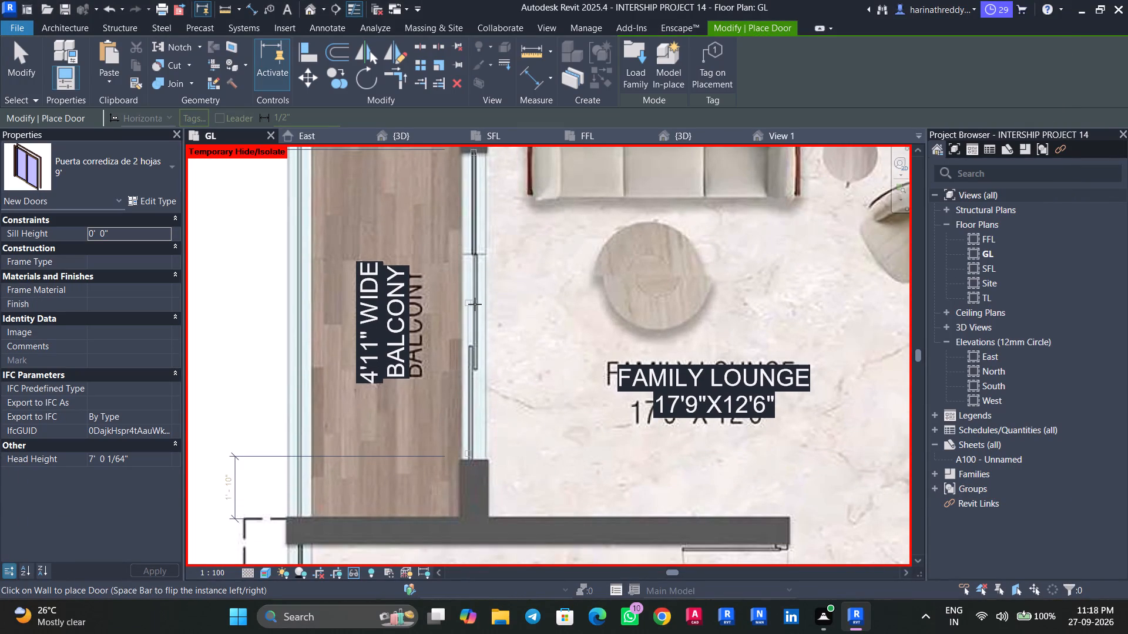
click(475, 304)
key(Escape)
key(Escape)
key(Escape)
Measure the sliding door opening between the first-floor sit-out and the master bedroom on the underlay.
scroll(491, 342, down, 7)
middle_drag(494, 342, 433, 261)
middle_drag(469, 315, 407, 32)
key(Escape)
key(Escape)
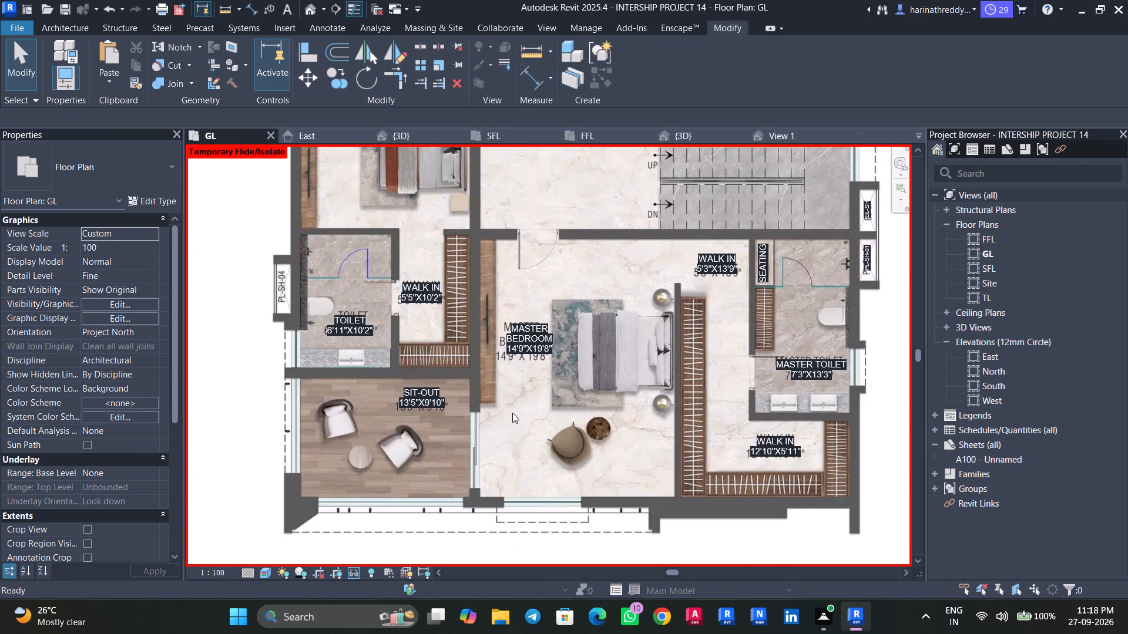
scroll(495, 460, up, 4)
middle_drag(495, 460, 485, 365)
click(485, 365)
click(440, 67)
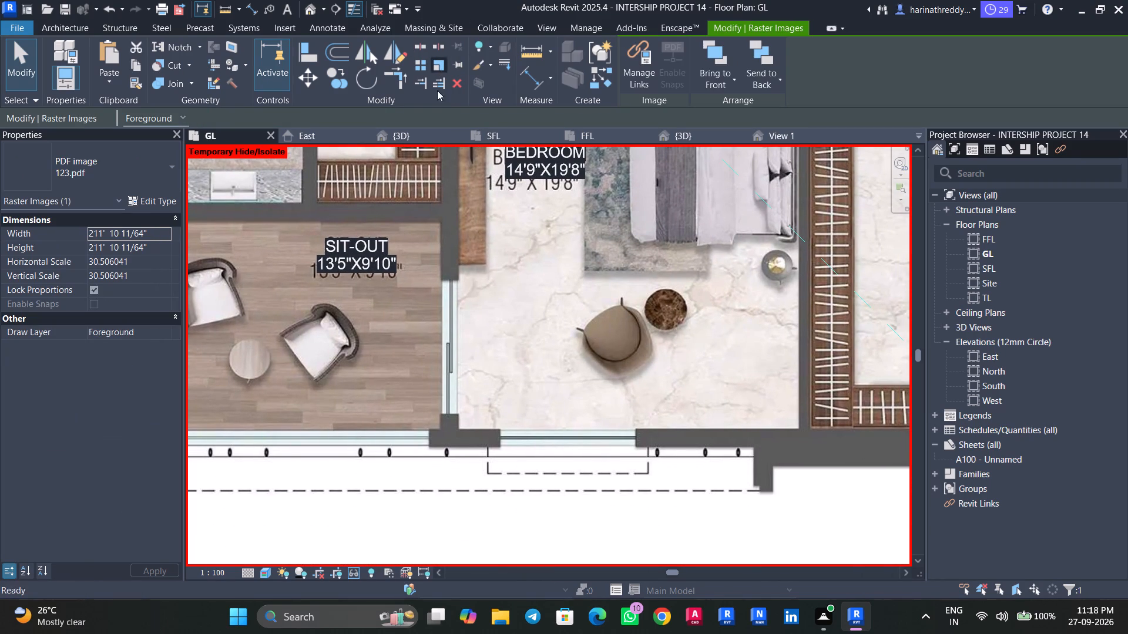
scroll(466, 430, up, 5)
click(452, 396)
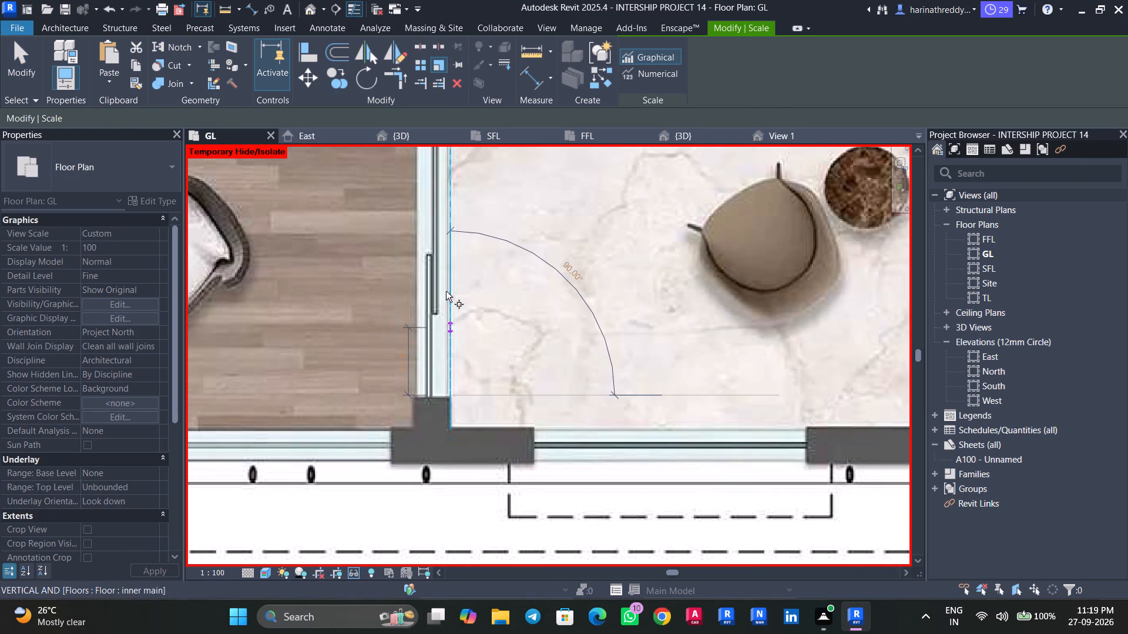
middle_drag(442, 230, 437, 336)
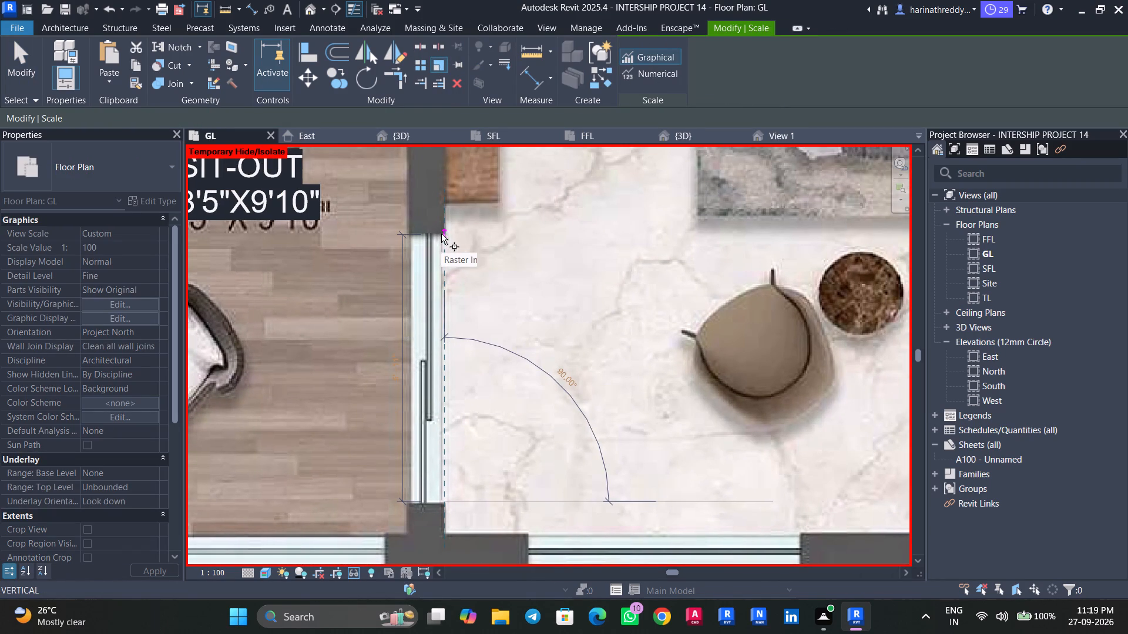
scroll(441, 234, up, 2)
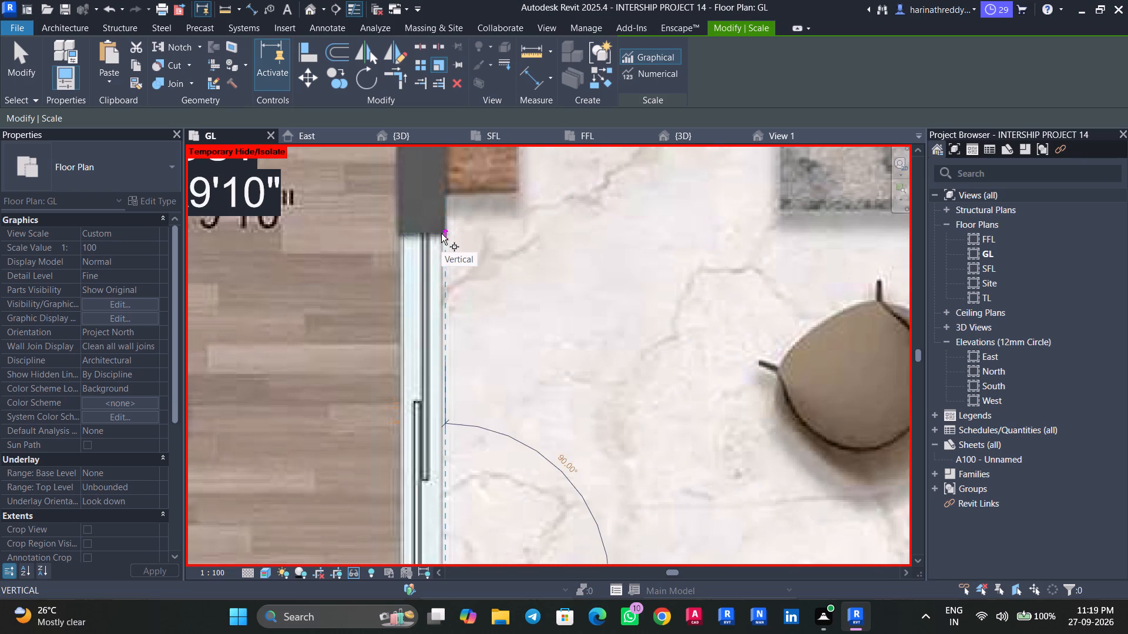
scroll(441, 234, up, 2)
key(Escape)
key(Escape)
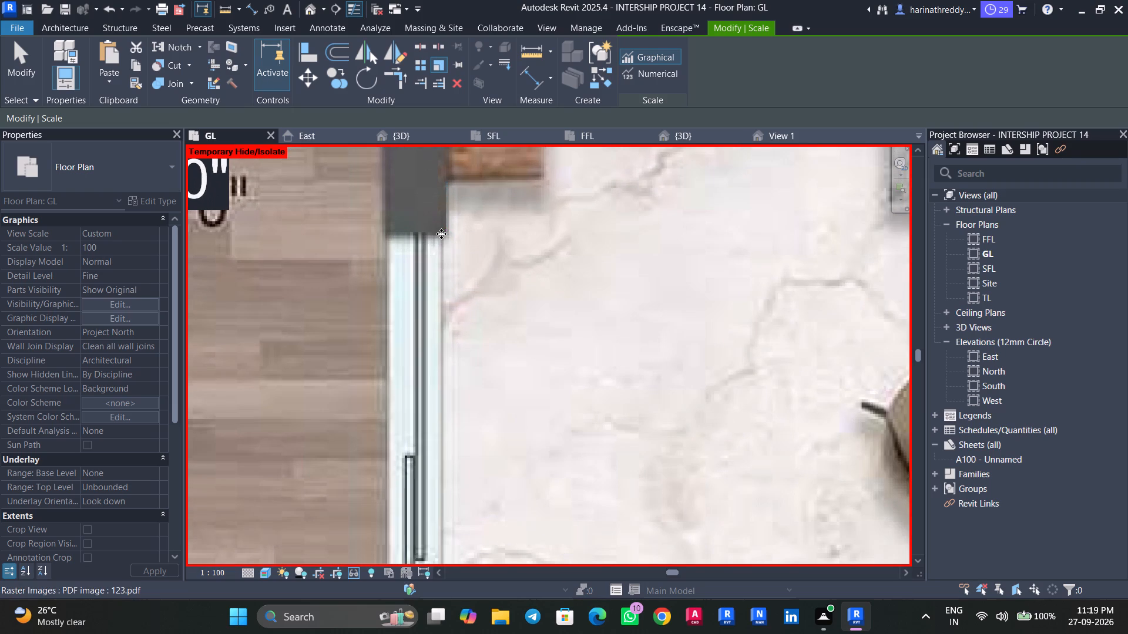
Place a 5'10" Puerta corrediza de 2 hojas door in the opening between the first-floor sit-out and the master bedroom.
text(DR)
click(92, 163)
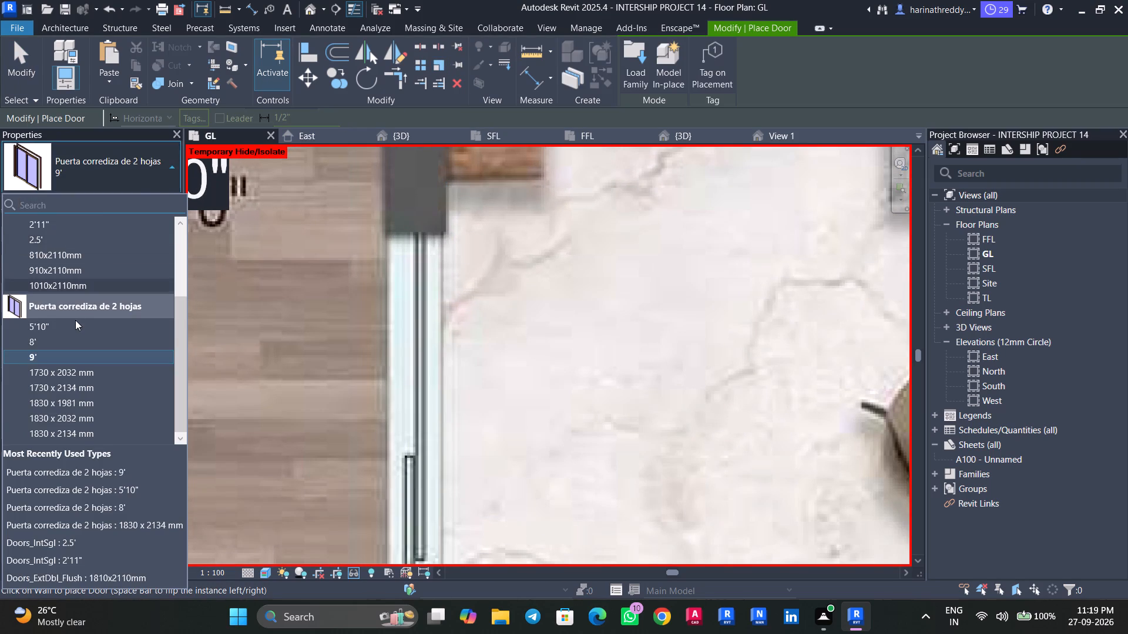
click(76, 322)
scroll(400, 331, down, 4)
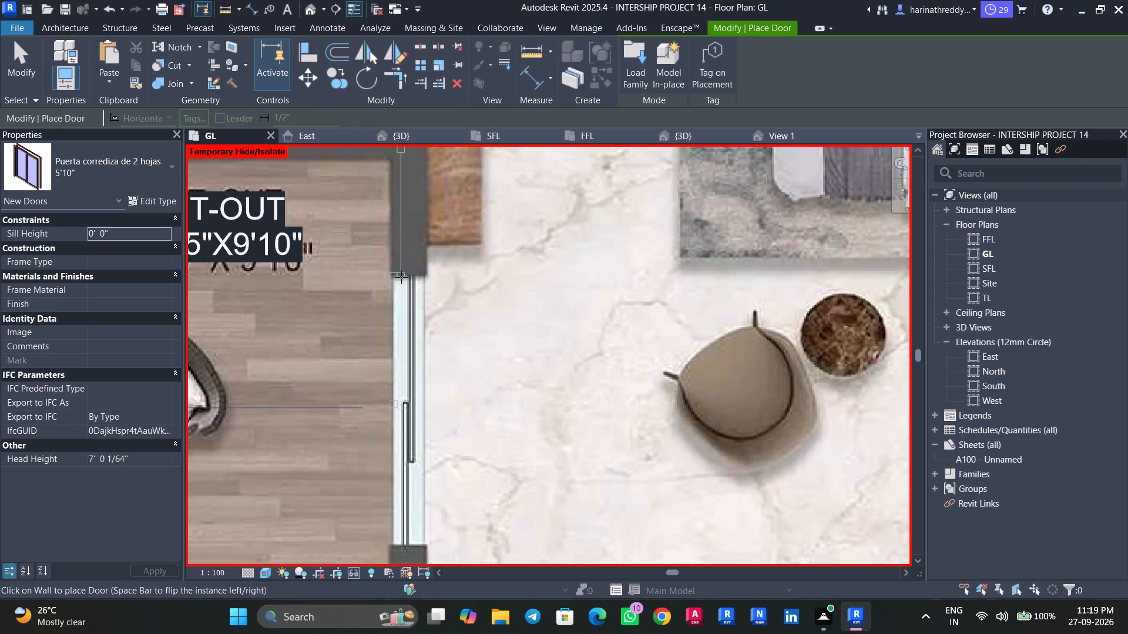
middle_drag(401, 277, 398, 287)
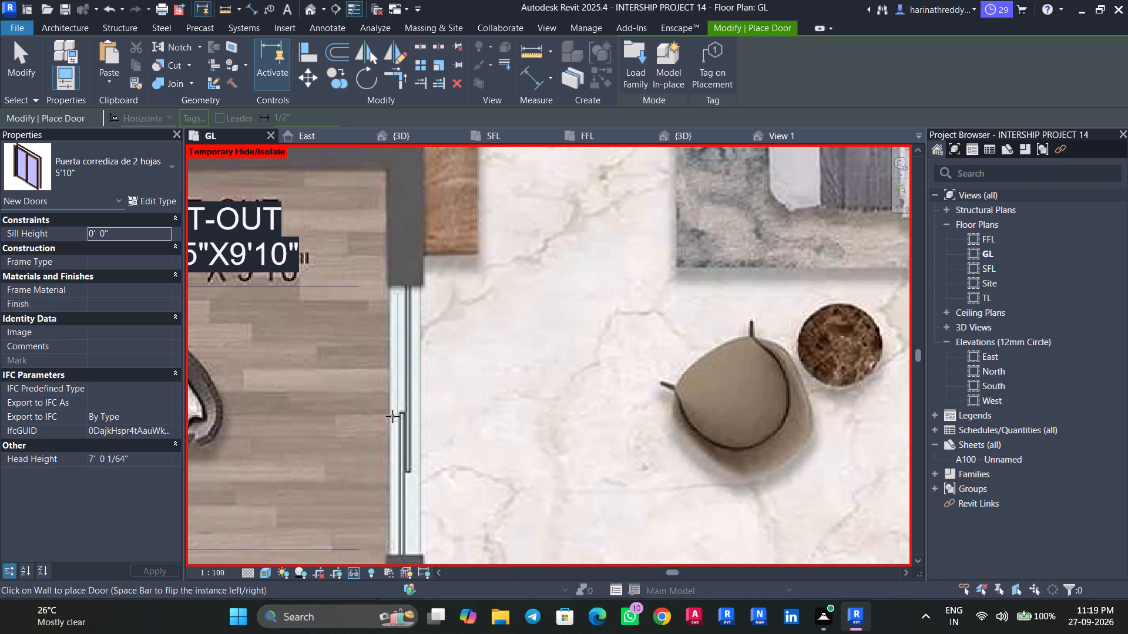
click(392, 416)
key(Escape)
key(Escape)
key(Escape)
In the 3D view, set the sill height of the first-floor balcony and sit-out sliding doors to 450 mm.
scroll(375, 404, down, 8)
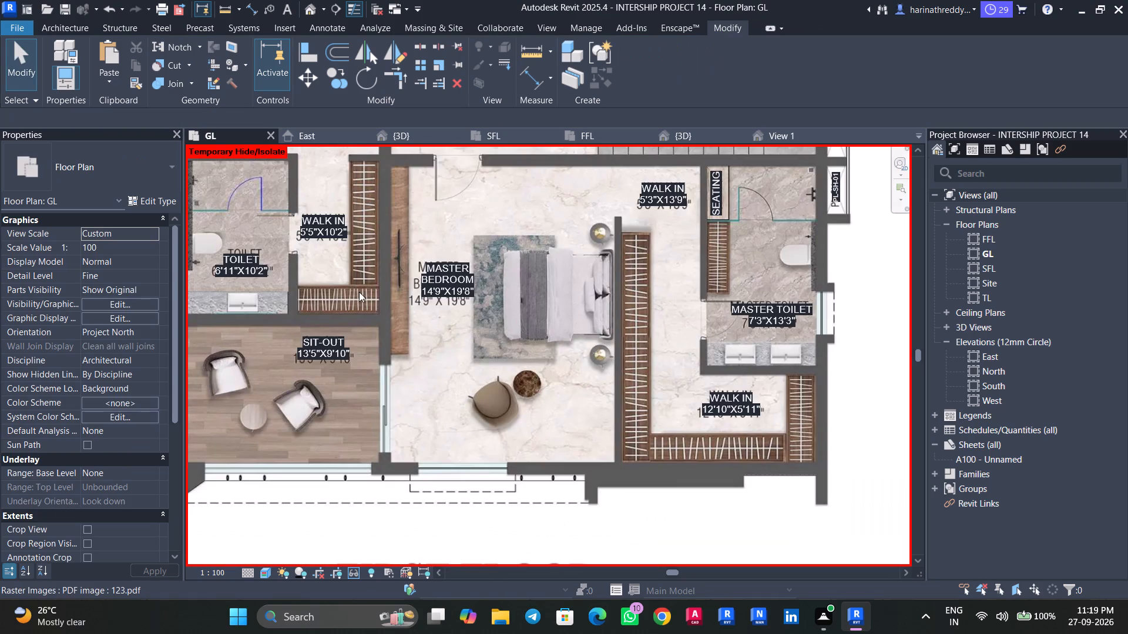
click(402, 135)
scroll(410, 359, down, 11)
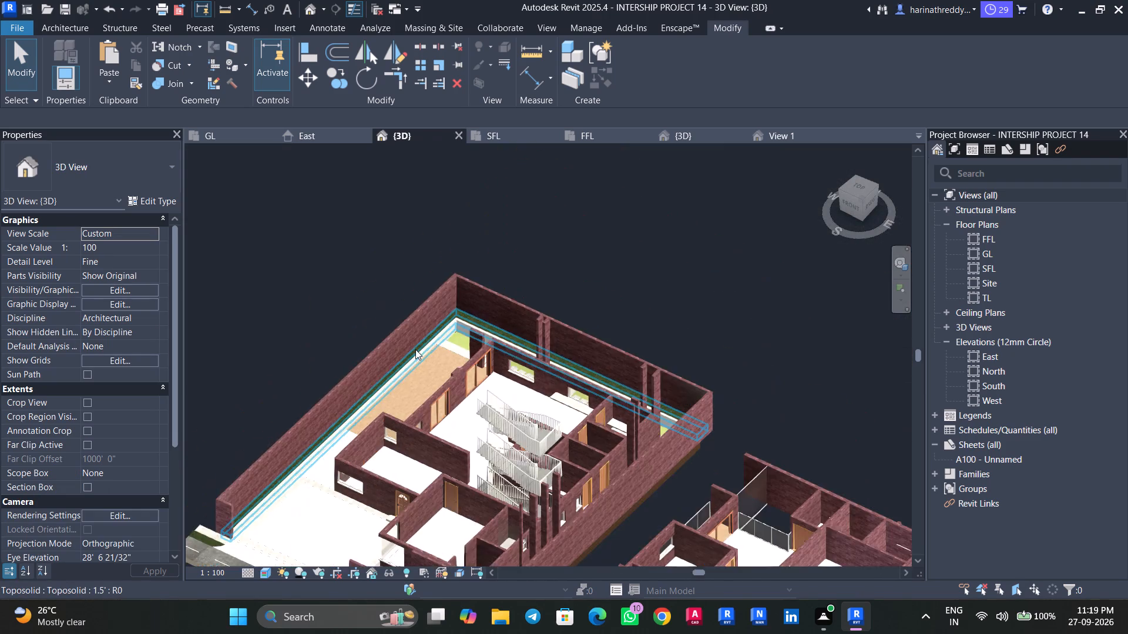
scroll(415, 349, down, 2)
shift+middle_drag(653, 497, 600, 524)
middle_drag(603, 470, 652, 306)
scroll(608, 362, up, 2)
scroll(608, 362, down, 1)
scroll(608, 362, up, 1)
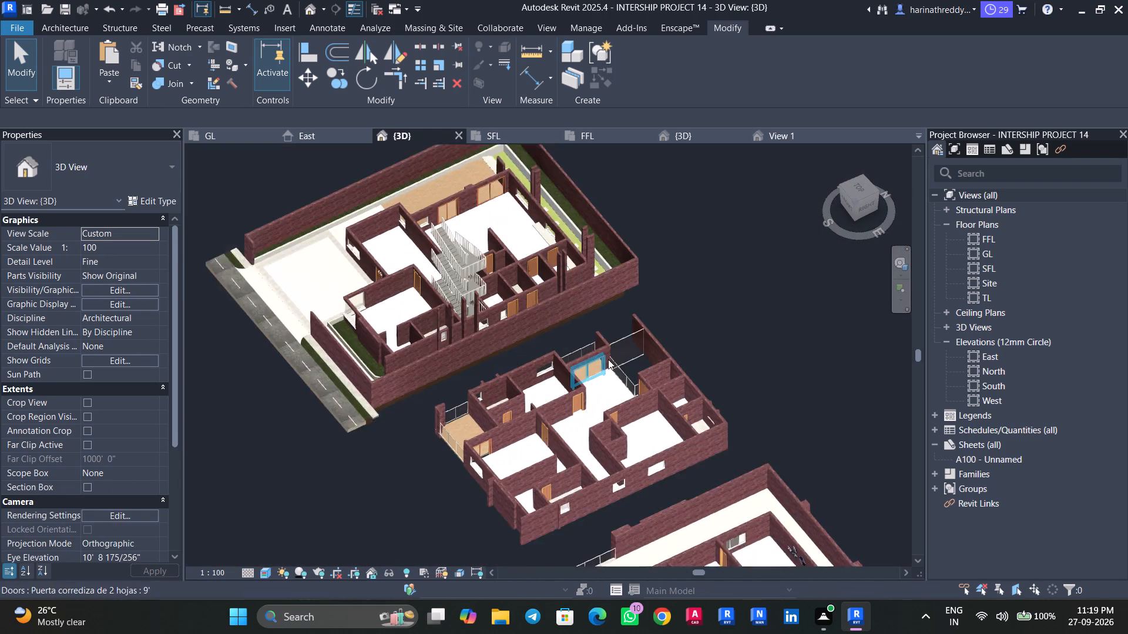
scroll(608, 359, up, 1)
scroll(612, 363, down, 1)
scroll(612, 363, up, 2)
ctrl+click(589, 372)
key(Escape)
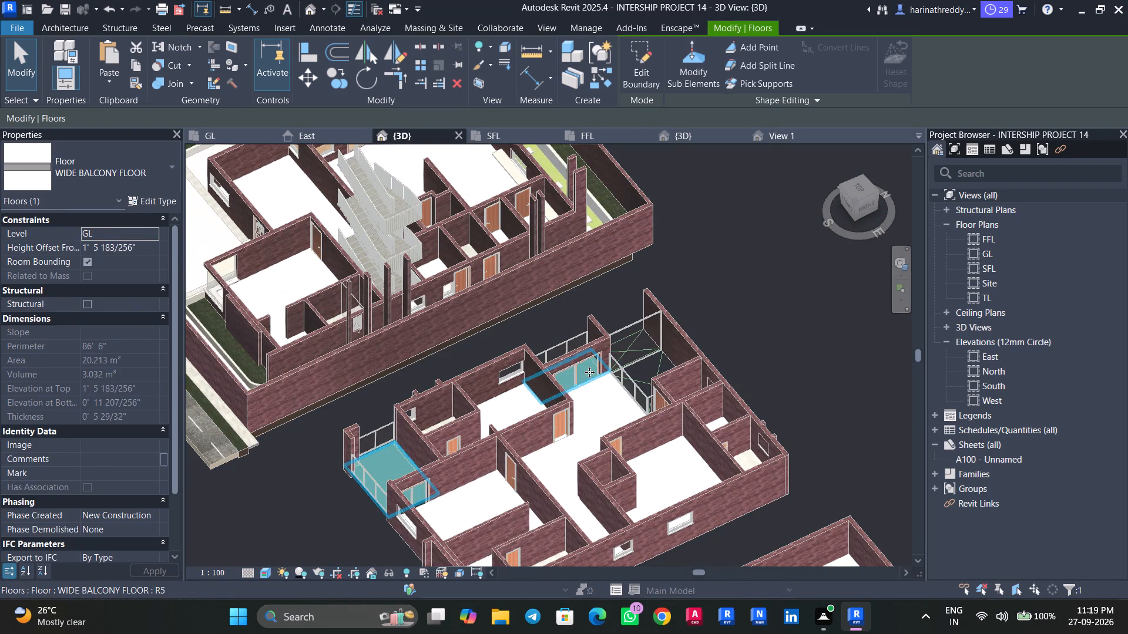
ctrl+click(576, 375)
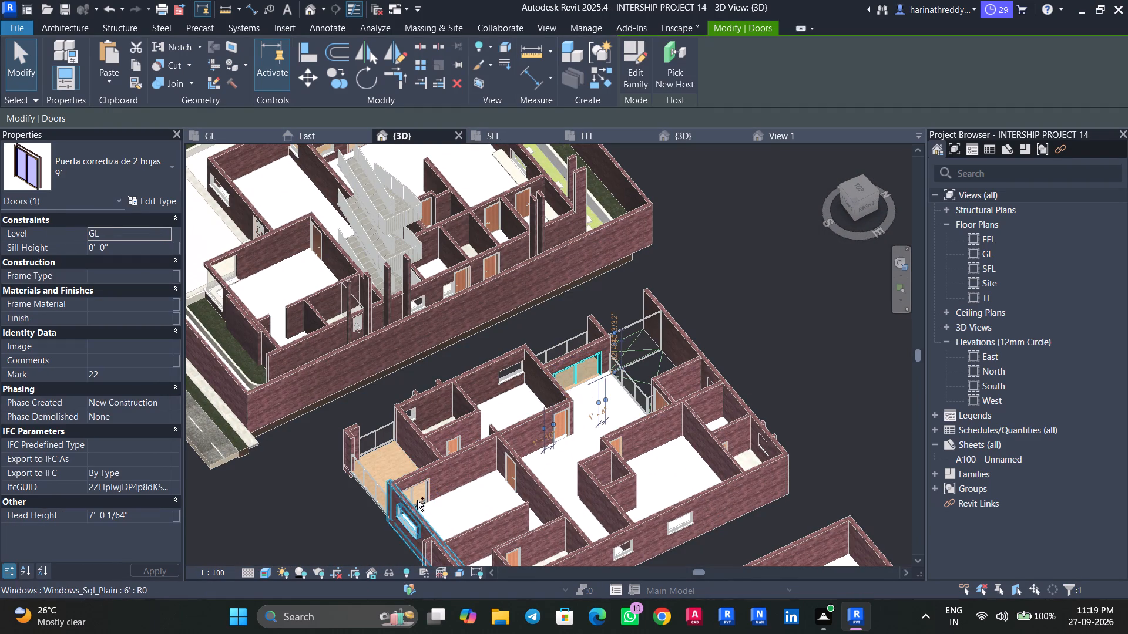
ctrl+click(417, 495)
click(146, 247)
text(450MM)
key(Return)
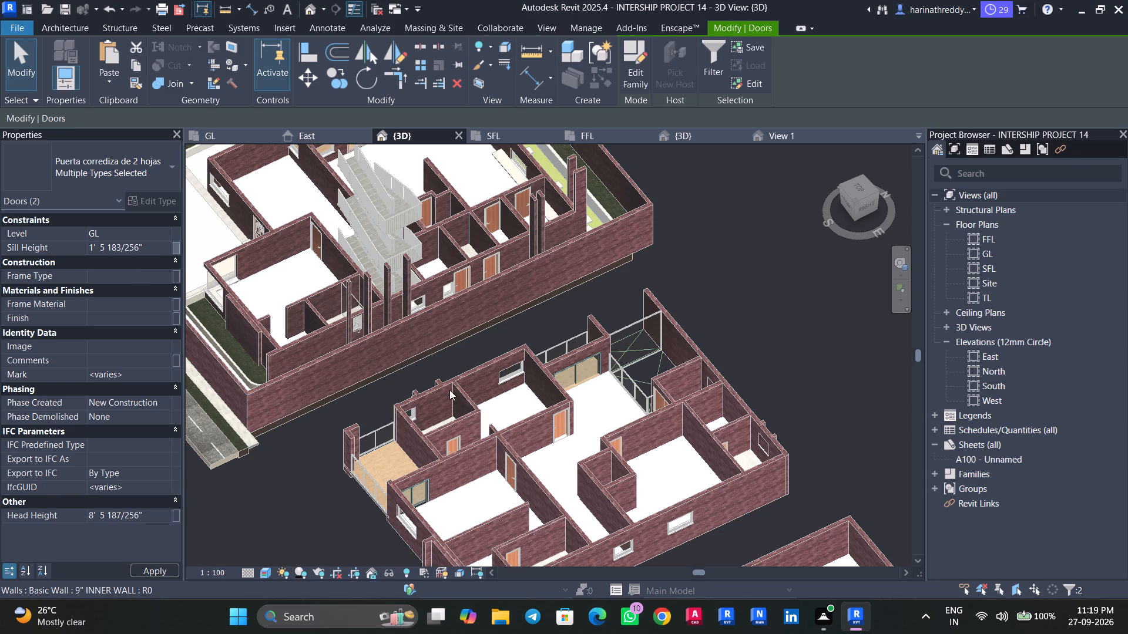
key(Escape)
key(Escape)
Return to the GL floor plan and examine the first- and second-floor underlays for remaining sliding door openings.
scroll(480, 494, down, 4)
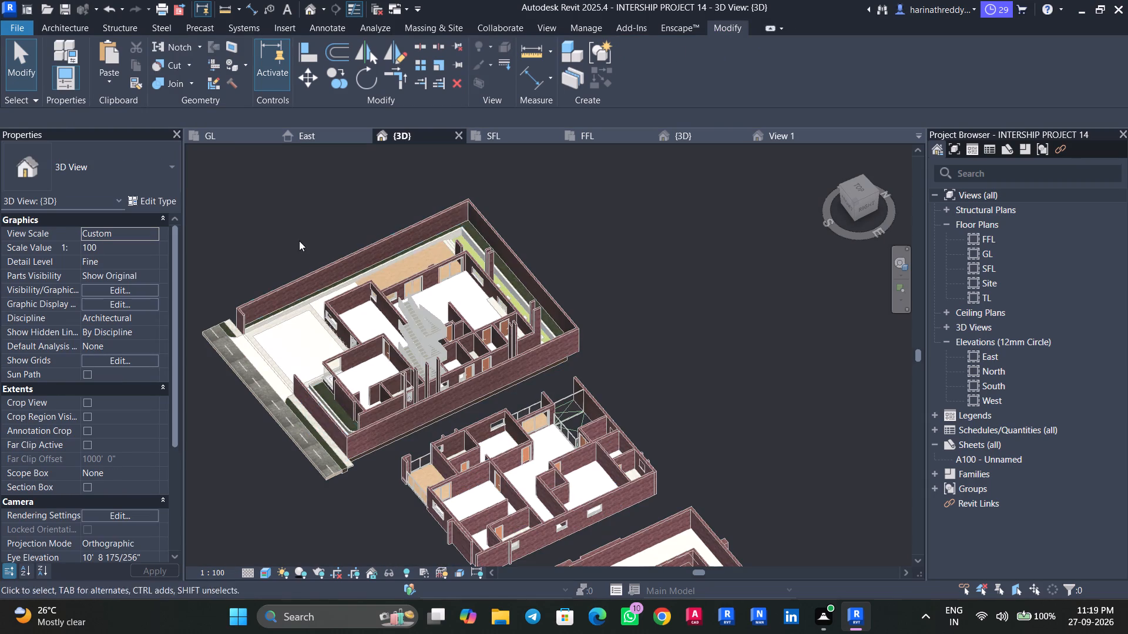
click(232, 137)
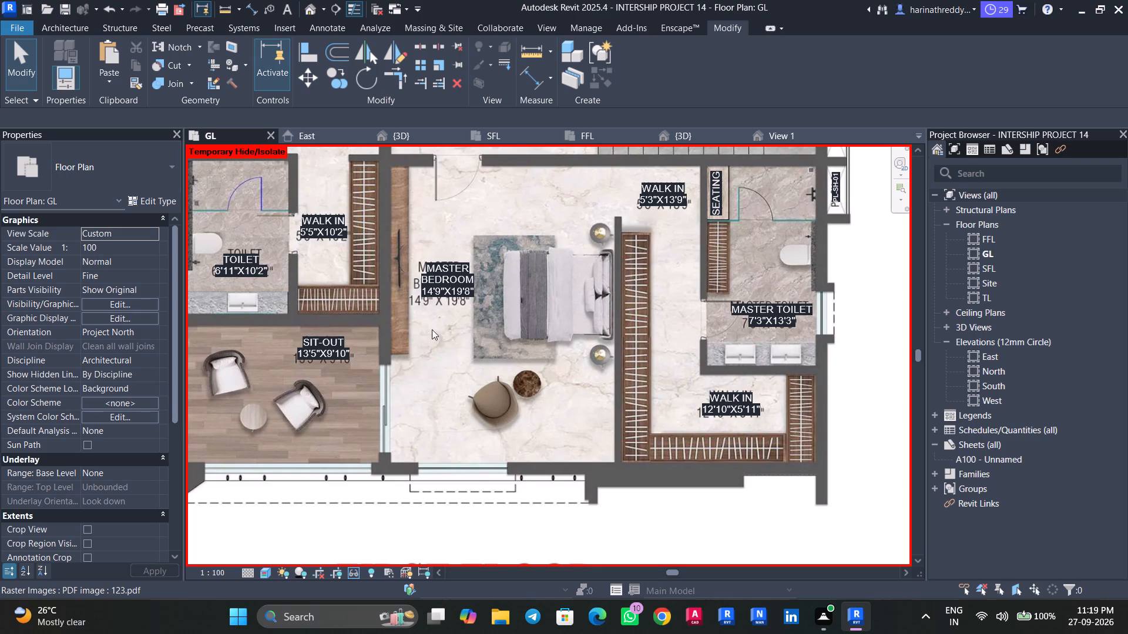
middle_drag(481, 356, 499, 428)
scroll(499, 417, down, 4)
middle_drag(492, 366, 468, 498)
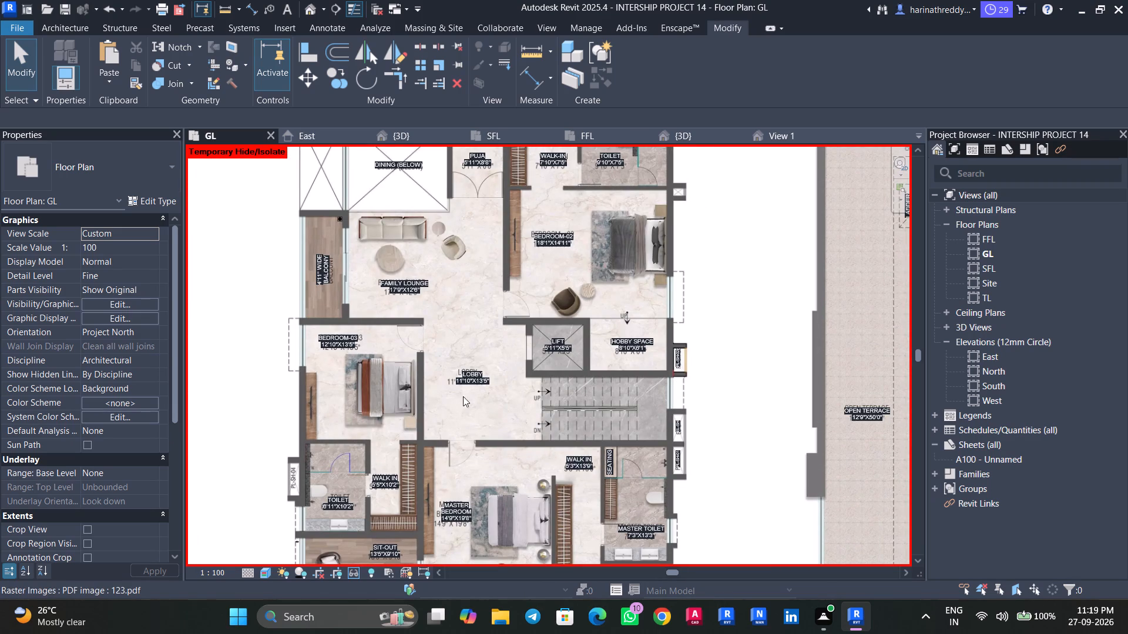
middle_drag(464, 339, 466, 443)
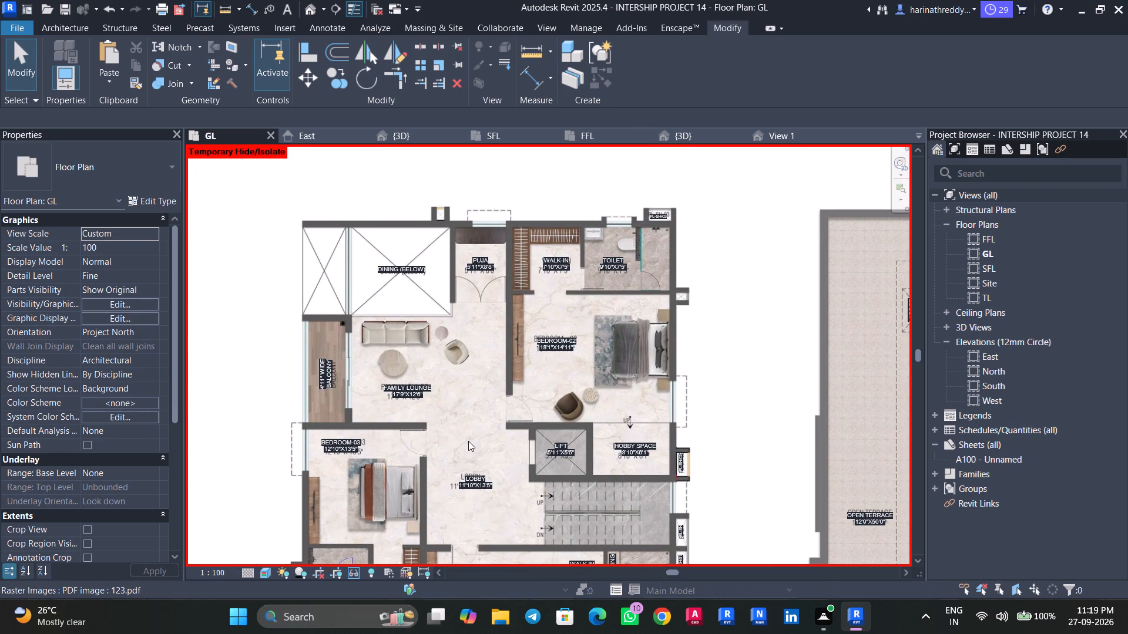
middle_drag(466, 434, 397, 184)
scroll(397, 184, down, 1)
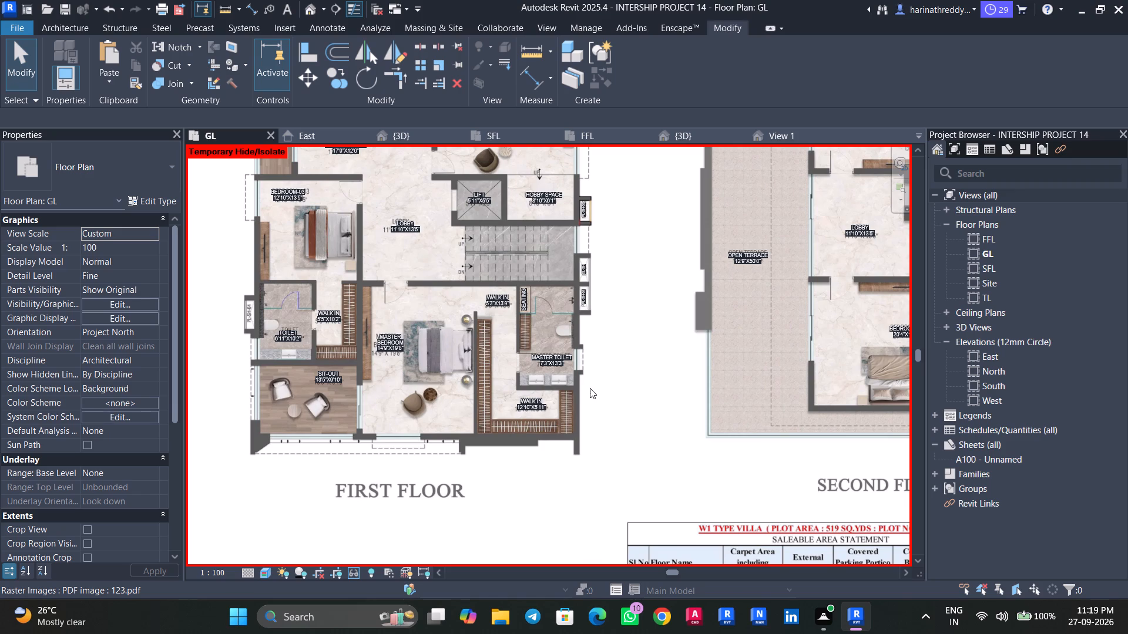
middle_drag(590, 388, 322, 471)
middle_drag(475, 355, 427, 410)
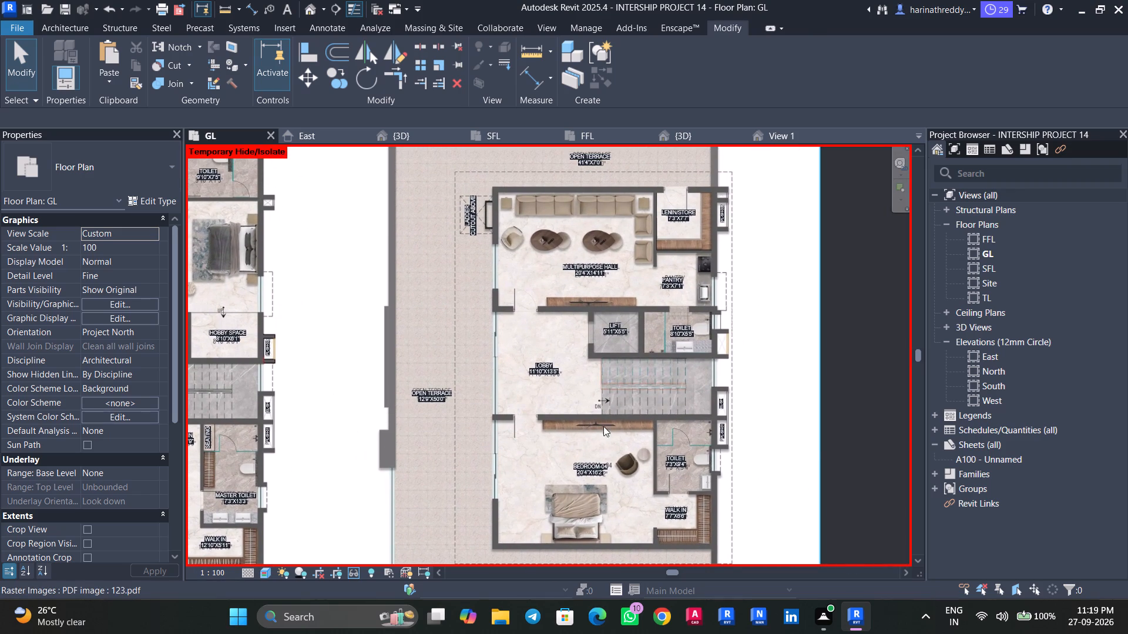
key(Escape)
key(Tab)
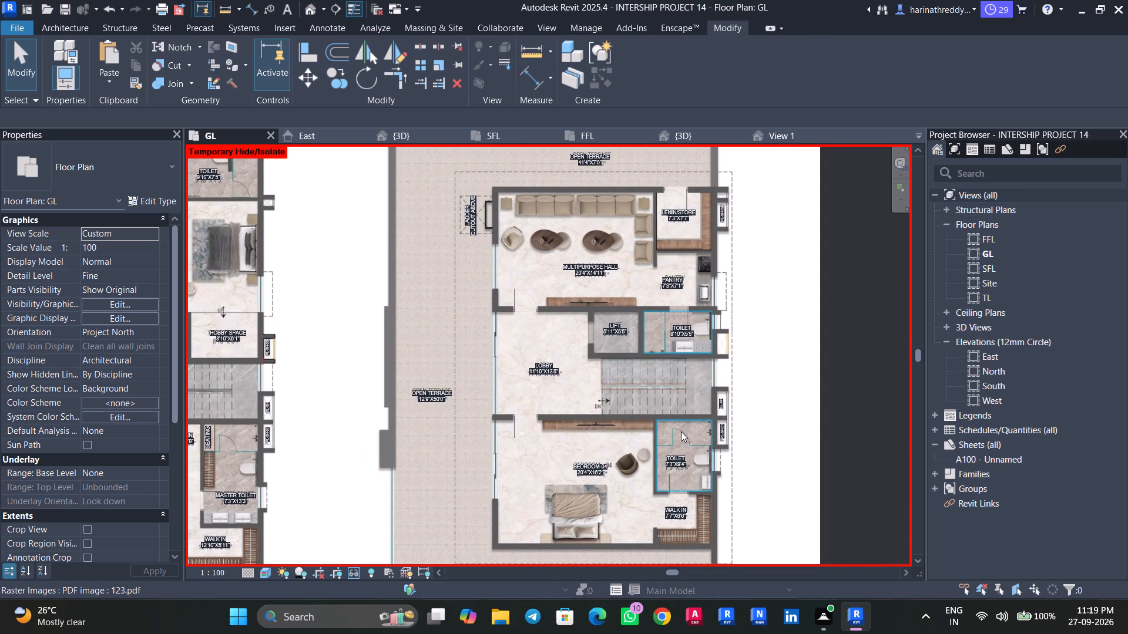
key(Tab)
key(Tab)
middle_drag(396, 433, 624, 390)
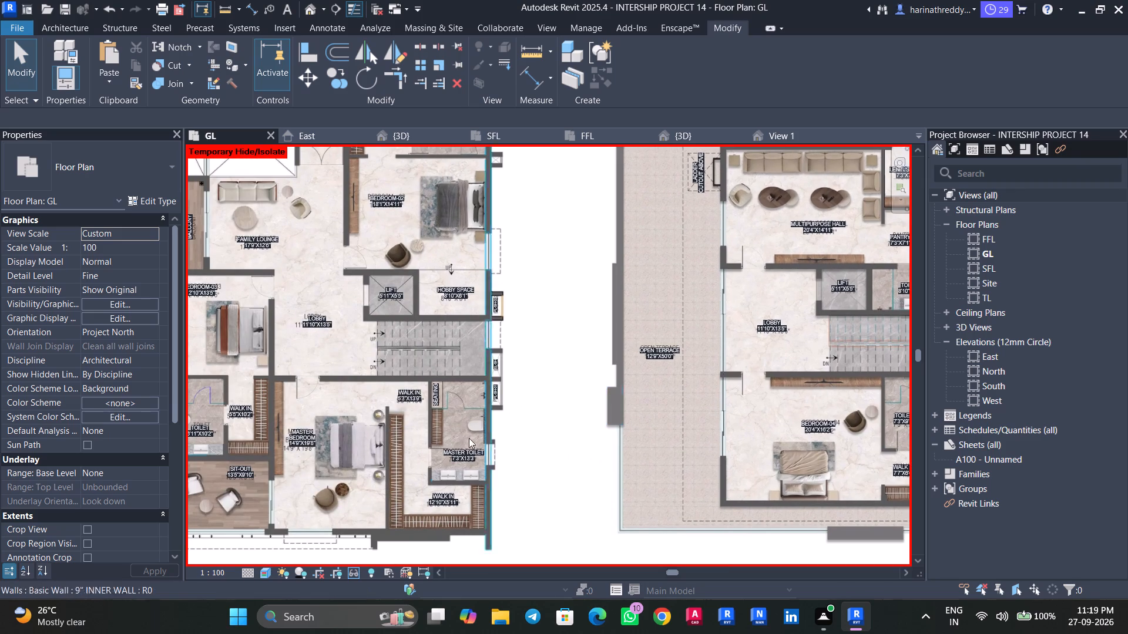
key(Tab)
key(Tab)
middle_drag(582, 407, 383, 446)
Measure the sliding door opening between the second-floor open terrace and Bedroom-04 on the underlay.
scroll(518, 446, up, 4)
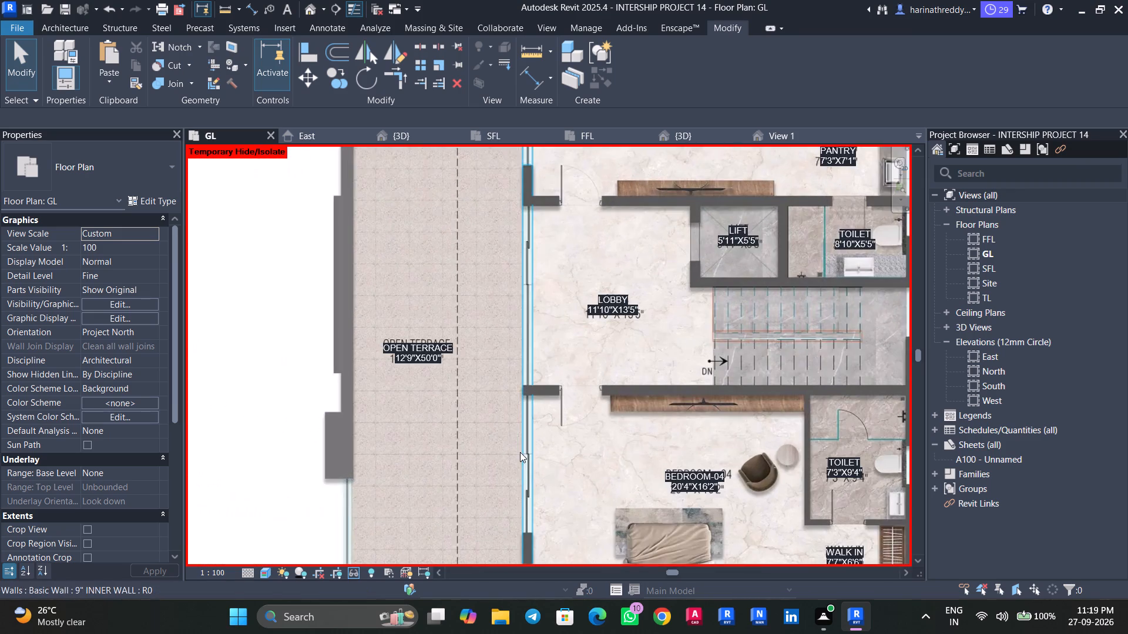
middle_drag(519, 450, 451, 343)
scroll(453, 345, up, 1)
click(220, 421)
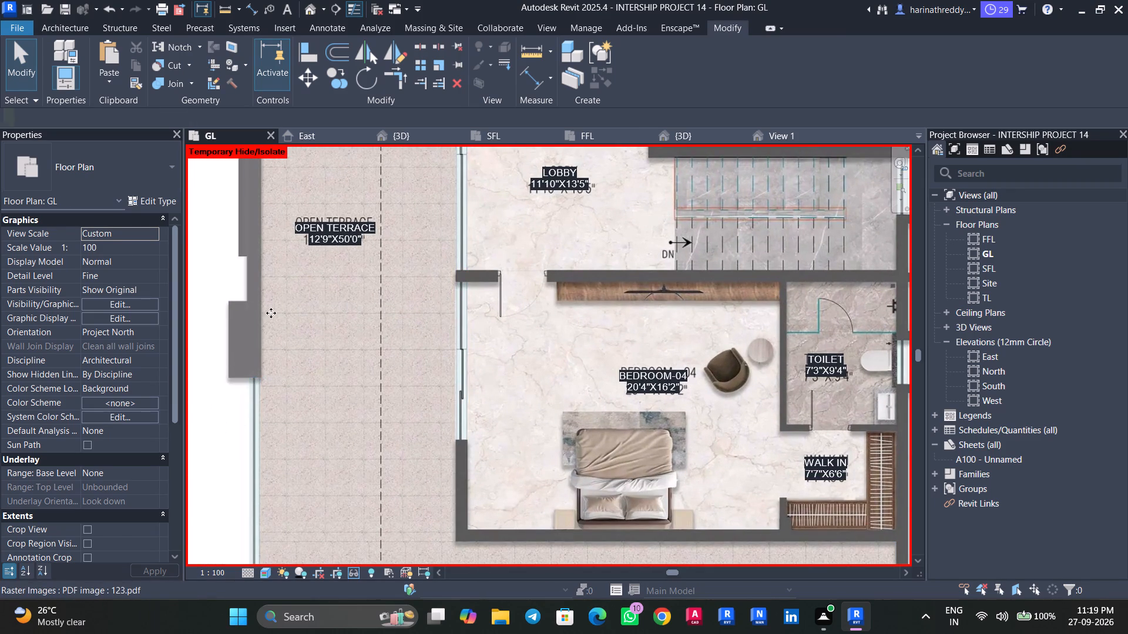
click(433, 67)
scroll(474, 415, up, 5)
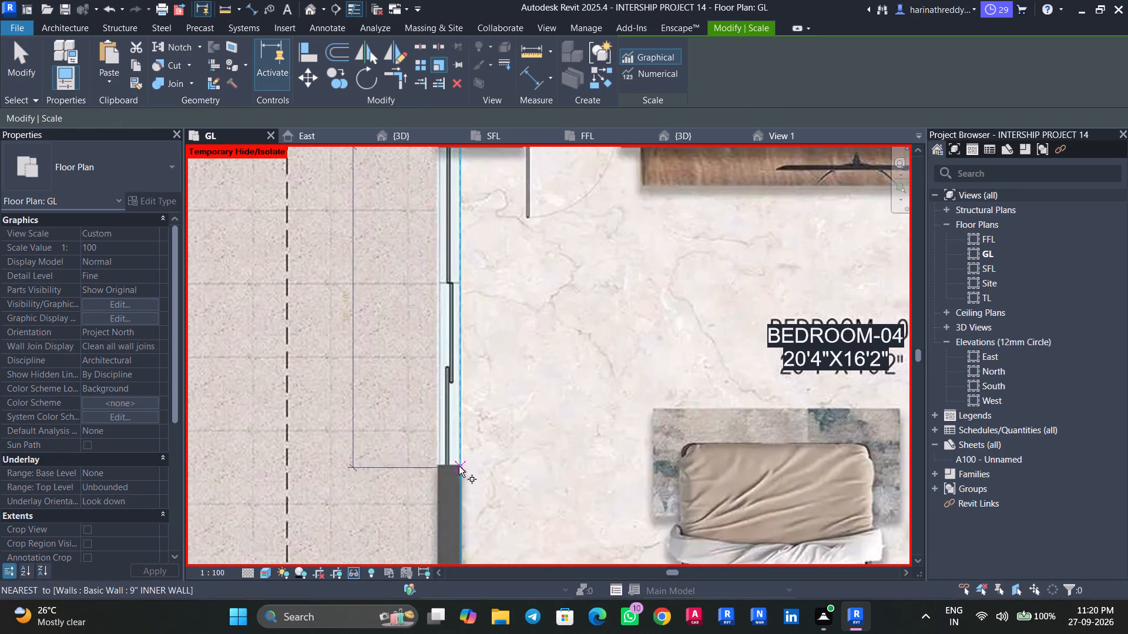
click(461, 465)
middle_drag(451, 198, 452, 291)
scroll(455, 248, up, 4)
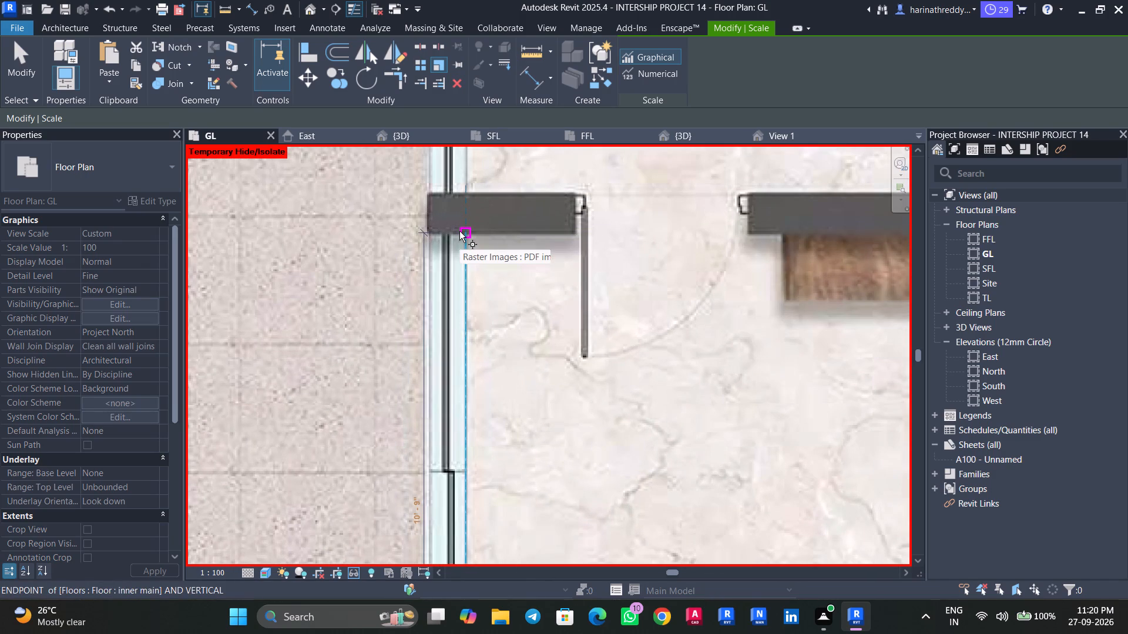
click(459, 231)
key(Escape)
key(Escape)
key(Escape)
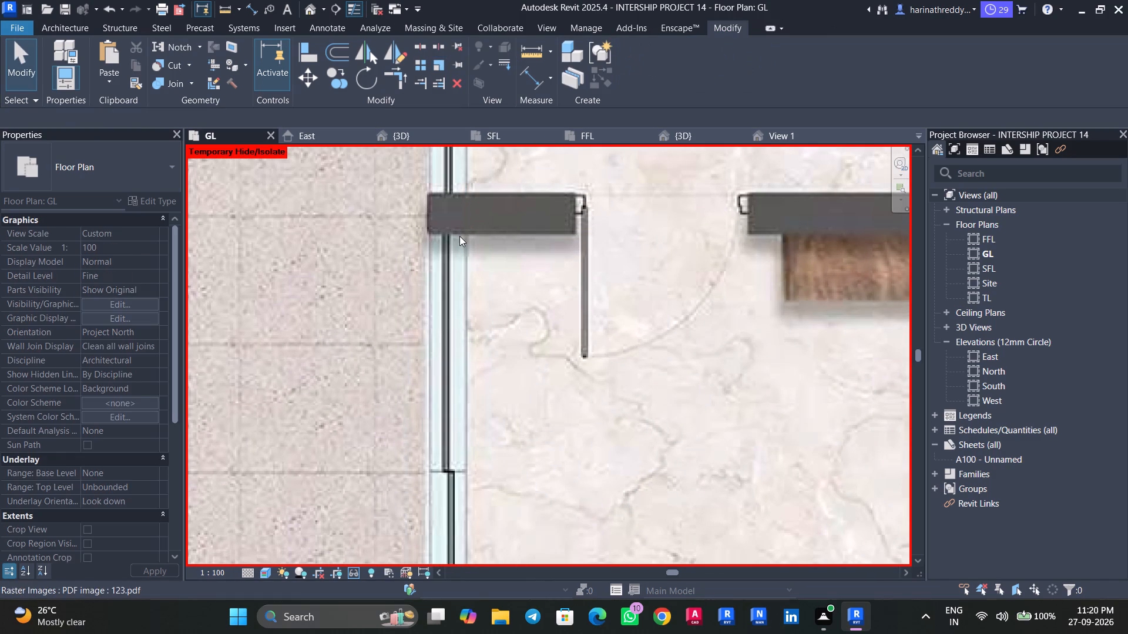
Duplicate the 5'10" Puerta corrediza de 2 hojas door type as 11' and set its width to 11'.
text(DR)
click(140, 204)
click(1013, 93)
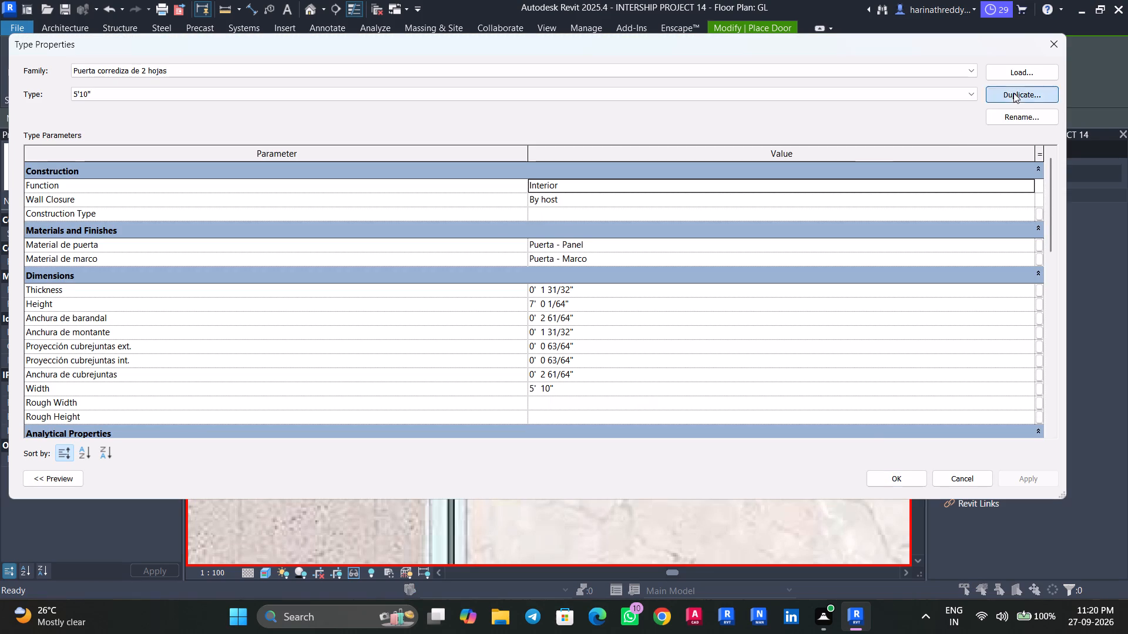
text(11')
key(Return)
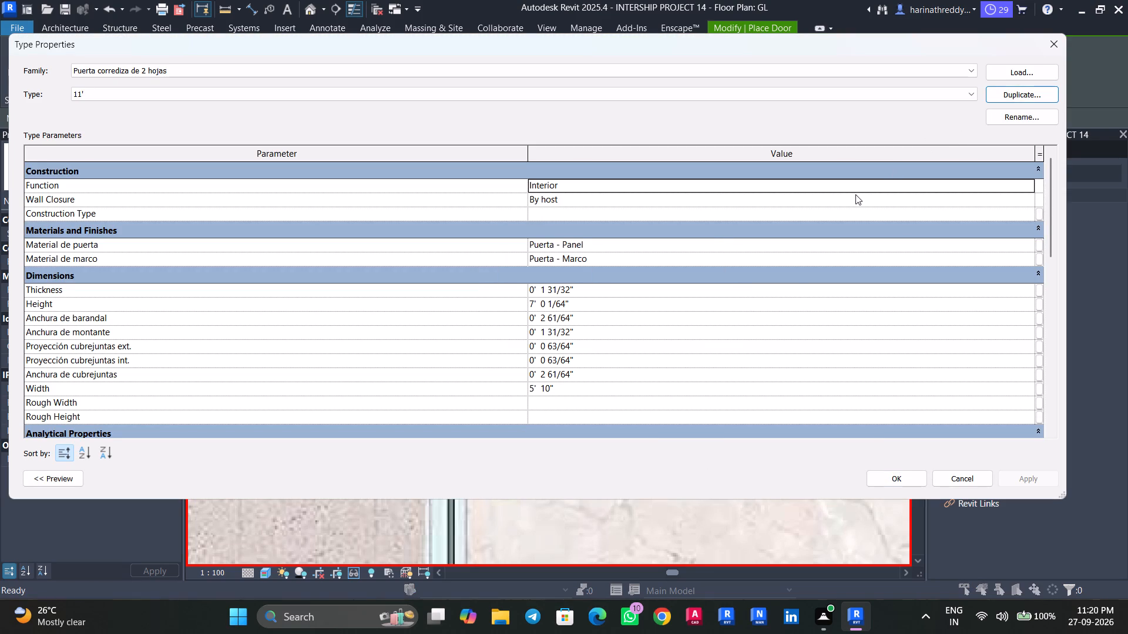
click(592, 383)
text(11')
key(Return)
click(1033, 478)
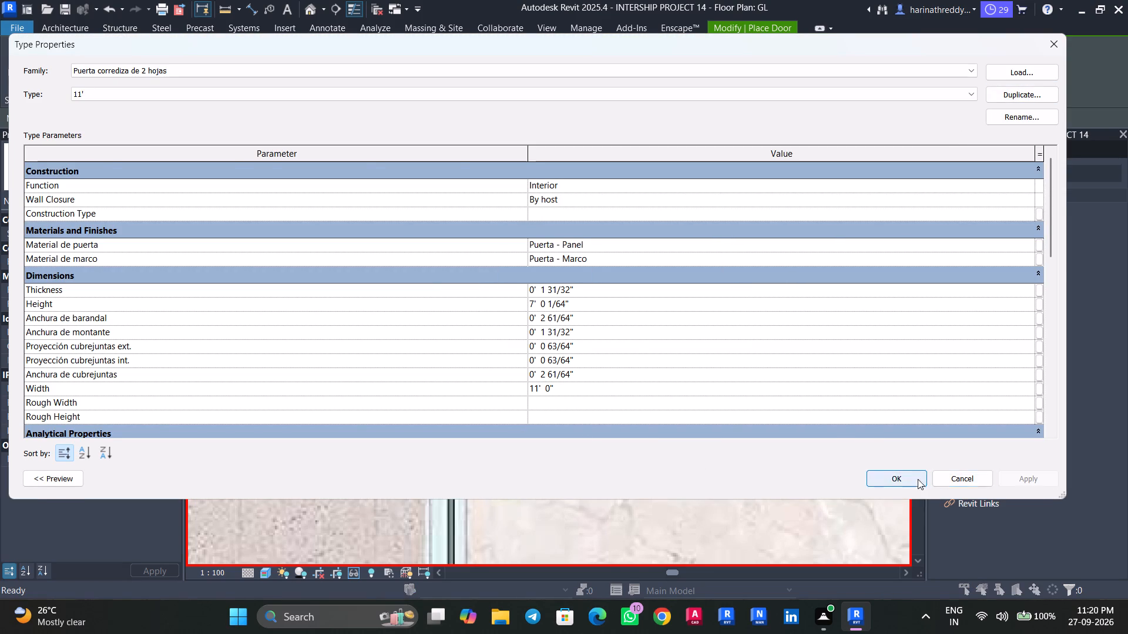
click(916, 479)
Place the 11' two-panel sliding door in the opening between the second-floor open terrace and Bedroom-04.
scroll(464, 318, down, 7)
middle_drag(464, 319, 484, 242)
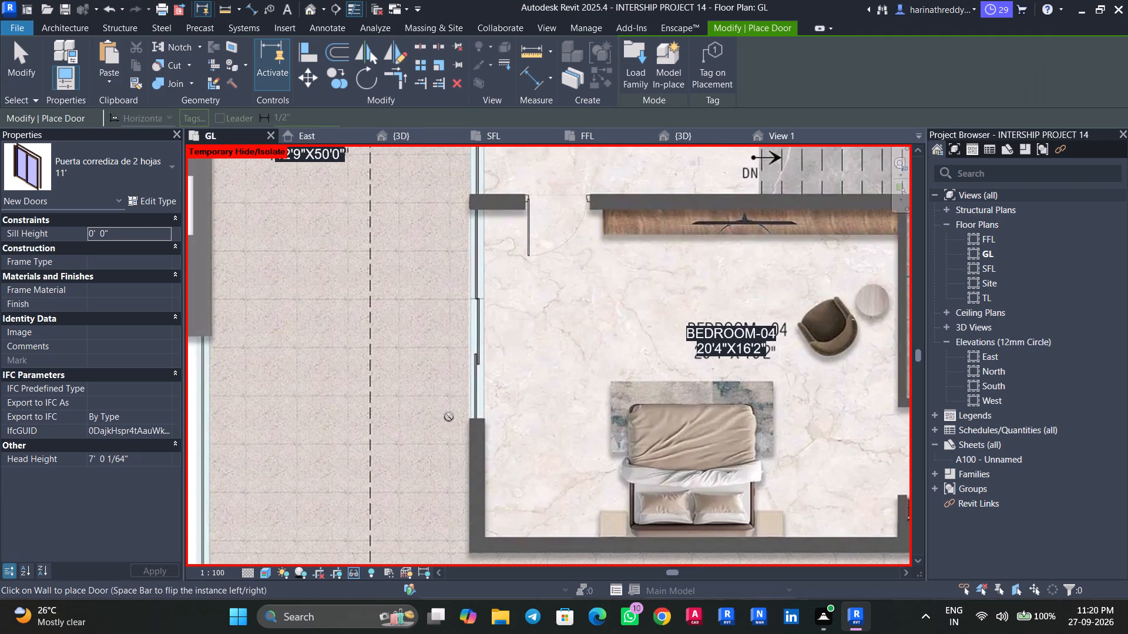
scroll(471, 353, up, 2)
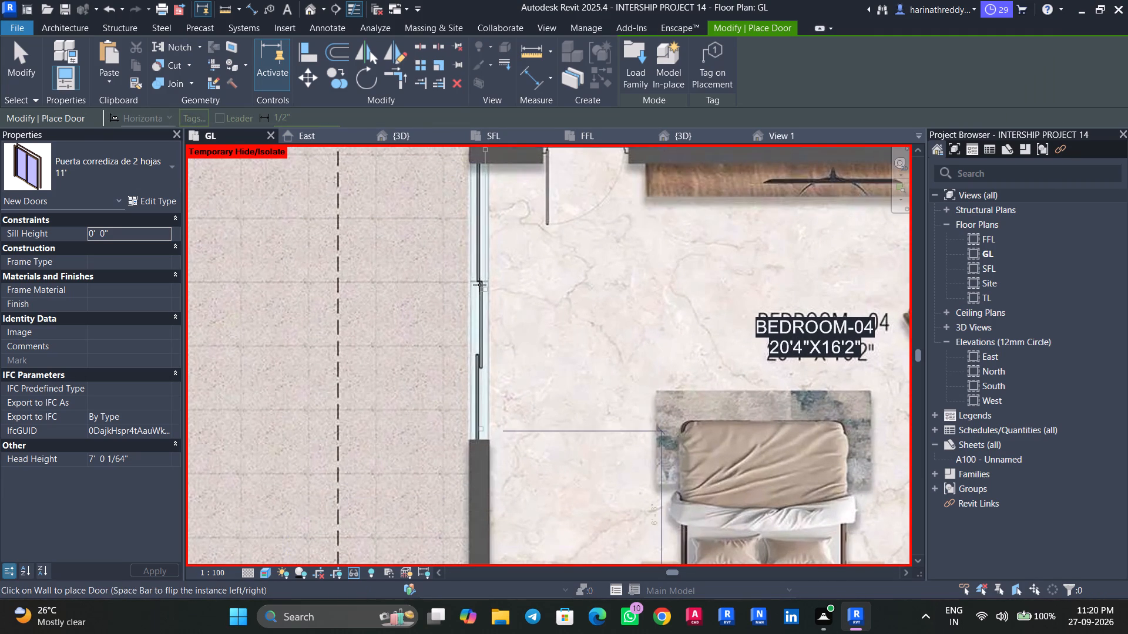
click(474, 298)
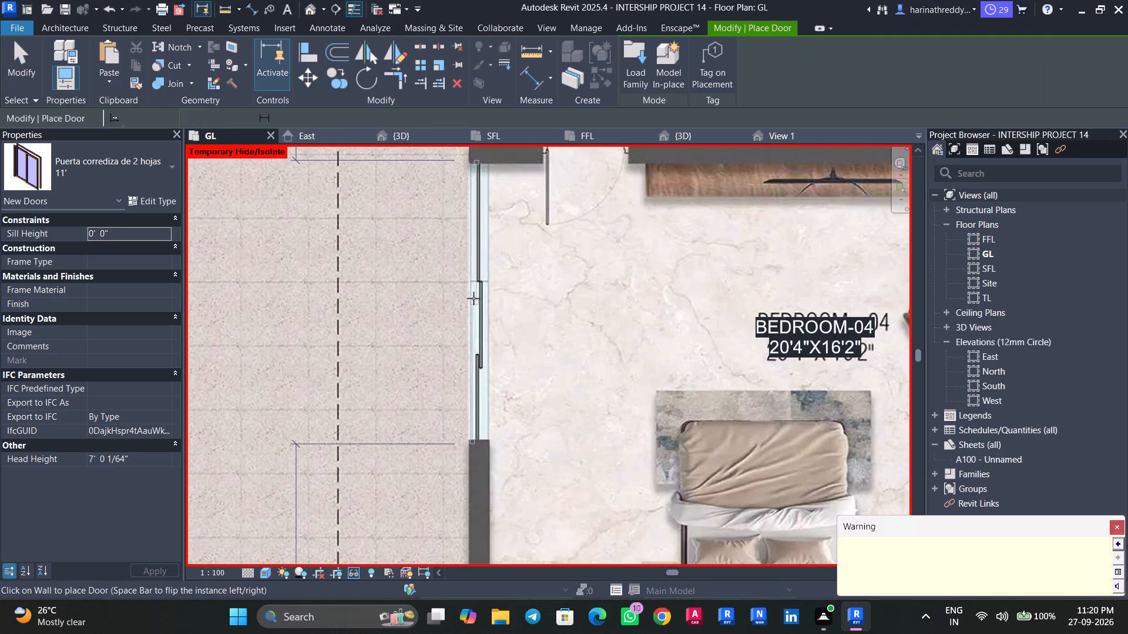
key(Escape)
key(Escape)
Measure the sliding door opening between the second-floor open terrace and the lobby, from wall to wall.
scroll(474, 298, down, 9)
middle_drag(496, 269, 518, 399)
key(Escape)
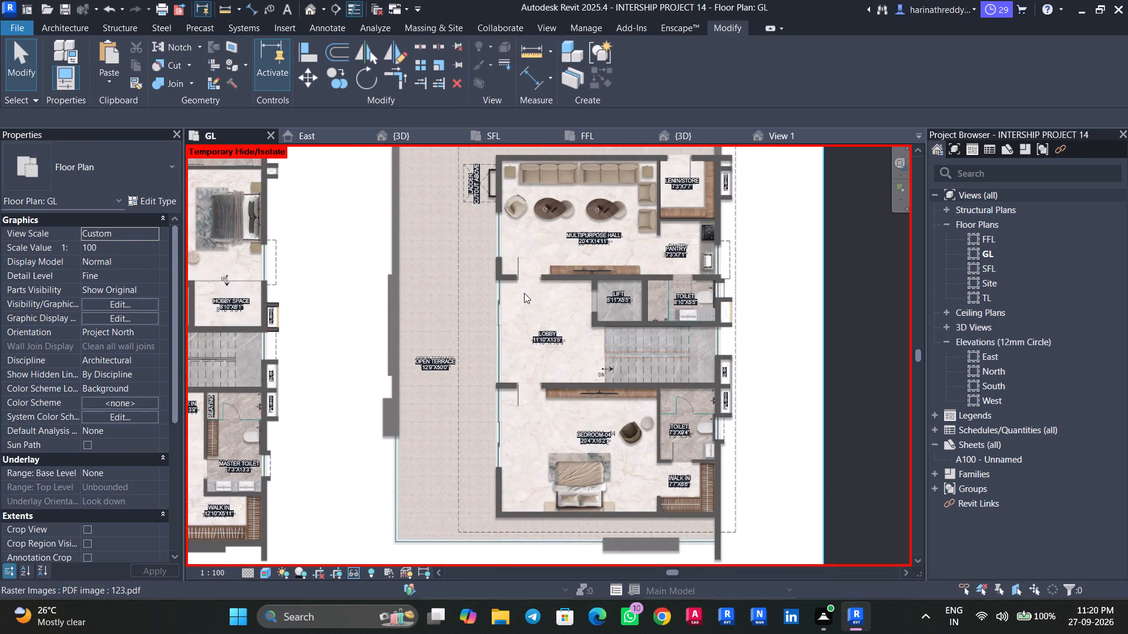
key(Escape)
click(459, 293)
click(437, 66)
scroll(471, 380, up, 5)
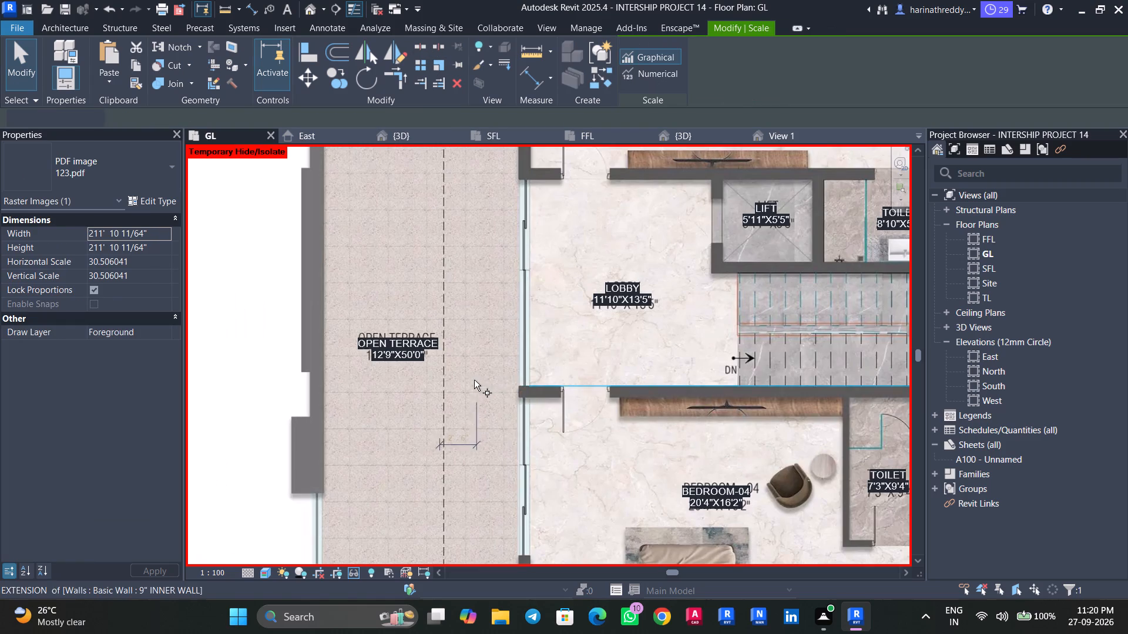
scroll(525, 387, up, 4)
click(524, 385)
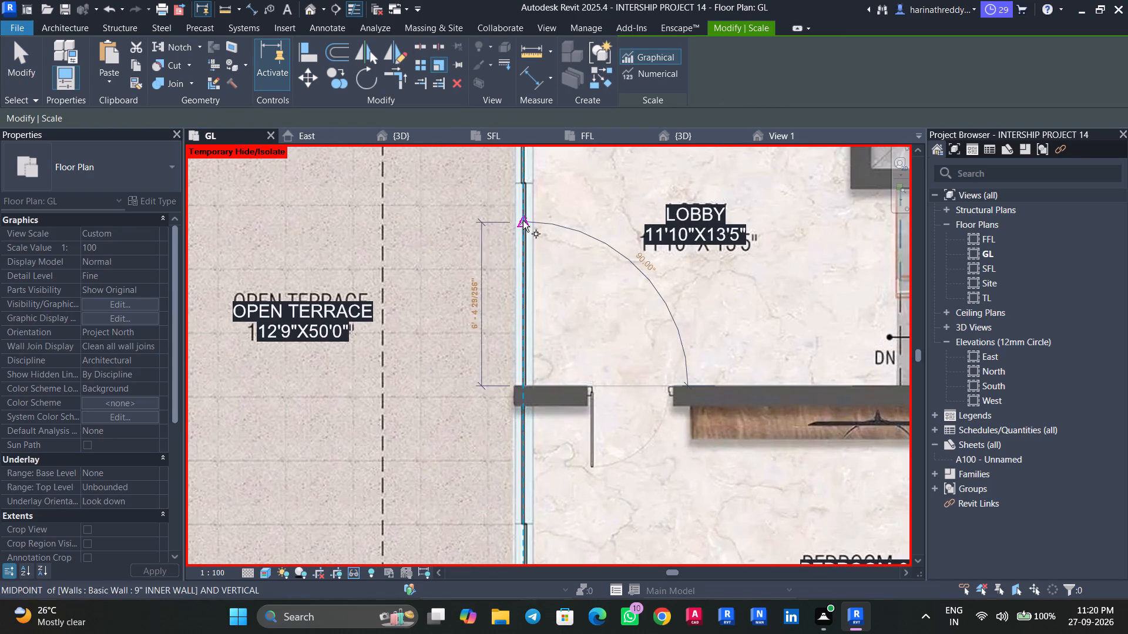
middle_drag(523, 222, 492, 417)
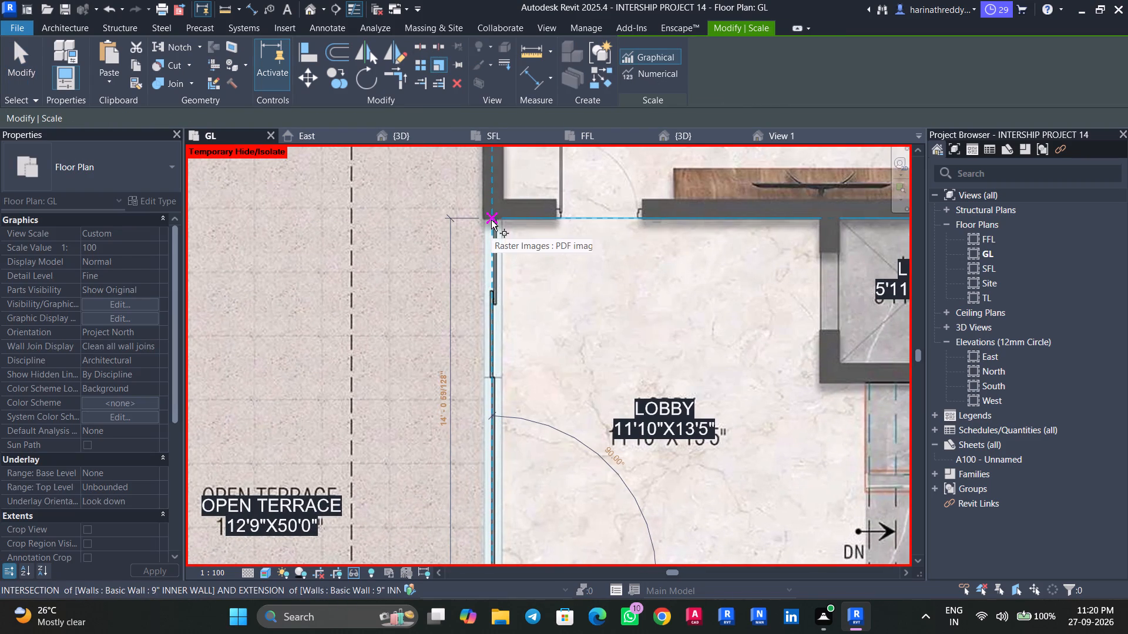
key(Escape)
key(Escape)
Duplicate the 11' Puerta corrediza de 2 hojas door type as 14' and set its width to 14'.
key(d)
key(r)
click(146, 201)
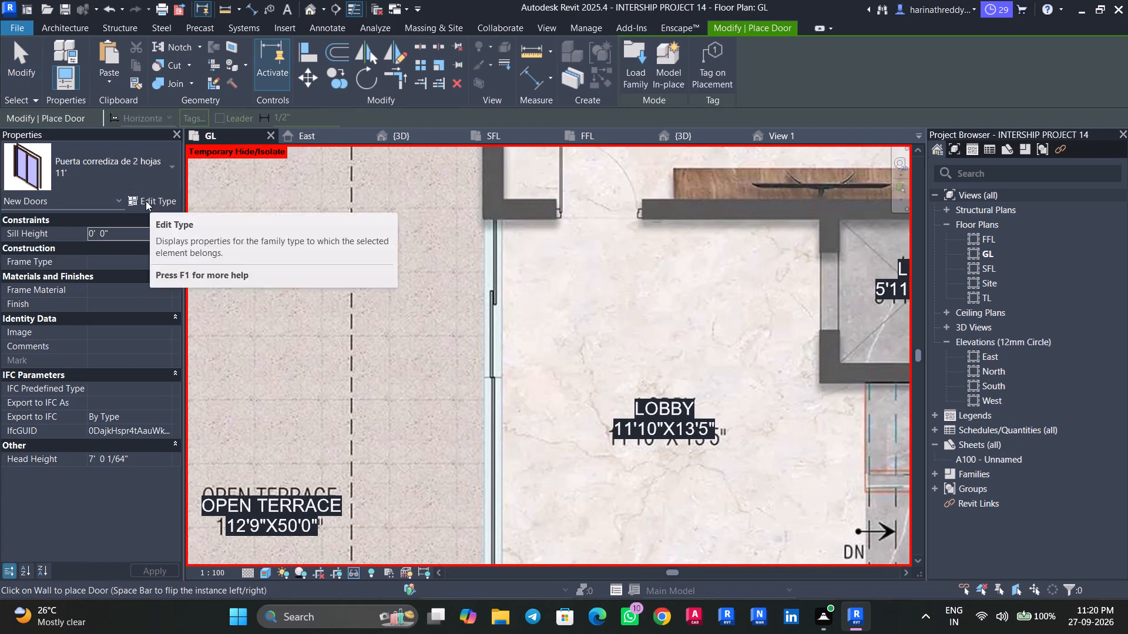
click(1006, 102)
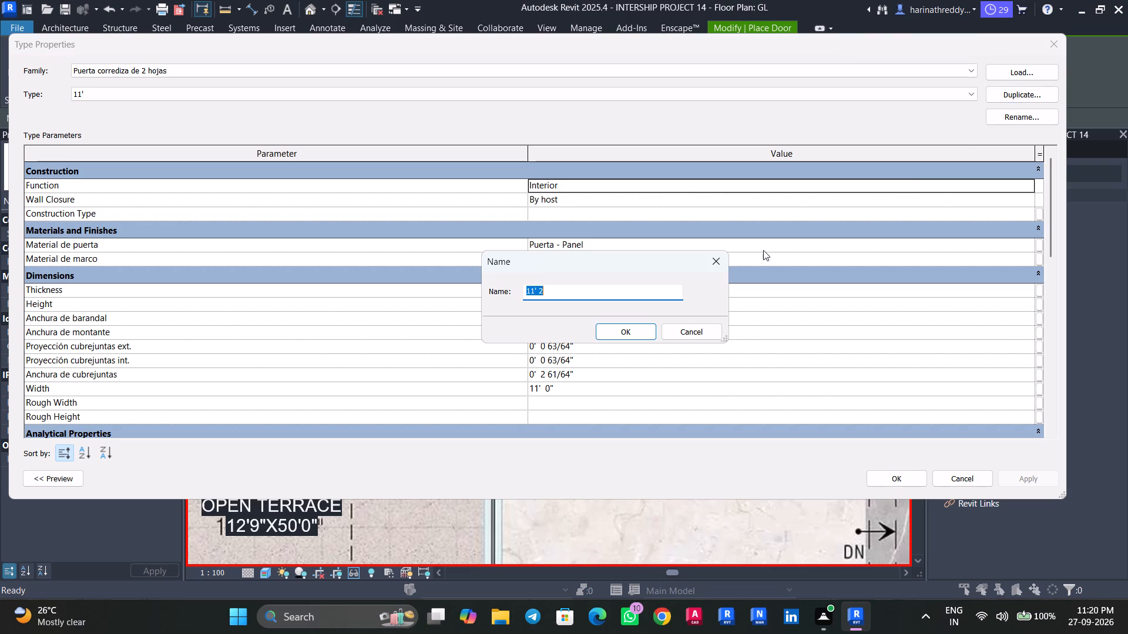
text(14')
key(Return)
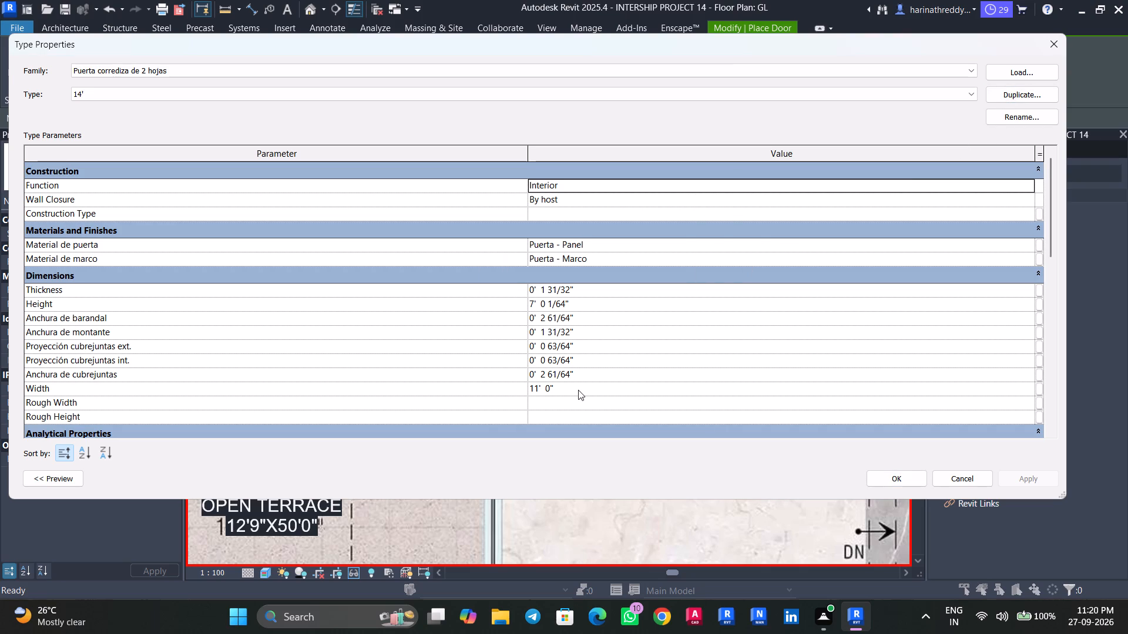
click(578, 390)
text(14')
key(Return)
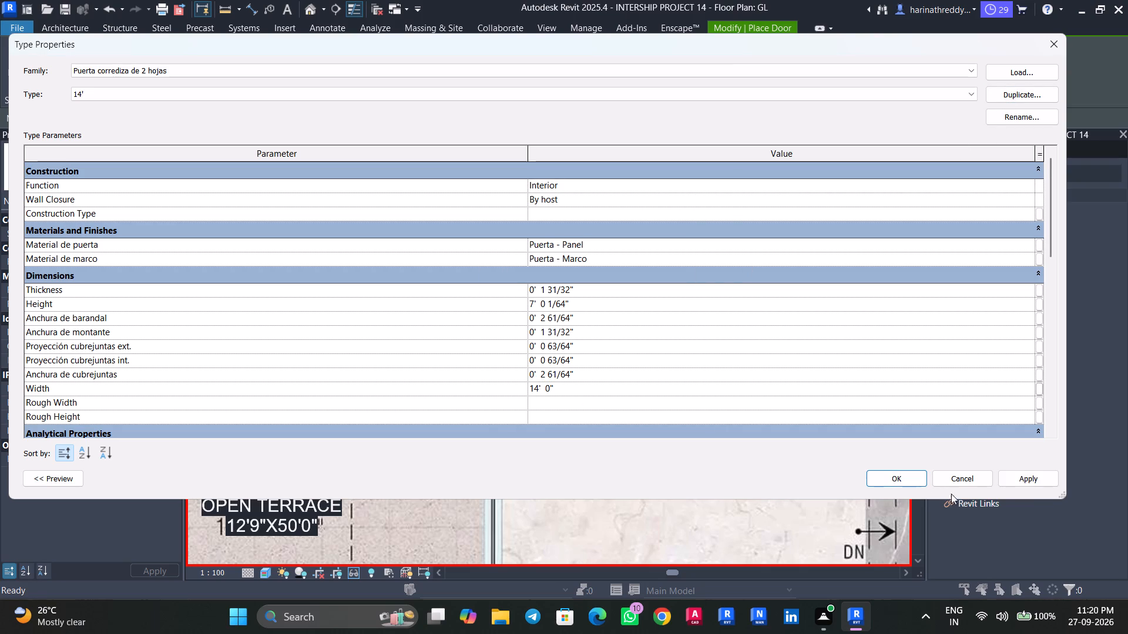
click(1058, 482)
click(875, 480)
Place the 14' two-panel sliding door in the opening between the second-floor open terrace and the lobby.
scroll(405, 335, down, 3)
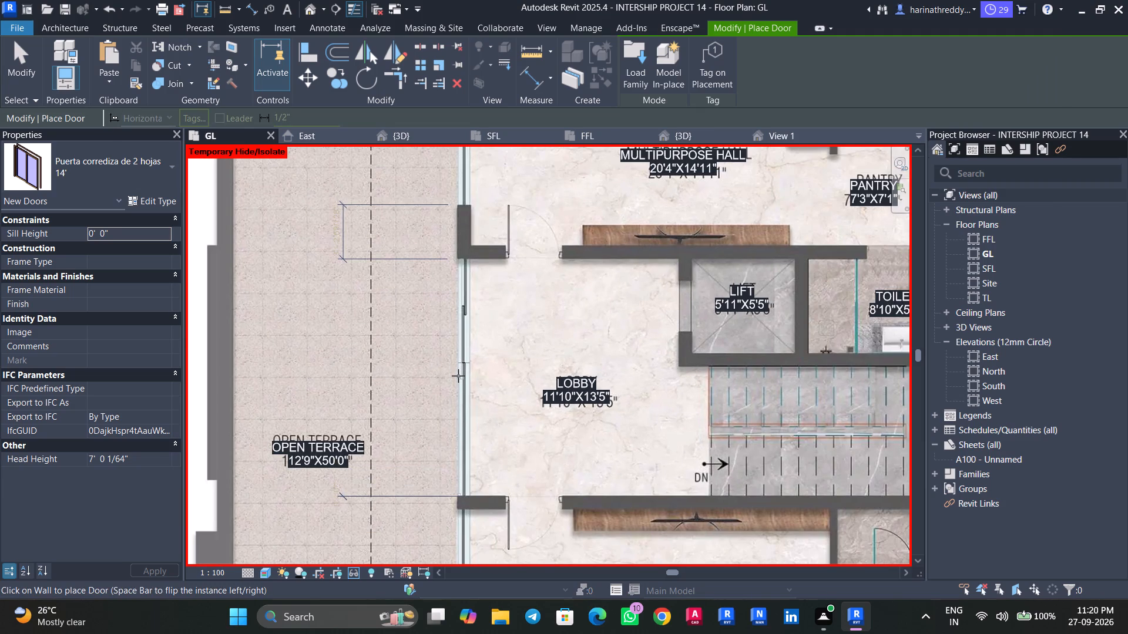
click(458, 376)
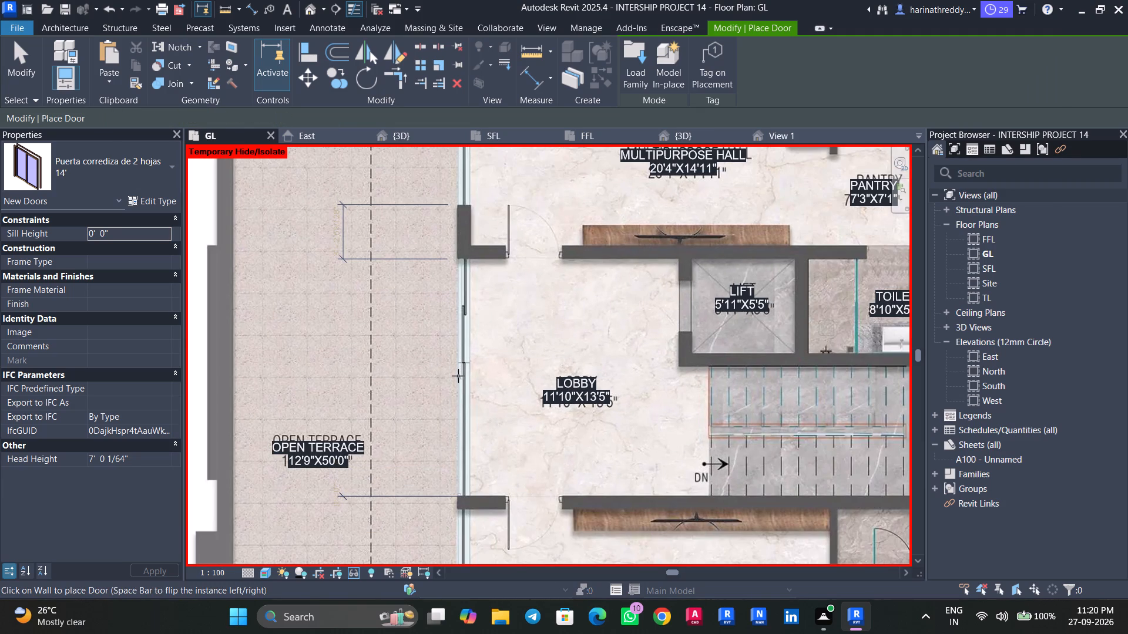
key(Escape)
key(Escape)
key(Escape)
Draw a Curtain_Wall-Empty wall with a 450 mm base offset along the shower partition line across the first-floor master toilet.
scroll(407, 383, down, 5)
middle_drag(412, 388, 511, 341)
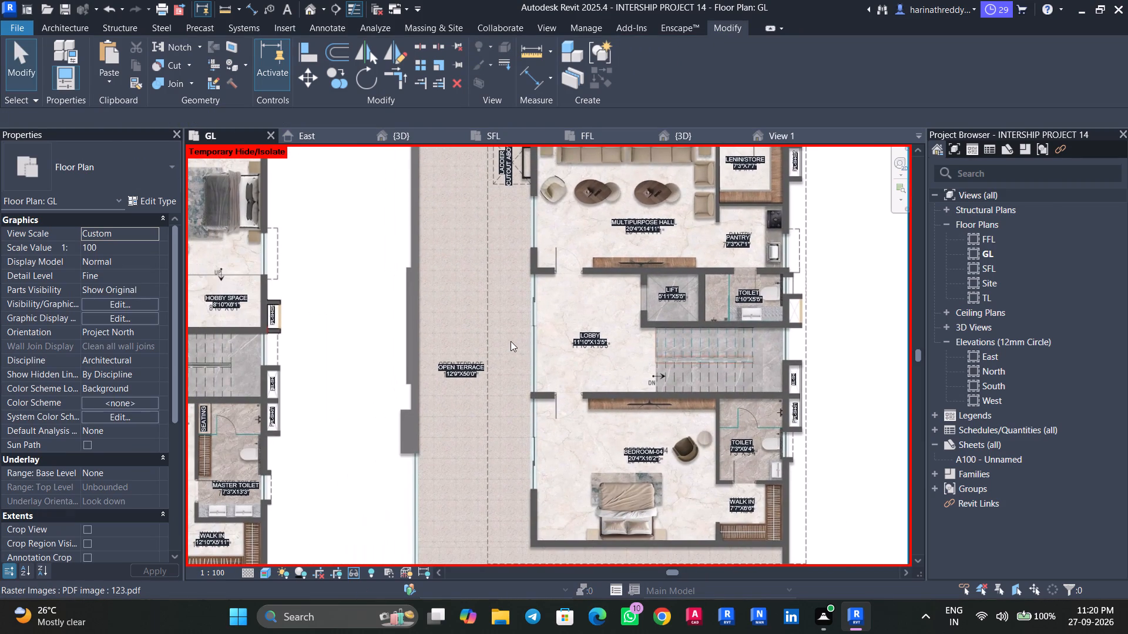
middle_drag(354, 343, 519, 288)
scroll(357, 362, up, 6)
middle_drag(384, 387, 443, 307)
key(Escape)
key(w)
key(a)
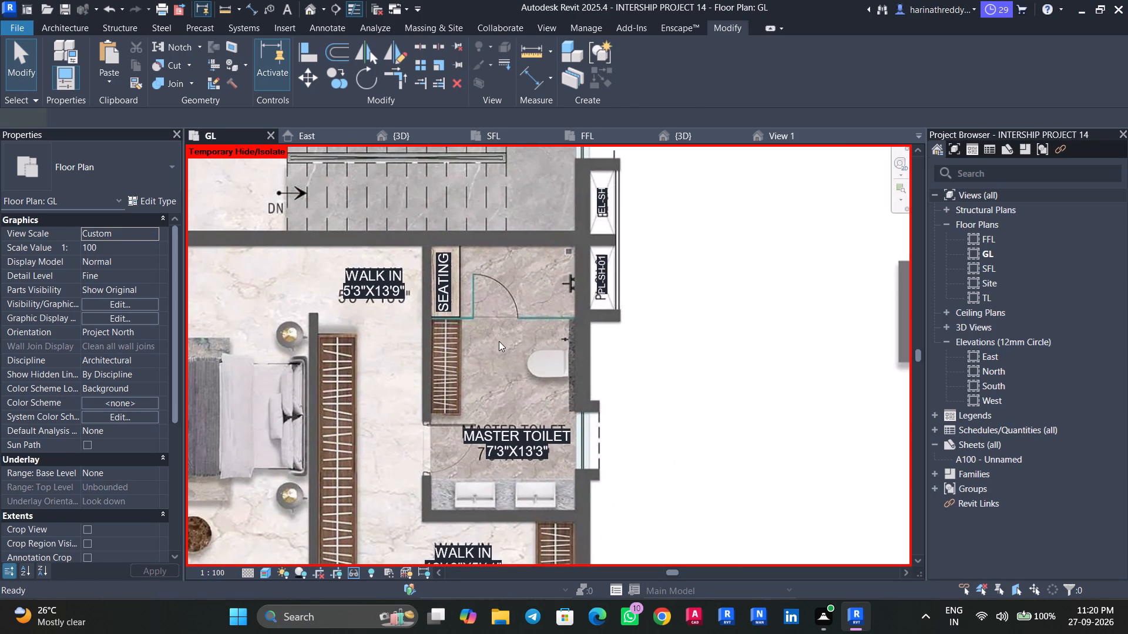
click(145, 250)
key(6)
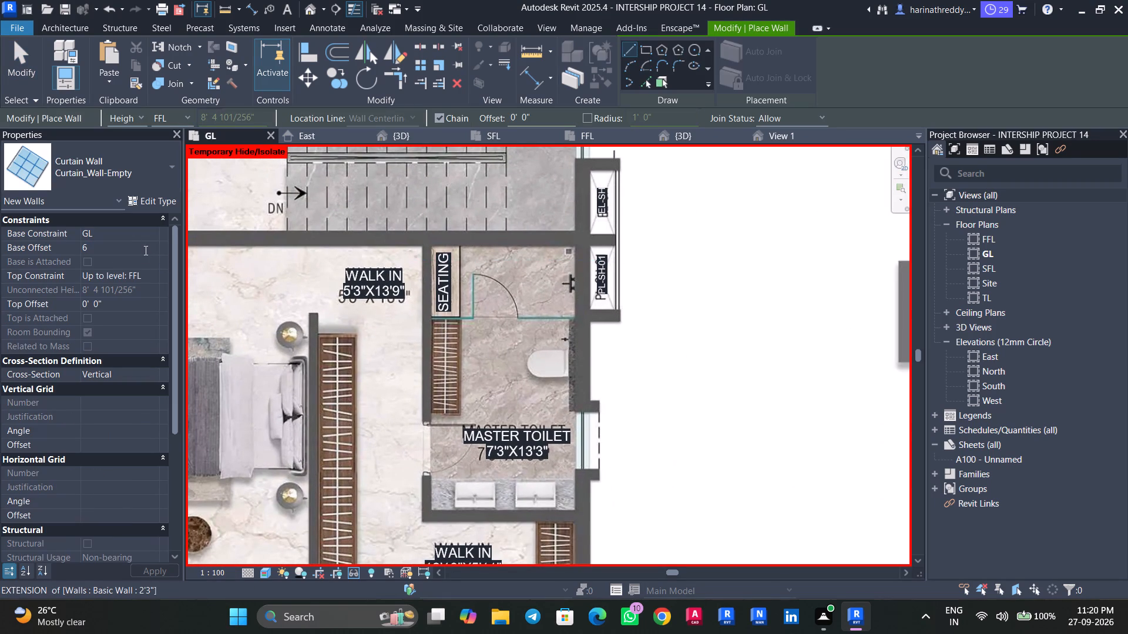
key(BackSpace)
key(BackSpace)
click(155, 272)
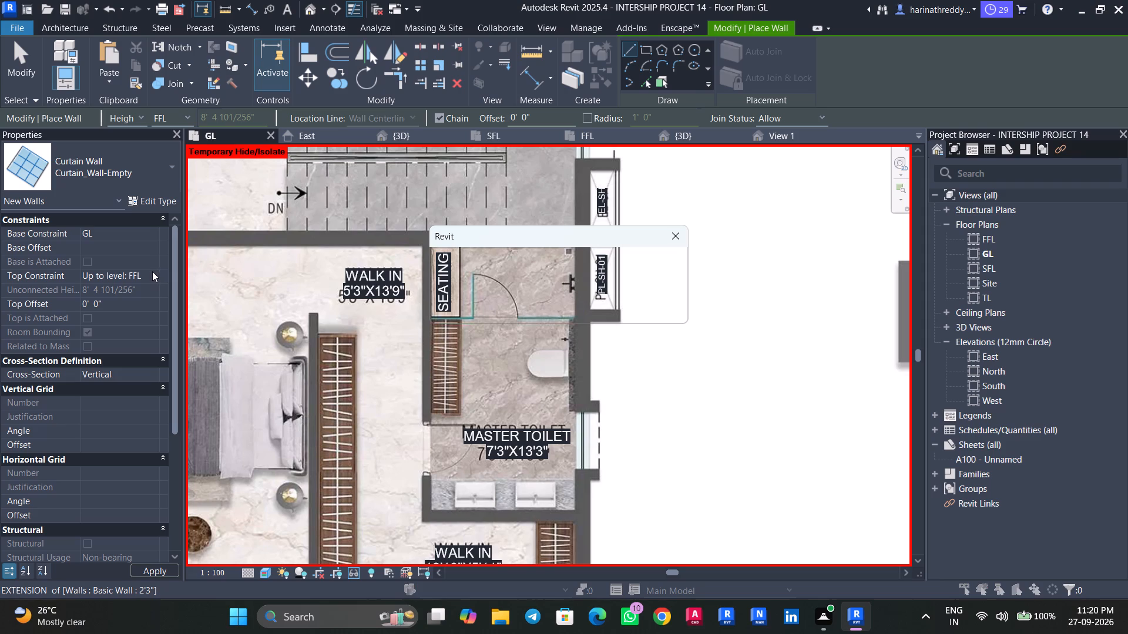
click(629, 309)
click(639, 312)
click(145, 247)
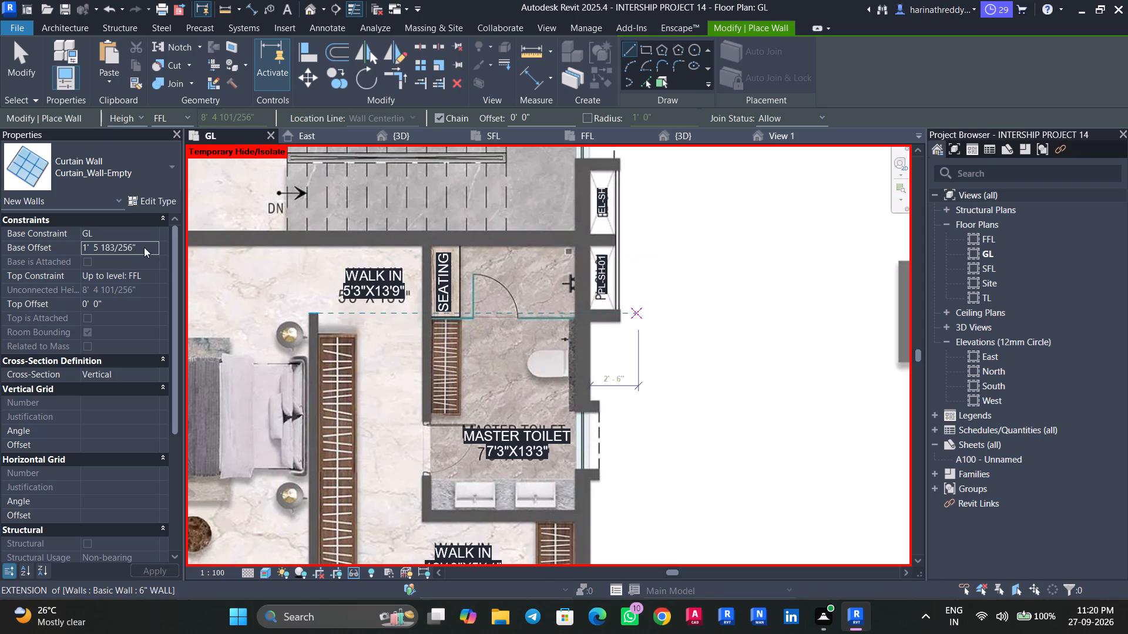
text(450)
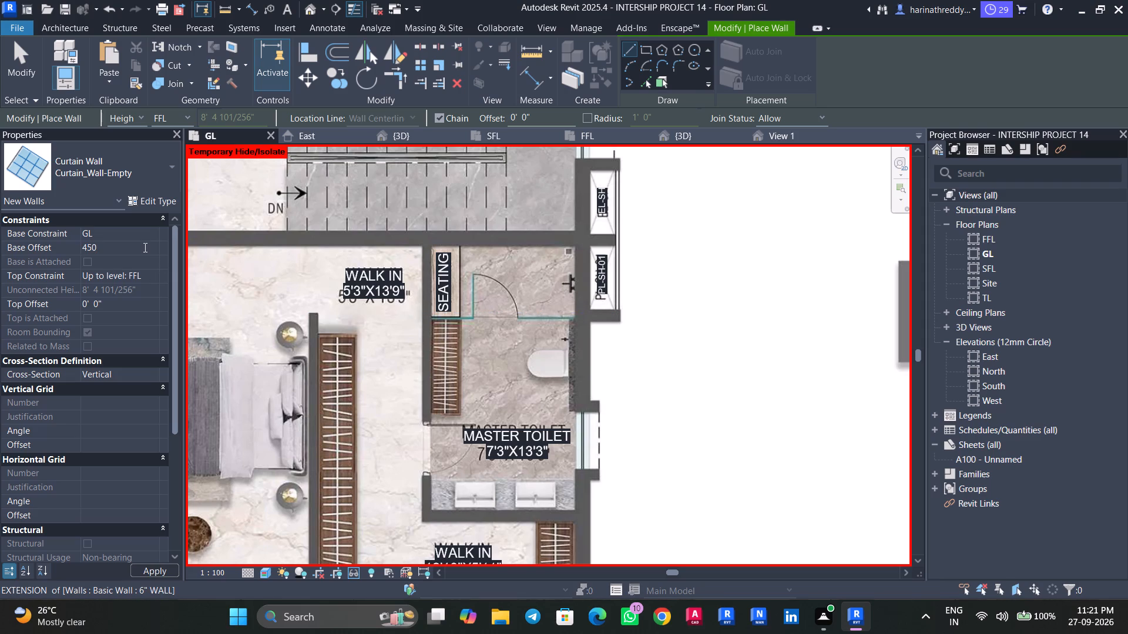
text(MM)
key(BackSpace)
key(BackSpace)
key(BackSpace)
key(BackSpace)
key(BackSpace)
key(BackSpace)
key(BackSpace)
key(BackSpace)
key(BackSpace)
key(BackSpace)
key(BackSpace)
text(450MM)
key(Return)
scroll(555, 323, up, 4)
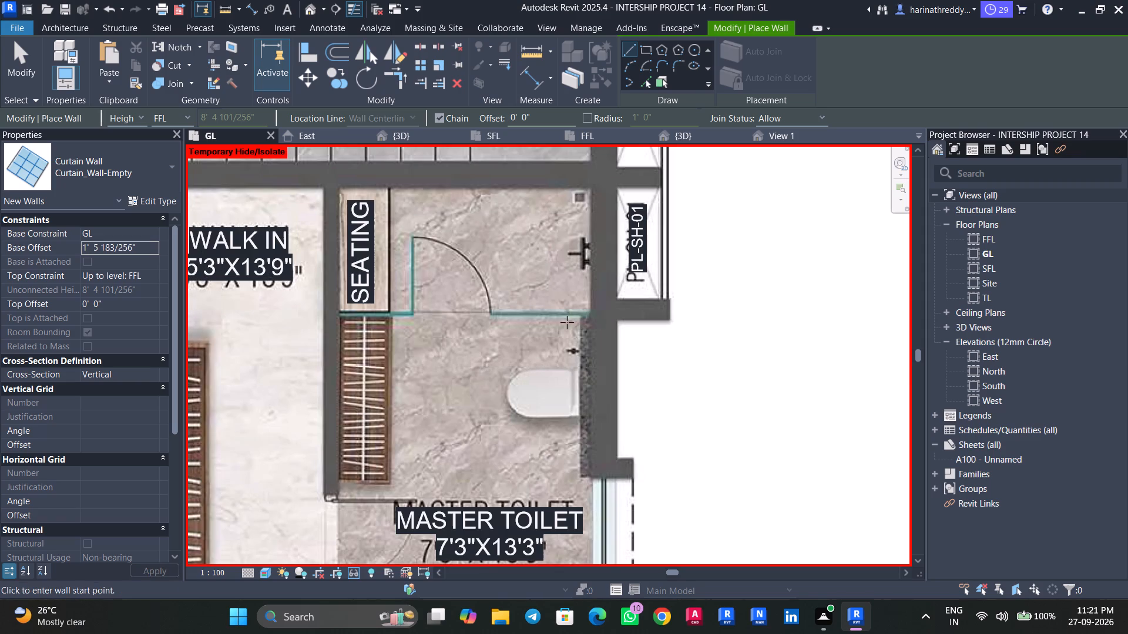
click(588, 312)
click(342, 318)
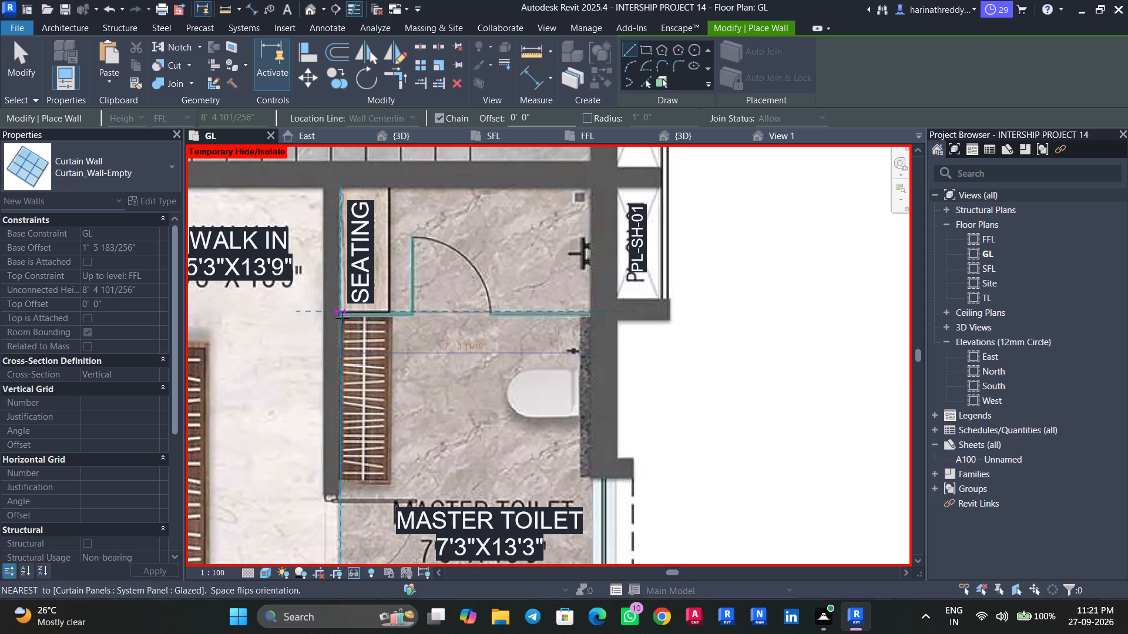
key(Escape)
key(Escape)
Draw a Curtain_Wall-Empty wall along the shower partition line across the first-floor 9'10"x7'5" toilet beside Bedroom-02's walk-in.
scroll(451, 355, down, 6)
scroll(452, 352, up, 1)
scroll(452, 352, down, 2)
middle_drag(452, 352, 474, 387)
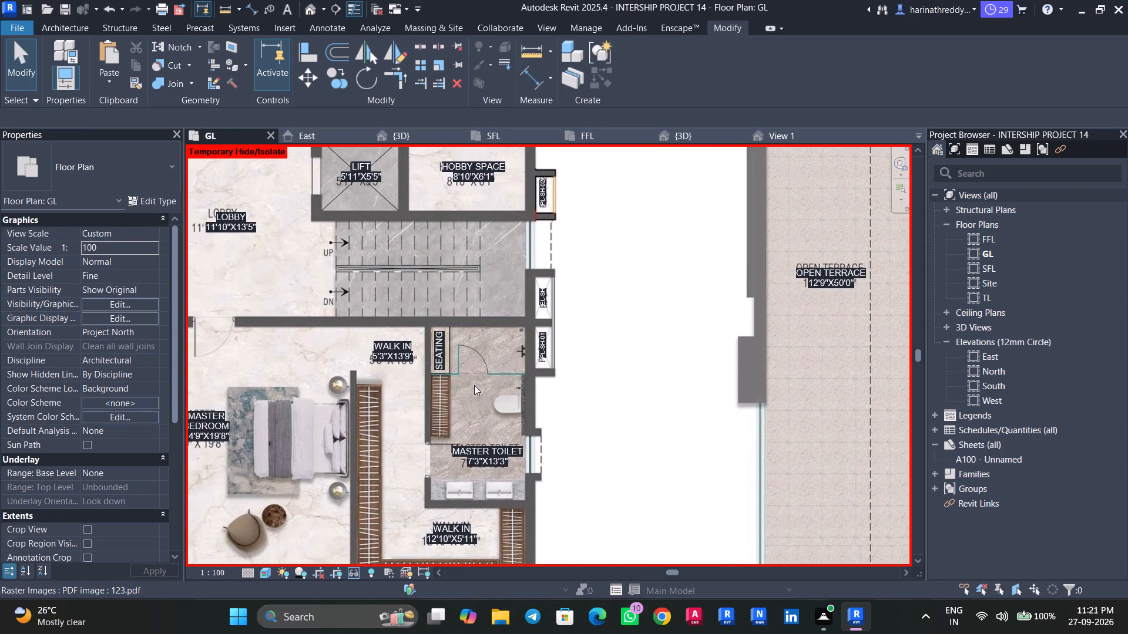
middle_drag(471, 406, 488, 279)
scroll(487, 345, down, 4)
middle_drag(487, 294, 495, 432)
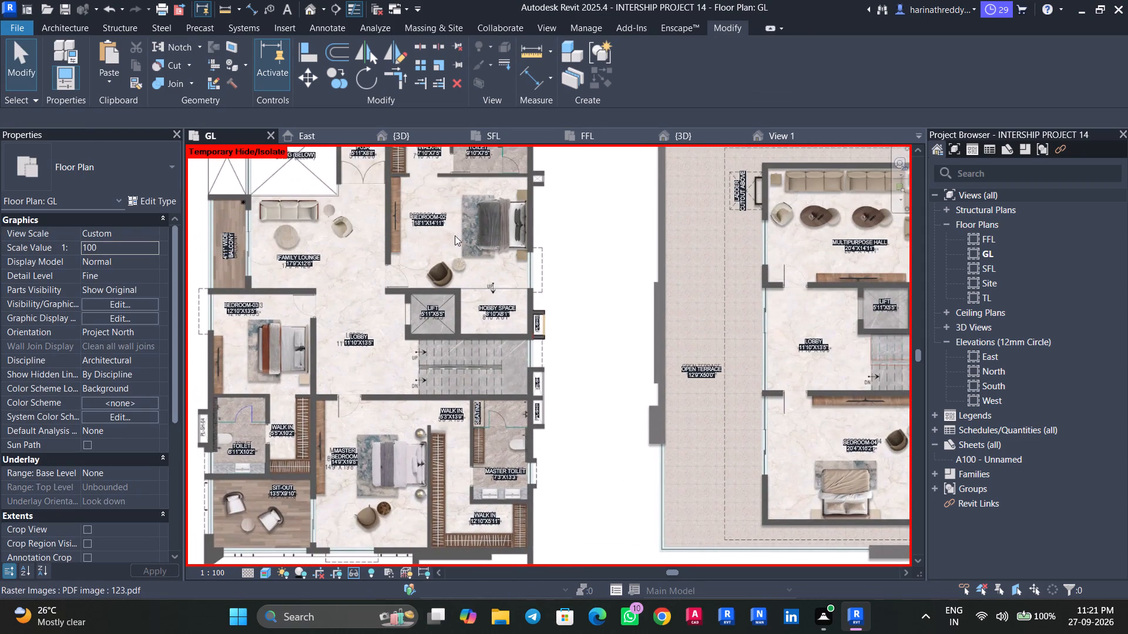
middle_drag(449, 215, 445, 396)
scroll(480, 316, up, 6)
key(w)
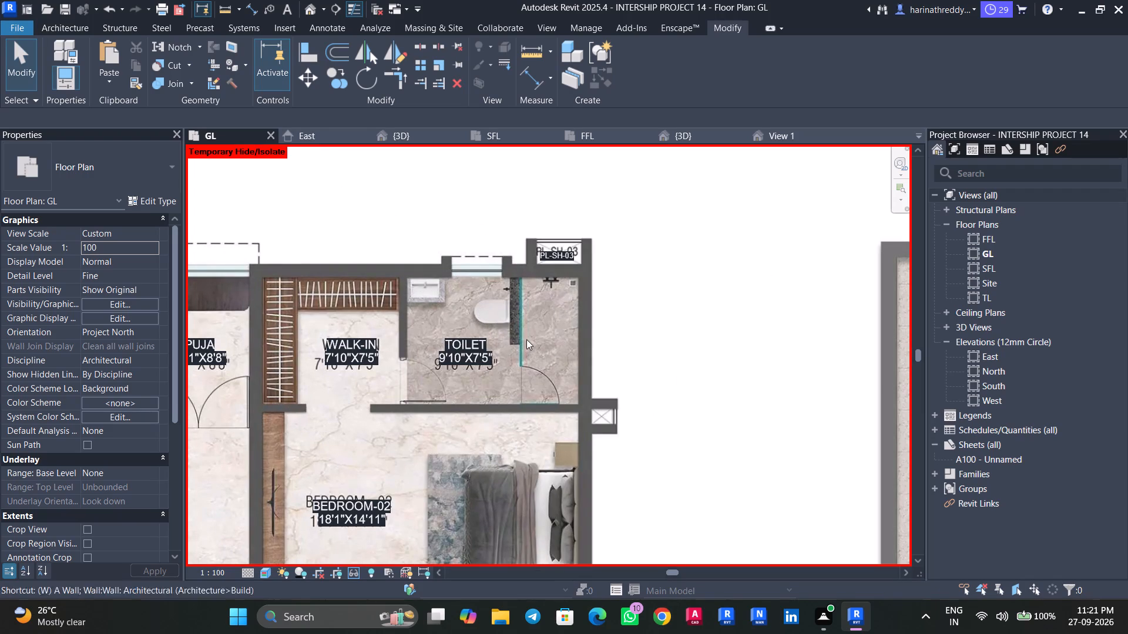
key(a)
scroll(521, 282, up, 4)
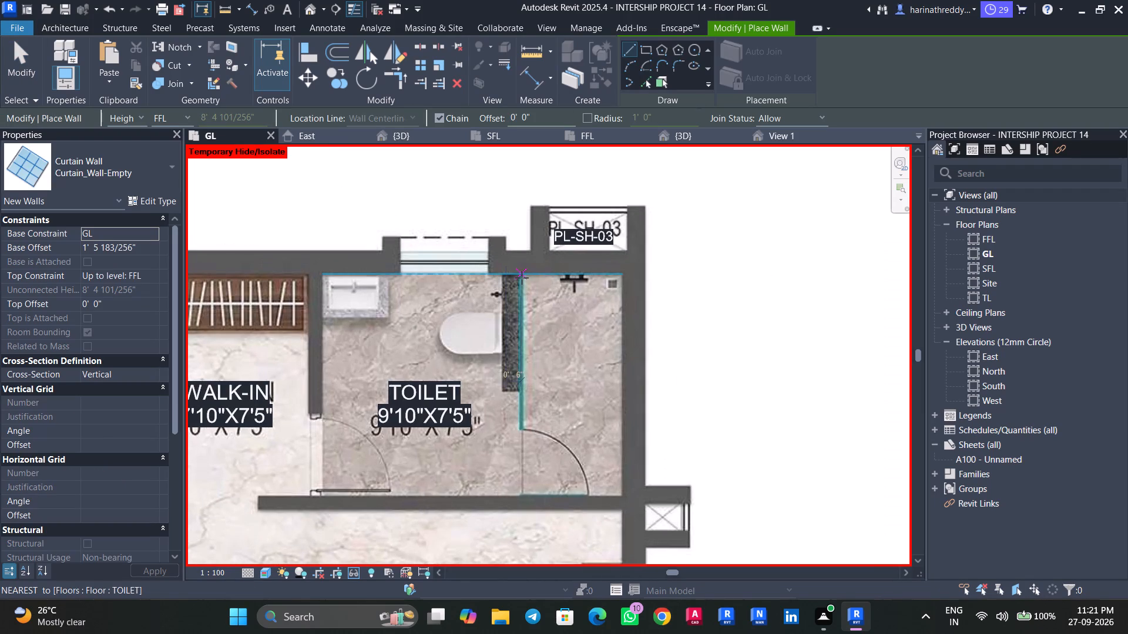
click(522, 276)
click(518, 493)
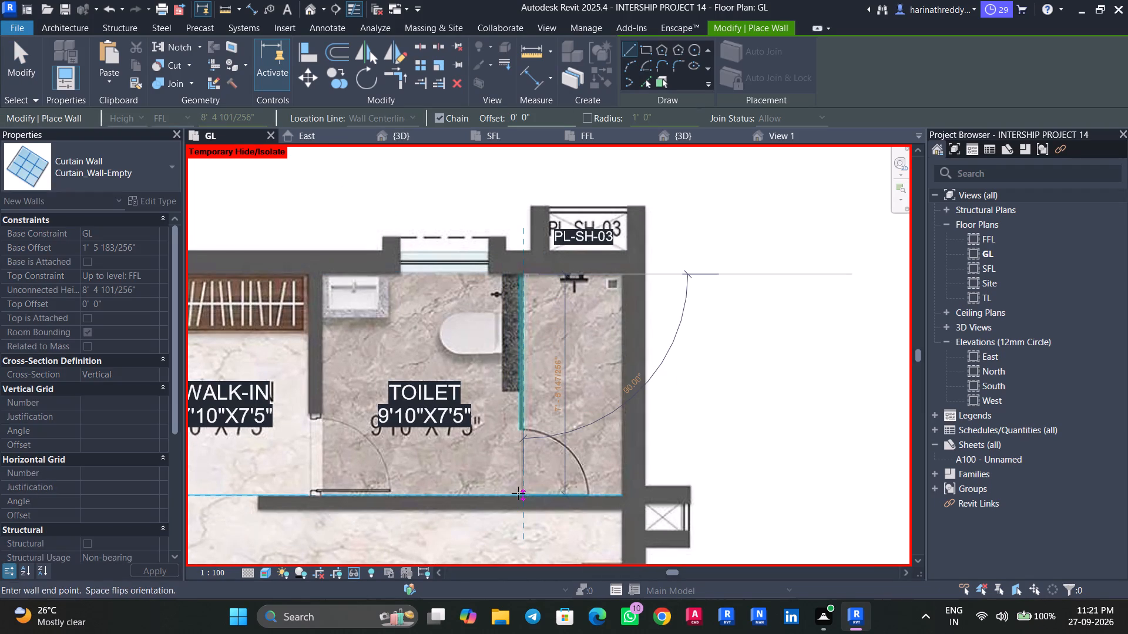
key(Escape)
key(Escape)
Look over the ground-floor plan around the servant room, its toilet and the powder room.
scroll(444, 444, down, 6)
scroll(446, 439, up, 1)
scroll(446, 439, down, 4)
middle_drag(451, 433, 571, 377)
middle_drag(362, 444, 540, 382)
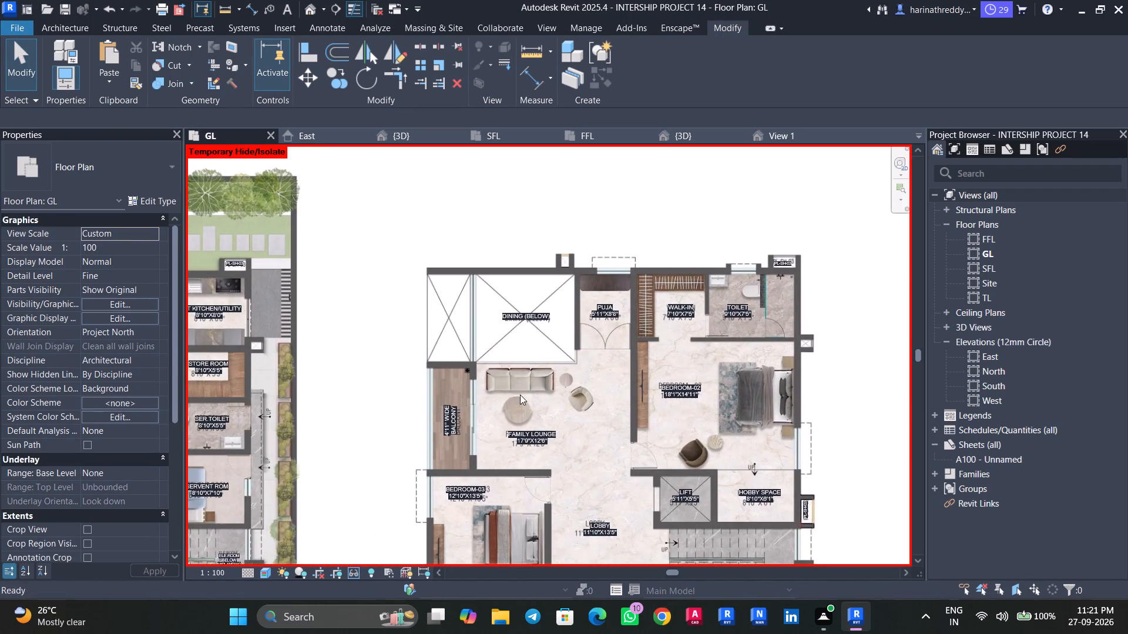
middle_drag(419, 423, 559, 392)
middle_drag(343, 451, 404, 348)
scroll(425, 356, up, 3)
middle_drag(428, 344, 533, 324)
middle_drag(533, 325, 531, 355)
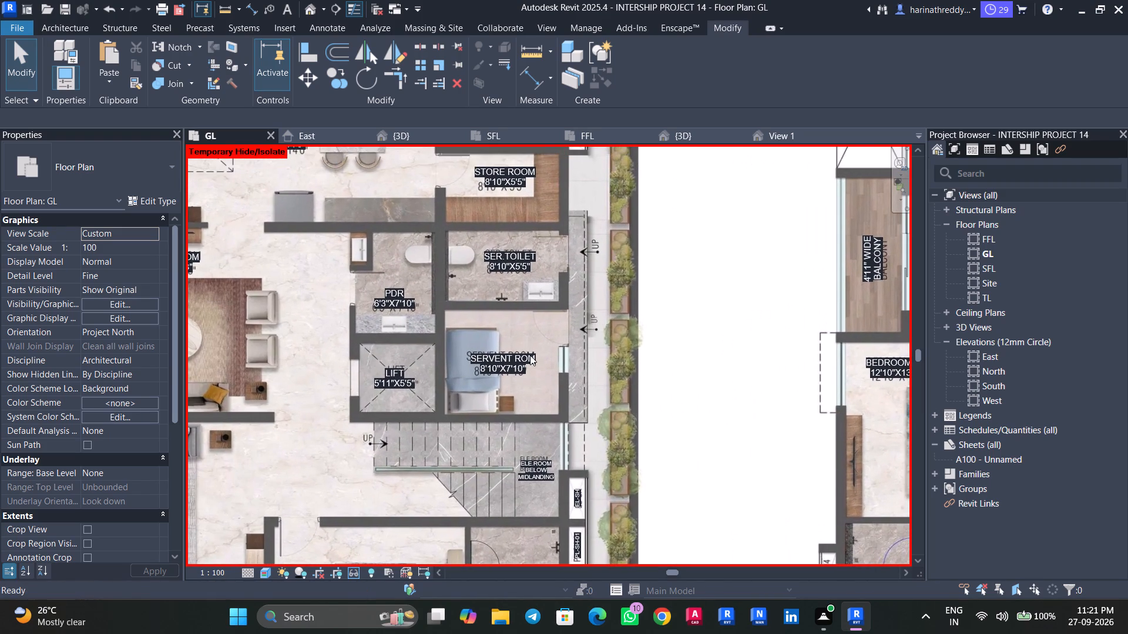
scroll(530, 355, down, 7)
middle_drag(530, 355, 397, 329)
key(Escape)
key(Escape)
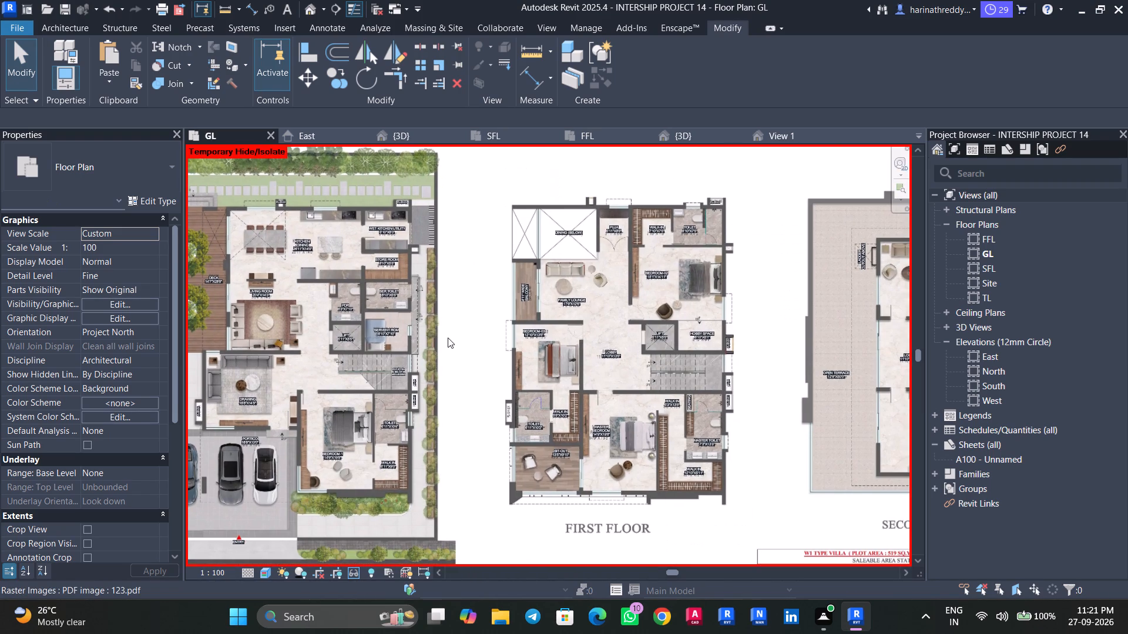
Examine the glass shower partition in the first-floor master toilet in the 3D view.
click(412, 131)
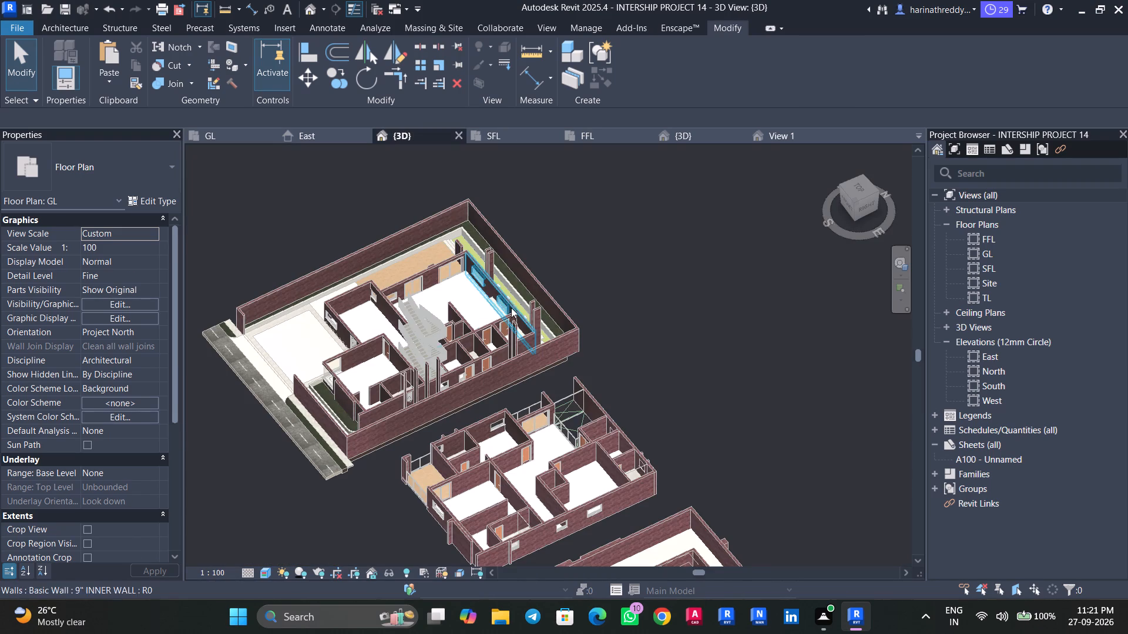
shift+middle_drag(686, 387, 800, 366)
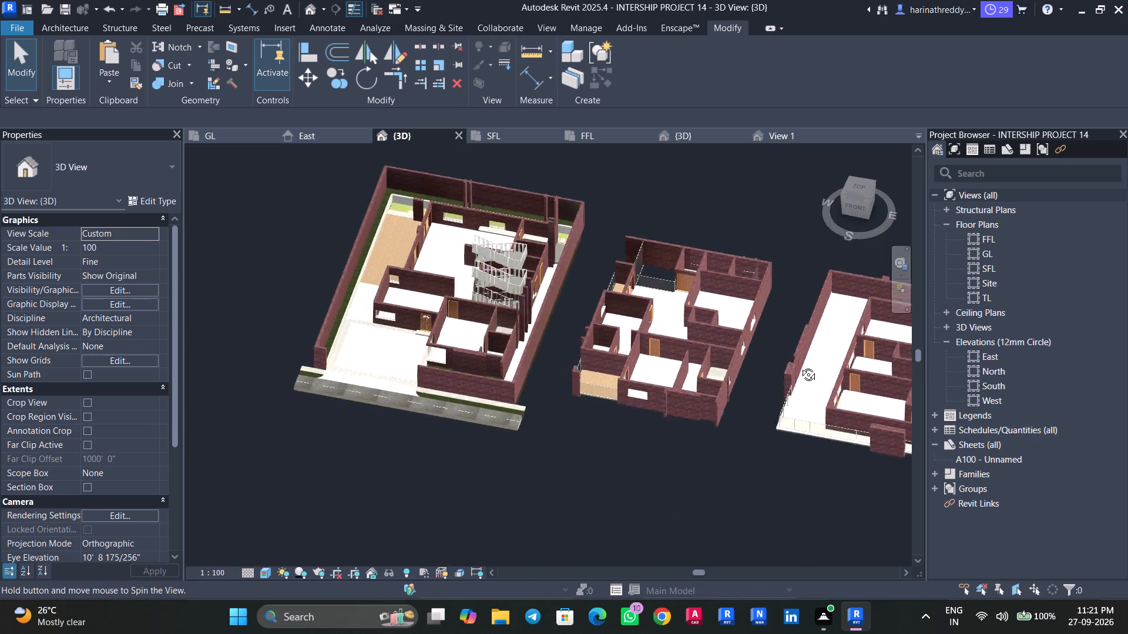
shift+middle_drag(800, 366, 800, 365)
middle_drag(686, 422, 555, 620)
scroll(580, 487, up, 5)
middle_drag(470, 518, 513, 360)
scroll(533, 409, up, 6)
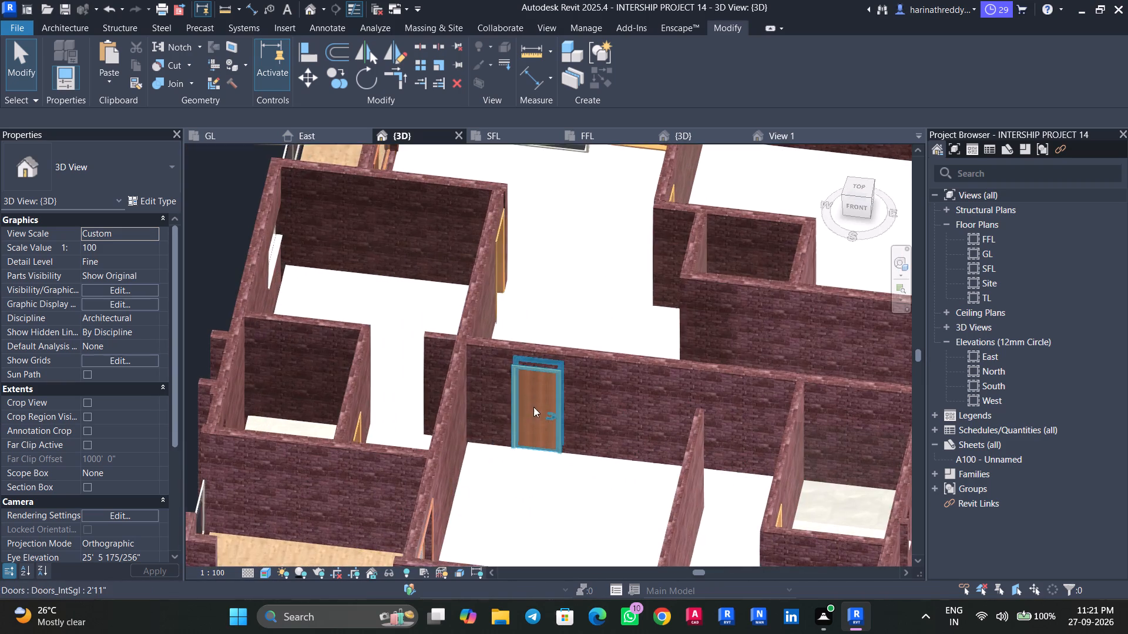
middle_drag(526, 456, 393, 443)
click(694, 460)
key(Escape)
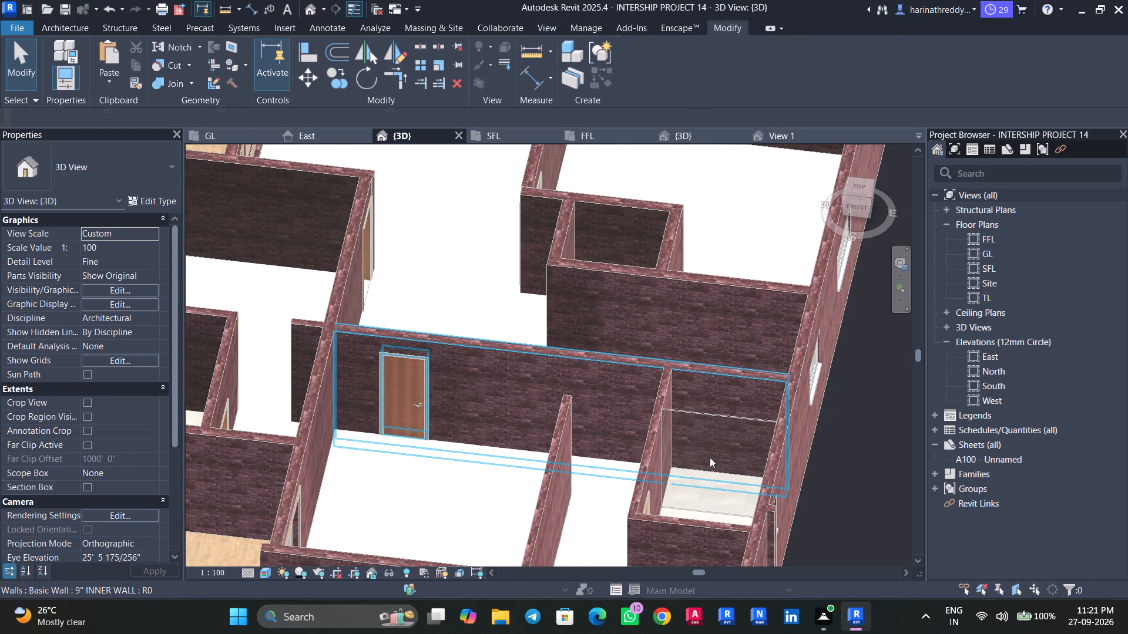
click(699, 483)
key(Escape)
key(Escape)
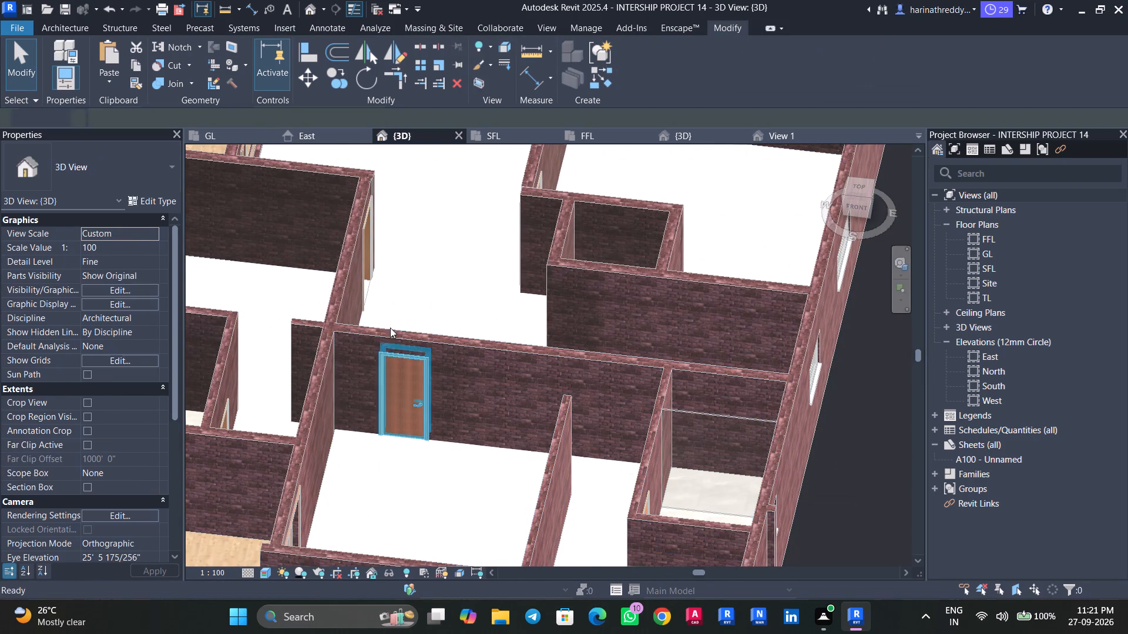
Load the Doors_Sgl_Glass_1 family from the Curtain Wall Panels category of the Autodesk family library.
click(226, 143)
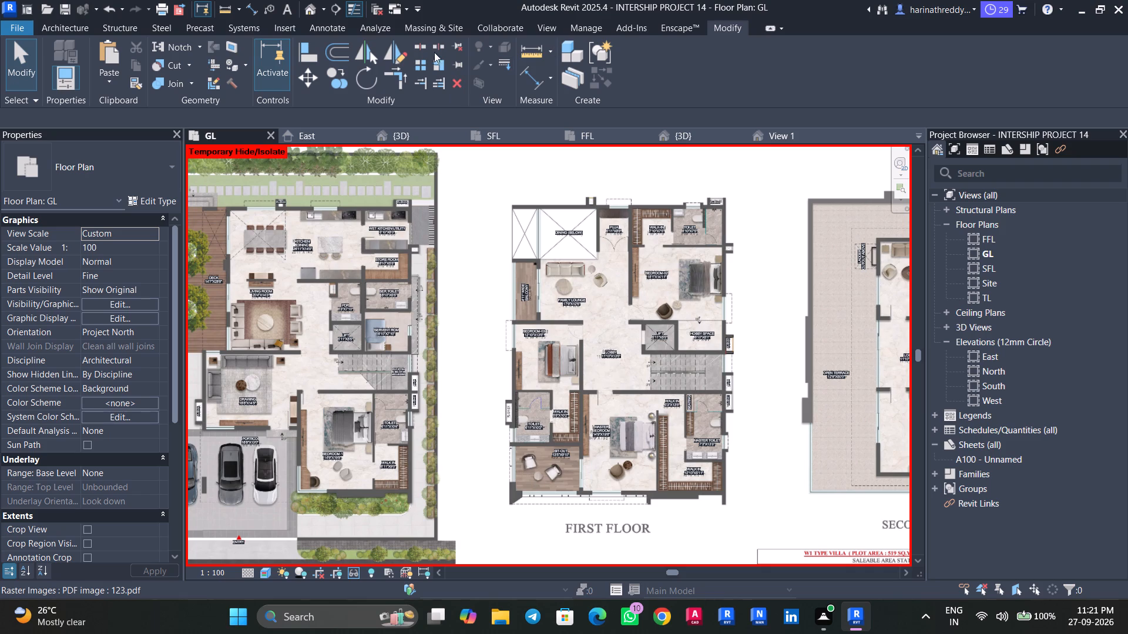
click(269, 25)
click(623, 76)
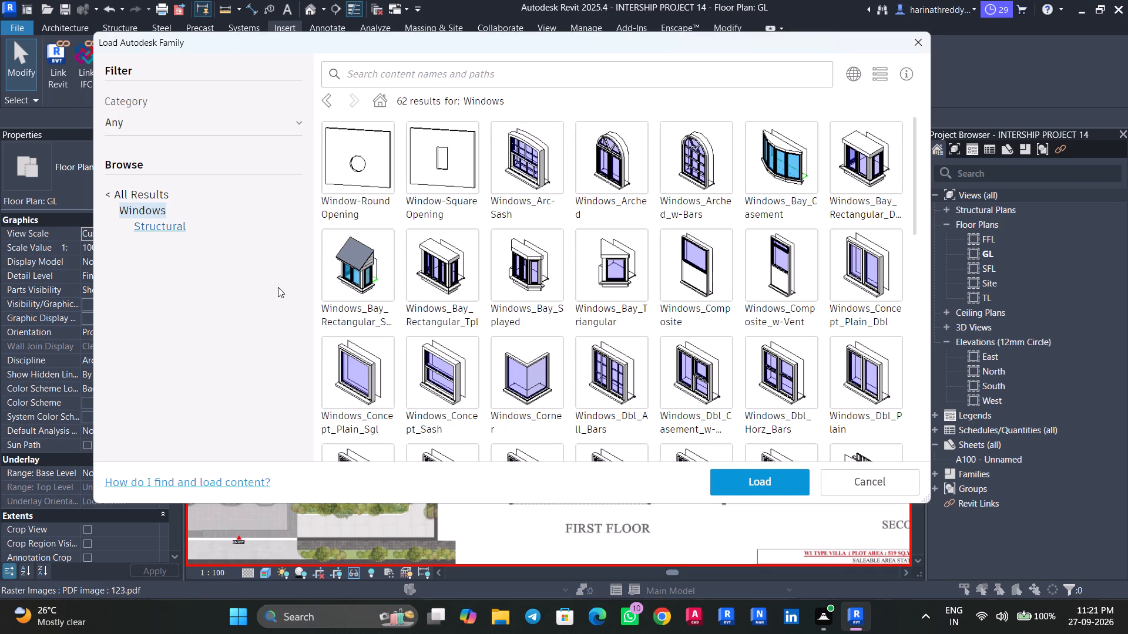
click(383, 103)
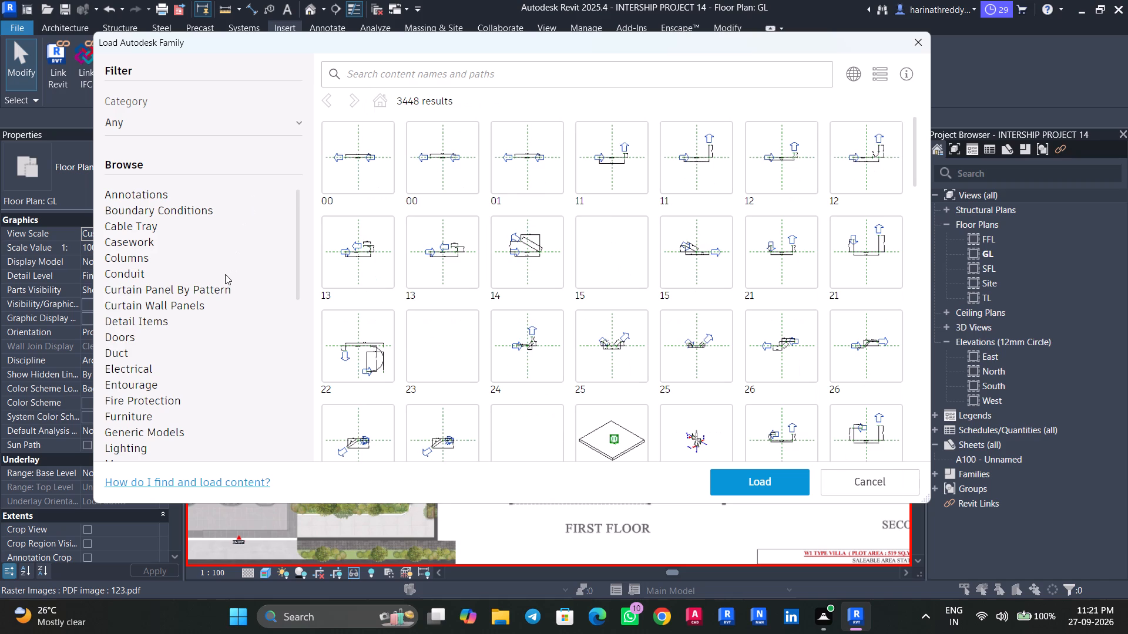
click(146, 309)
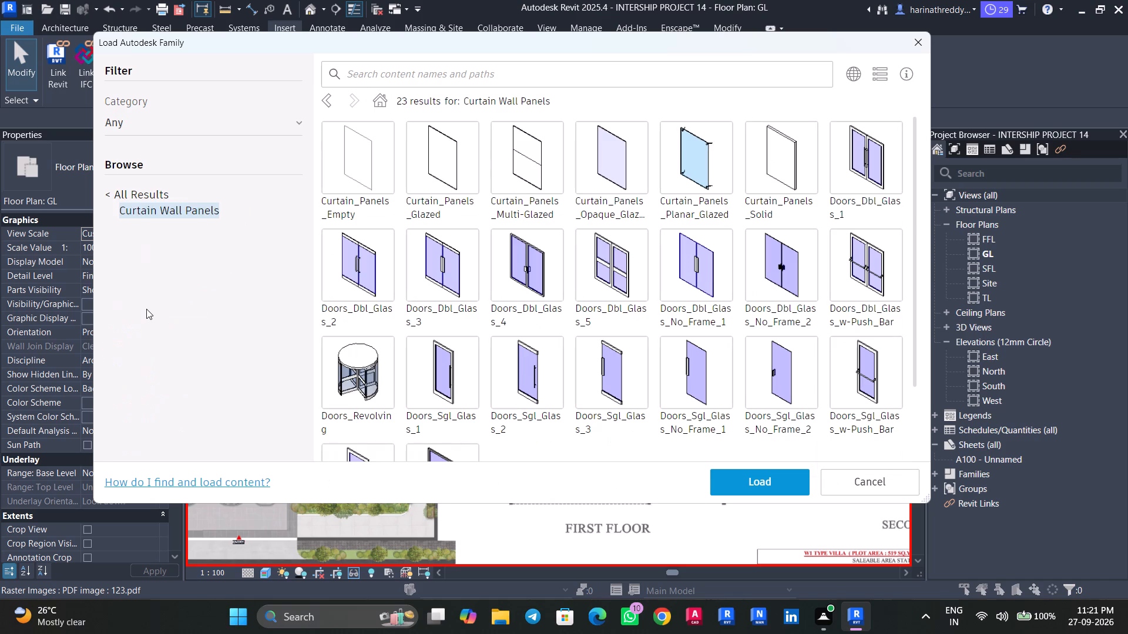
click(434, 358)
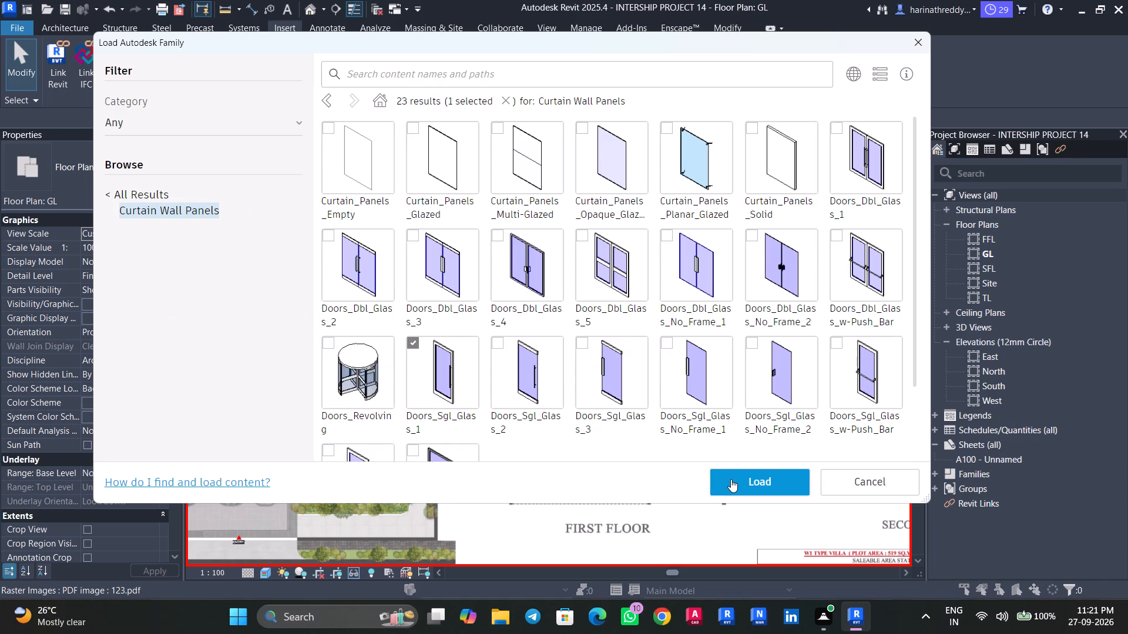
scroll(601, 395, down, 3)
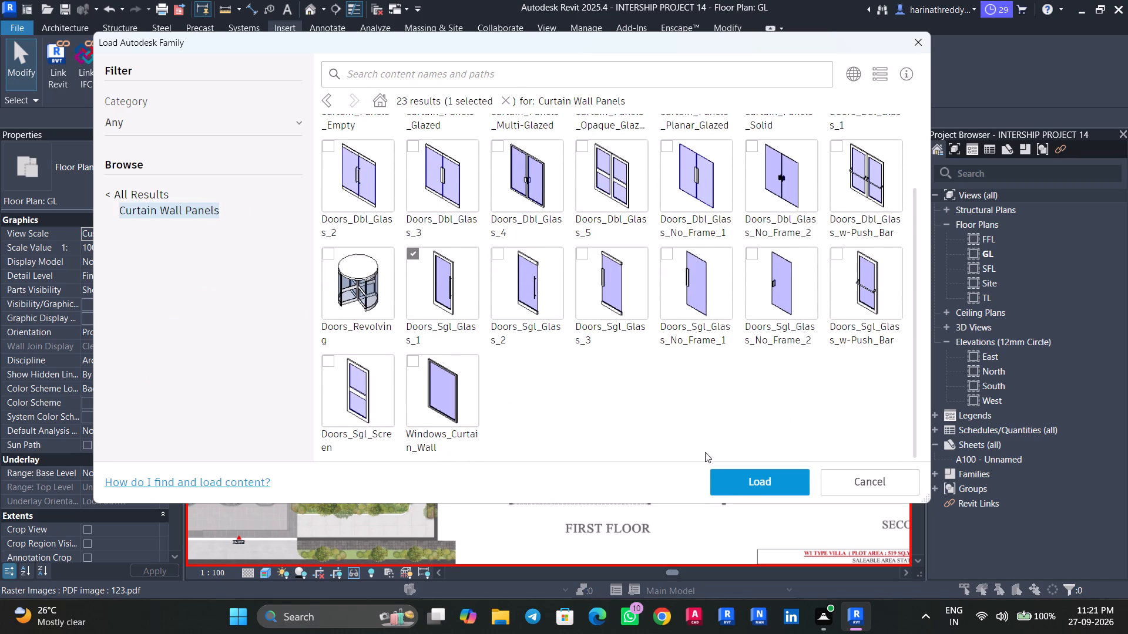
click(747, 483)
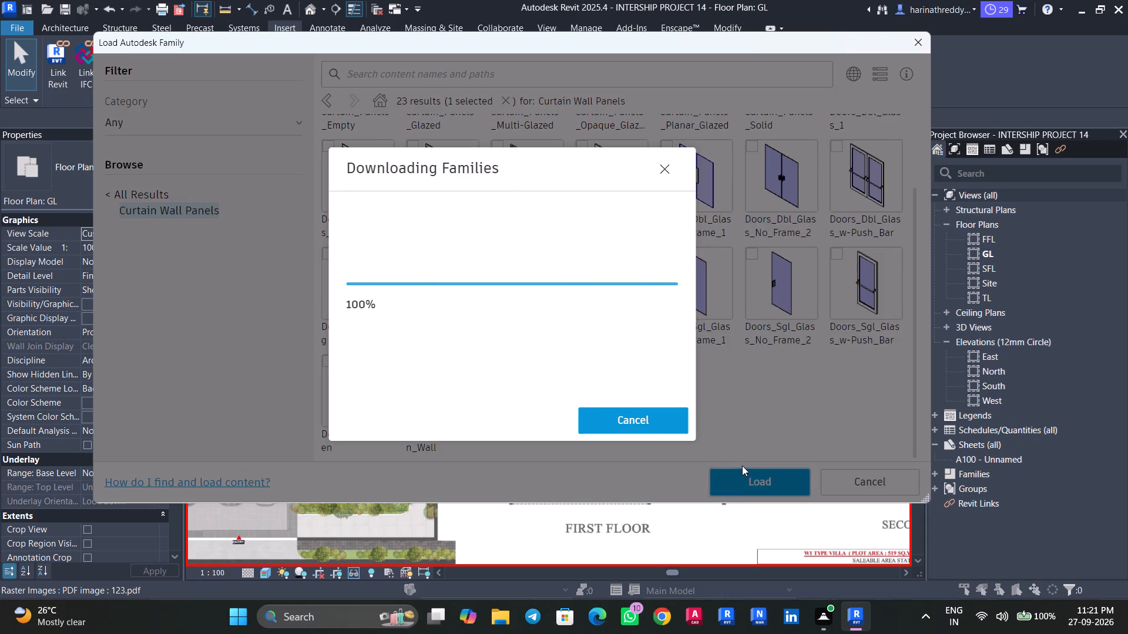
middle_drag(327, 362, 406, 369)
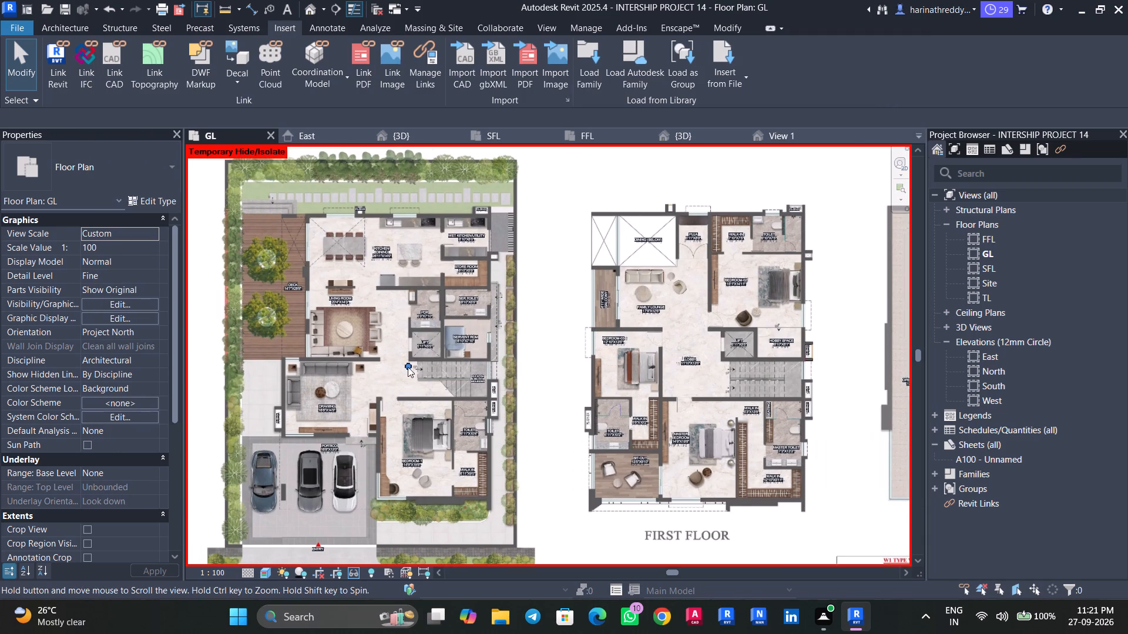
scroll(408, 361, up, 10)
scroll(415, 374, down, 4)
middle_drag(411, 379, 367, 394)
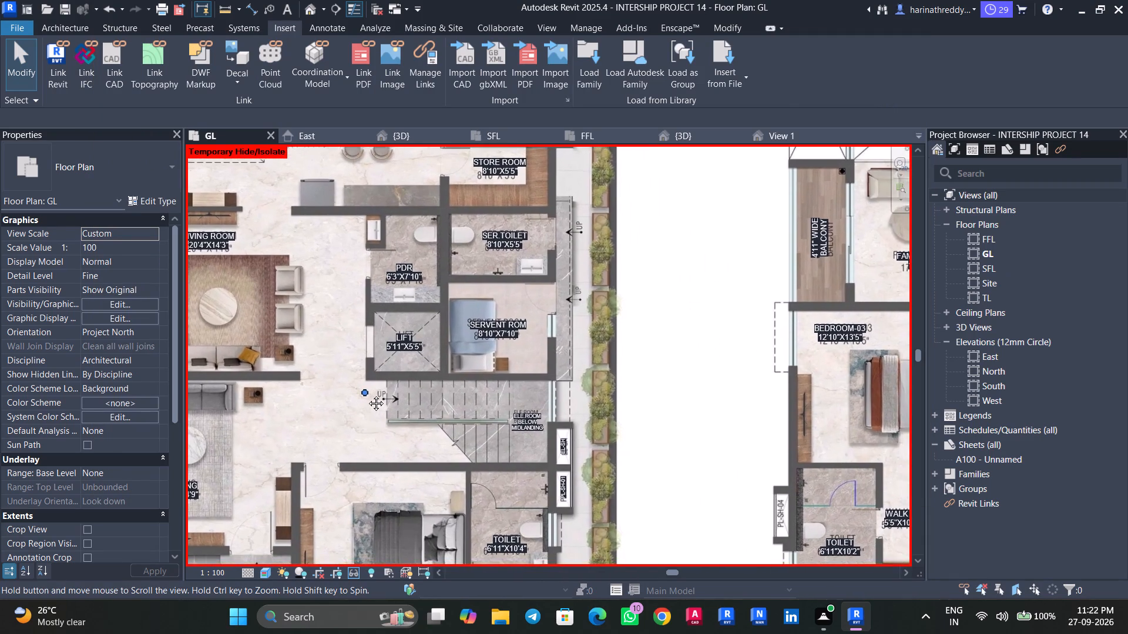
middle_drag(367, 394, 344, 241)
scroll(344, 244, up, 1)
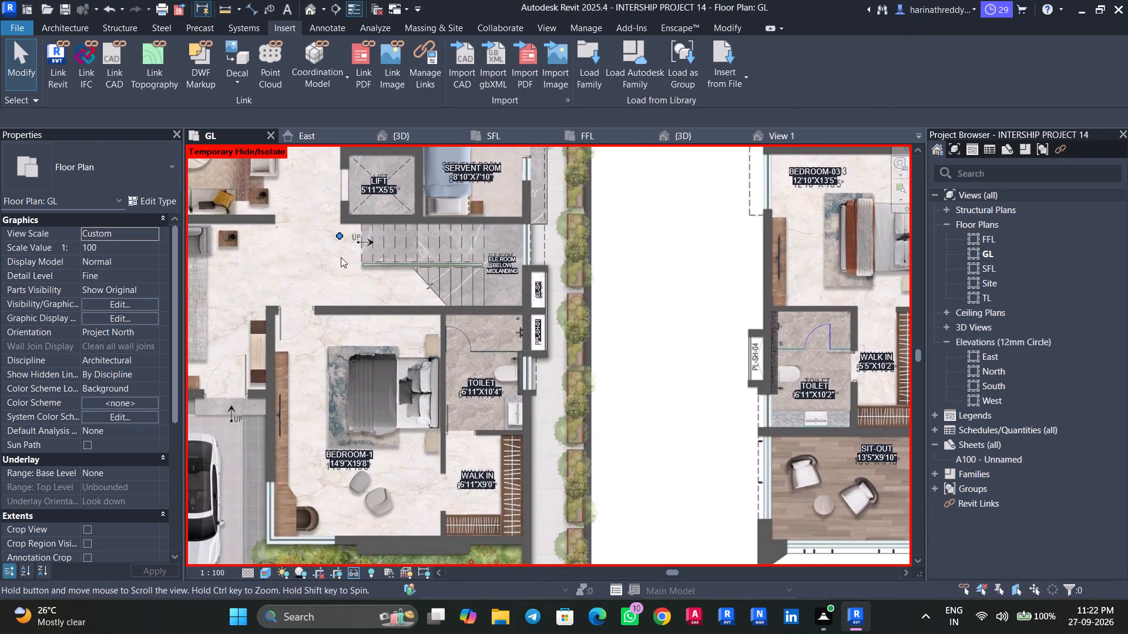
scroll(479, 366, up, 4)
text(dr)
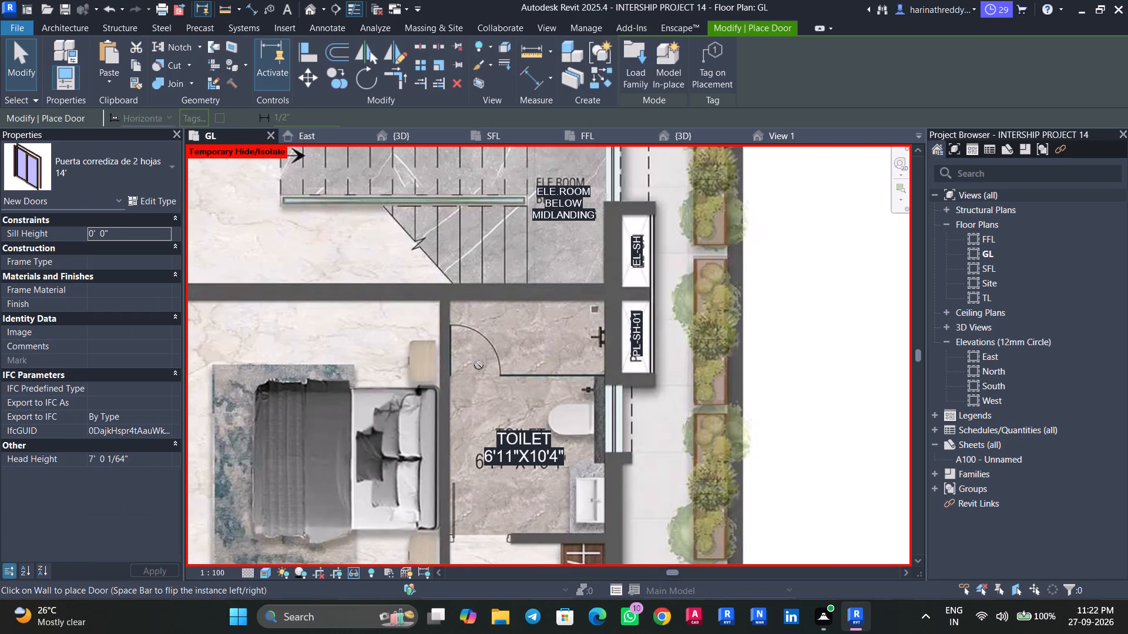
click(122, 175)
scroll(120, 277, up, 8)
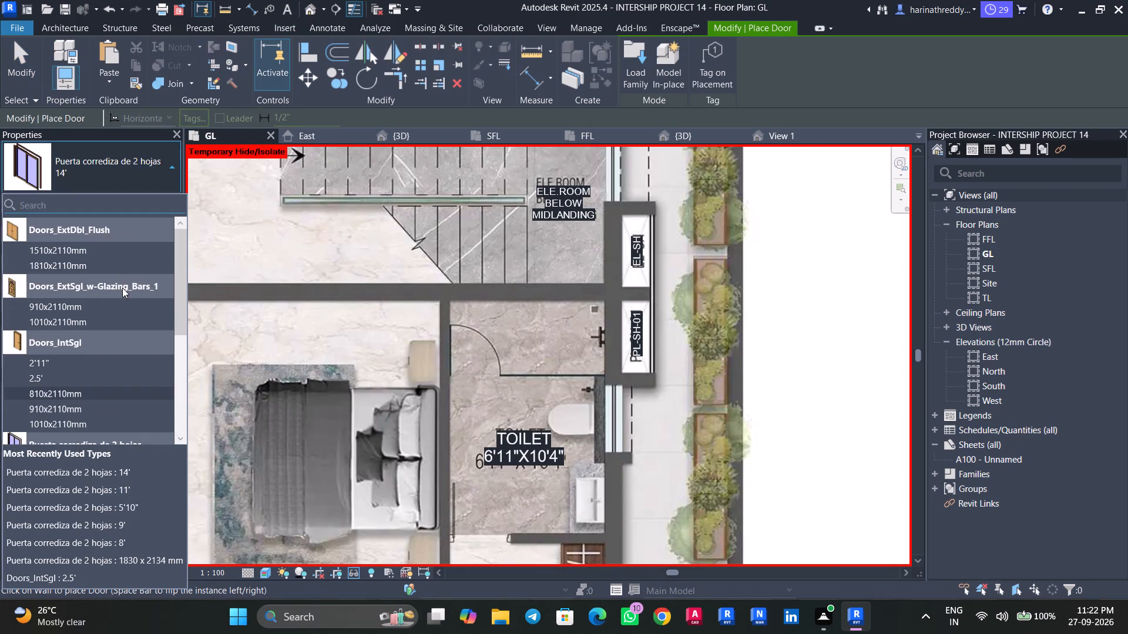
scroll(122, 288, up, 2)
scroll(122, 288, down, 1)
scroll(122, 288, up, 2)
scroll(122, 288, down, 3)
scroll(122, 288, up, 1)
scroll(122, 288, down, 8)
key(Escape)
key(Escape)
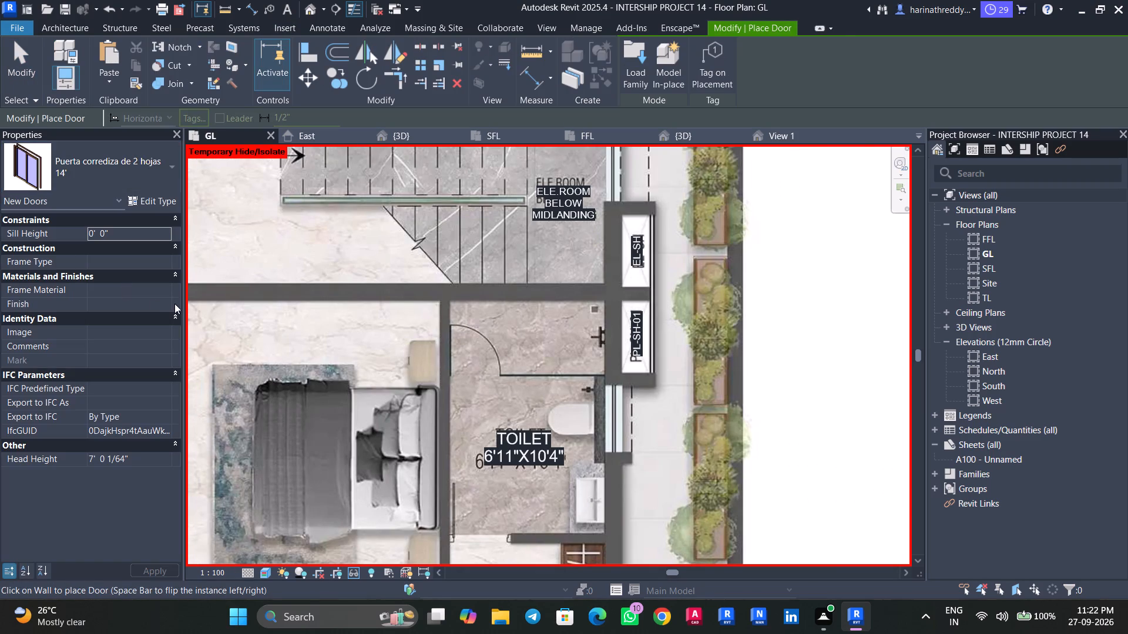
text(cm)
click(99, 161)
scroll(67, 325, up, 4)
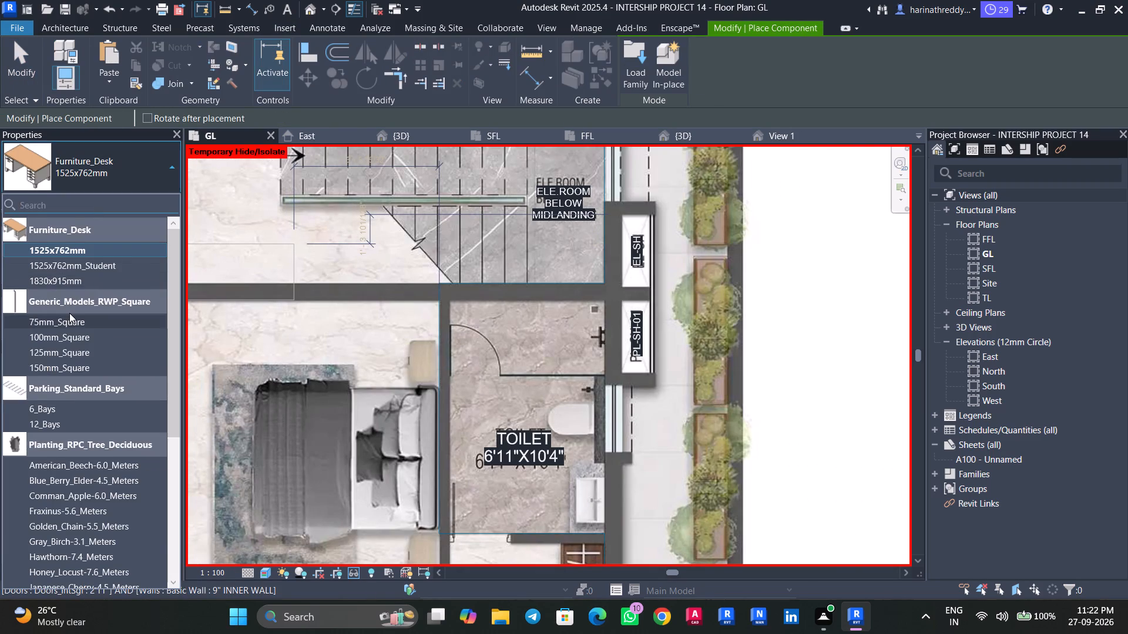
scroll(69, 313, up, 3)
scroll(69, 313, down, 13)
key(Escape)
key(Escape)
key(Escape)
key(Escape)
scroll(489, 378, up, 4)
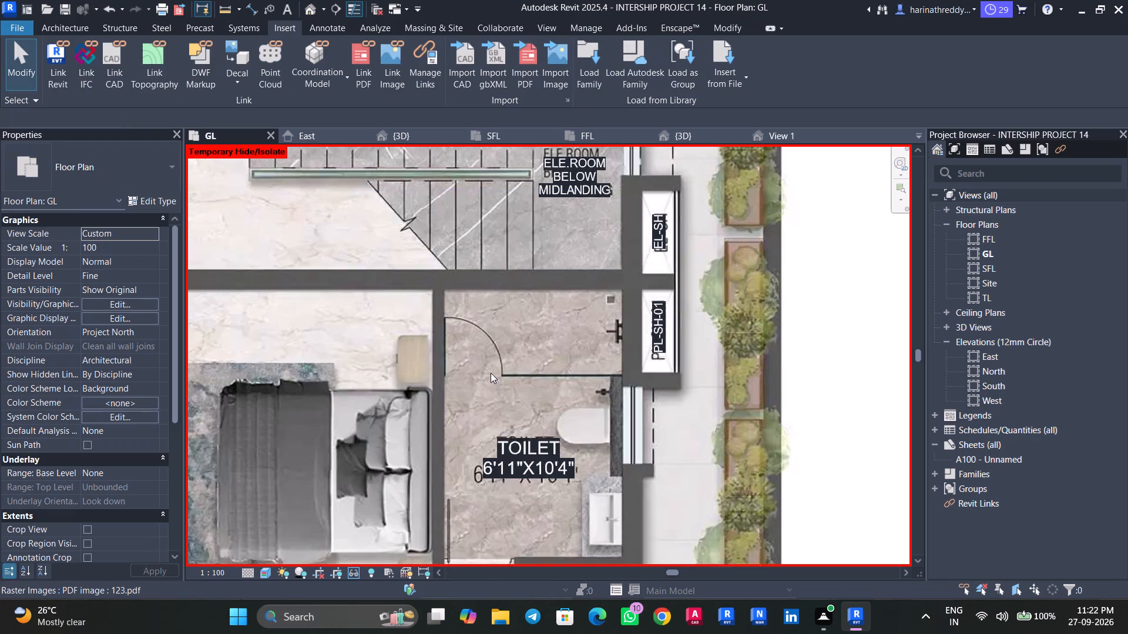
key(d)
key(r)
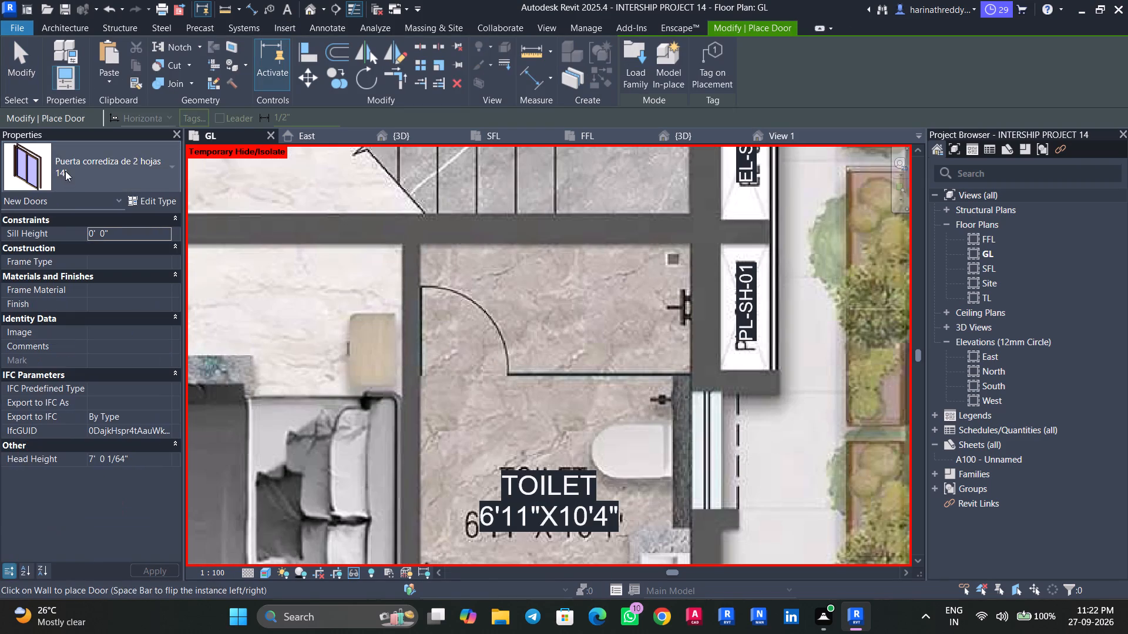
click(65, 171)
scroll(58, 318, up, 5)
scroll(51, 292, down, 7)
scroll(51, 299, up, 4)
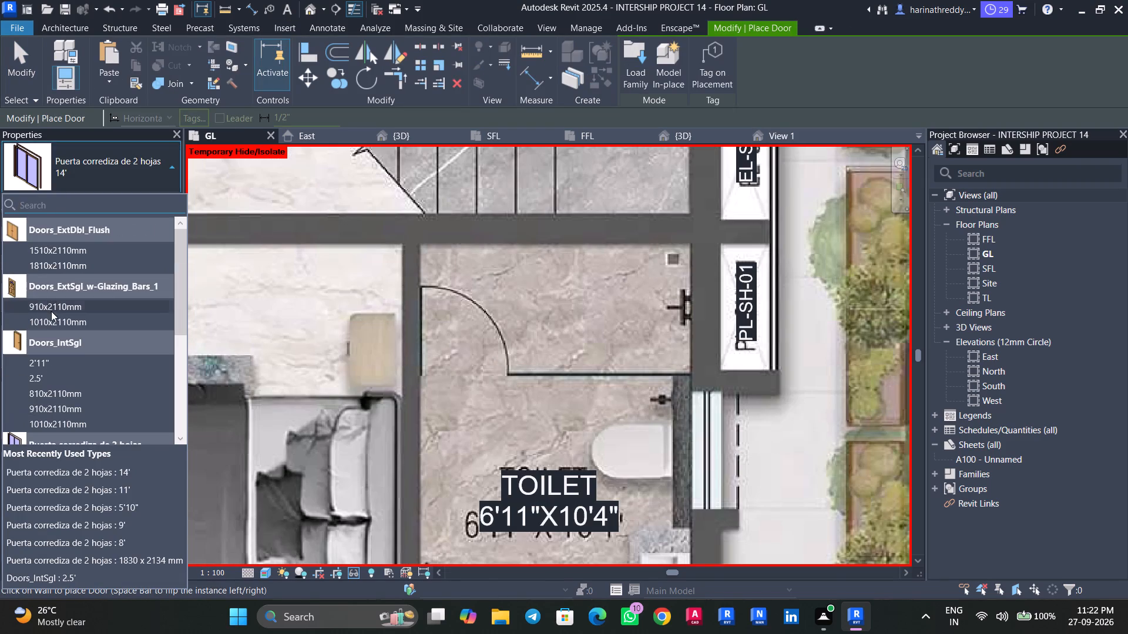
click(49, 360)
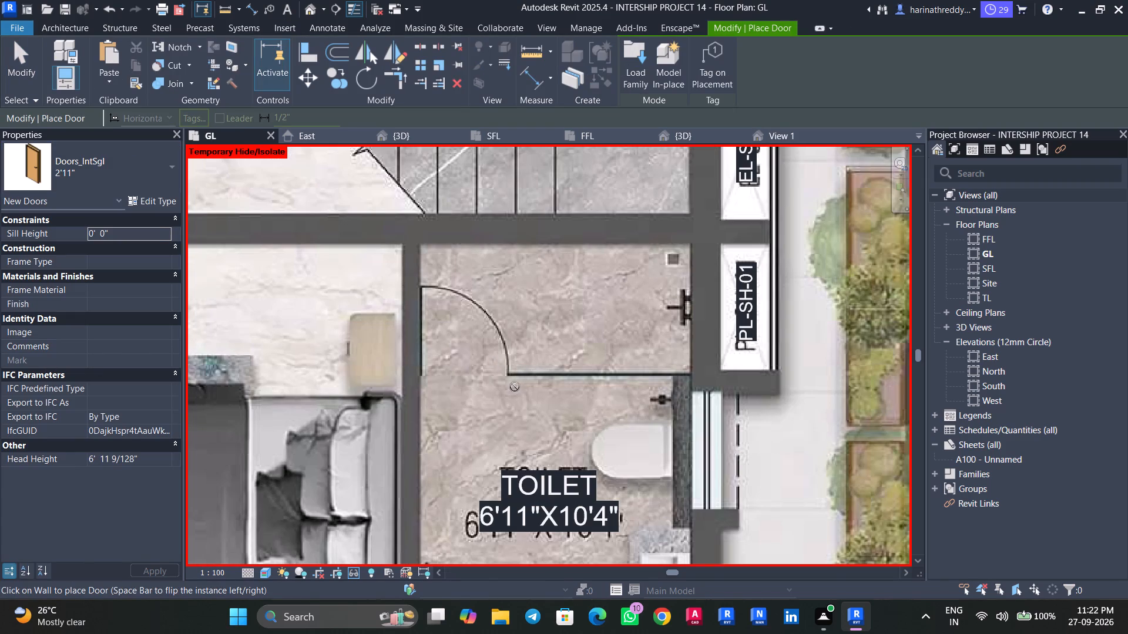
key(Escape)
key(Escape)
Change the shower partition in the ground-floor Bedroom-1 toilet to the Curtain_Wall-Storefront type in the 3D view.
click(401, 137)
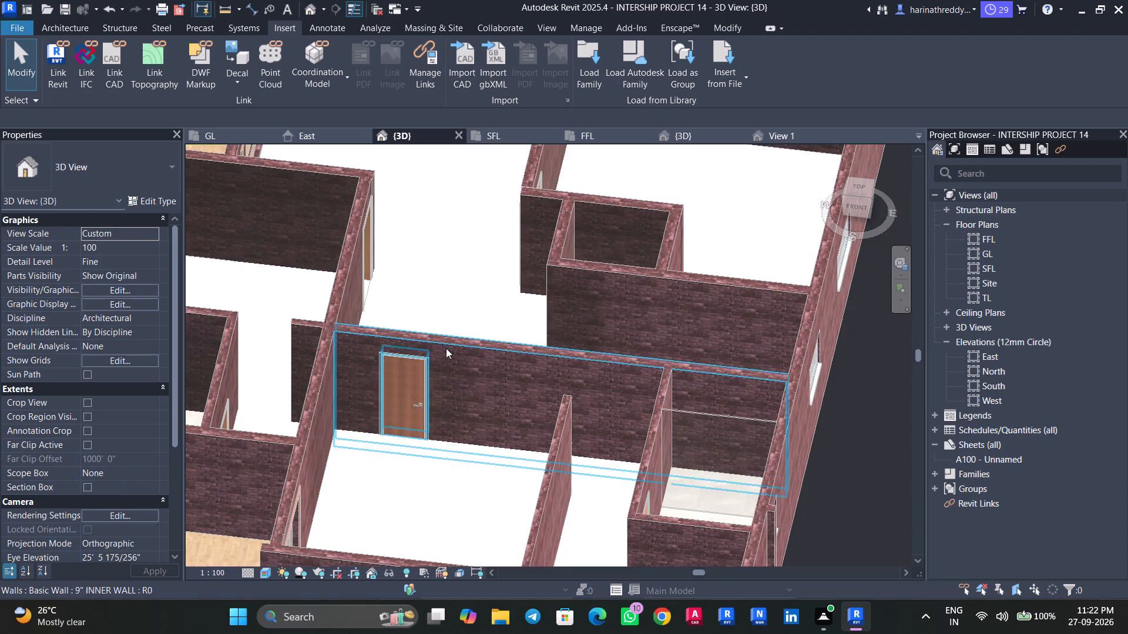
scroll(374, 360, down, 5)
shift+middle_drag(385, 391, 407, 391)
scroll(411, 361, down, 3)
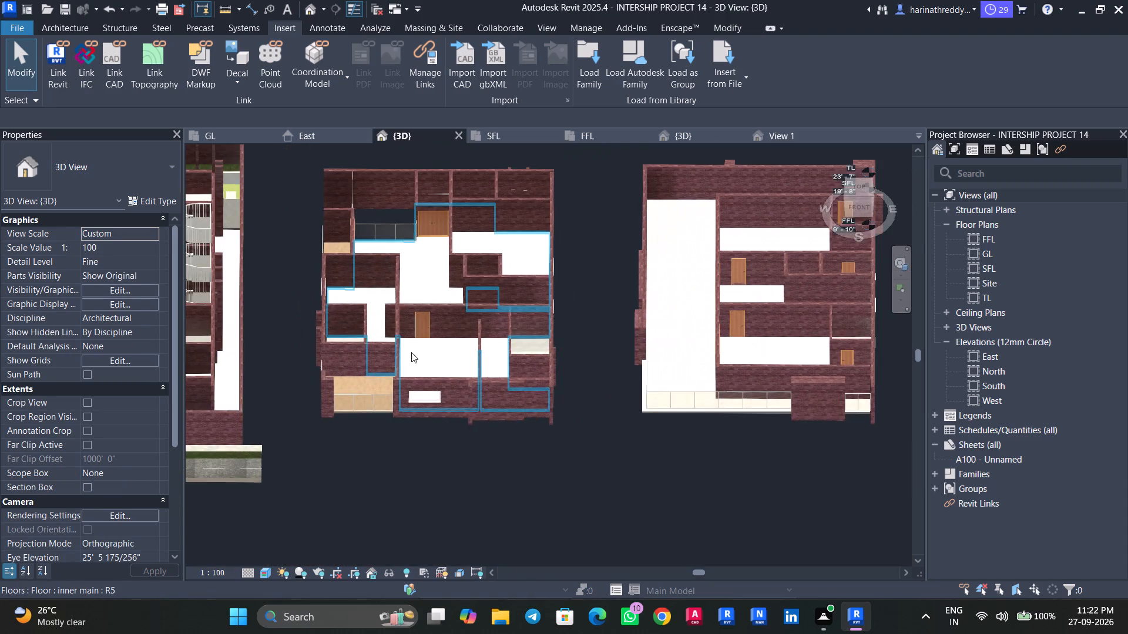
middle_drag(412, 352, 408, 396)
middle_drag(405, 390, 544, 396)
scroll(347, 387, up, 4)
click(294, 367)
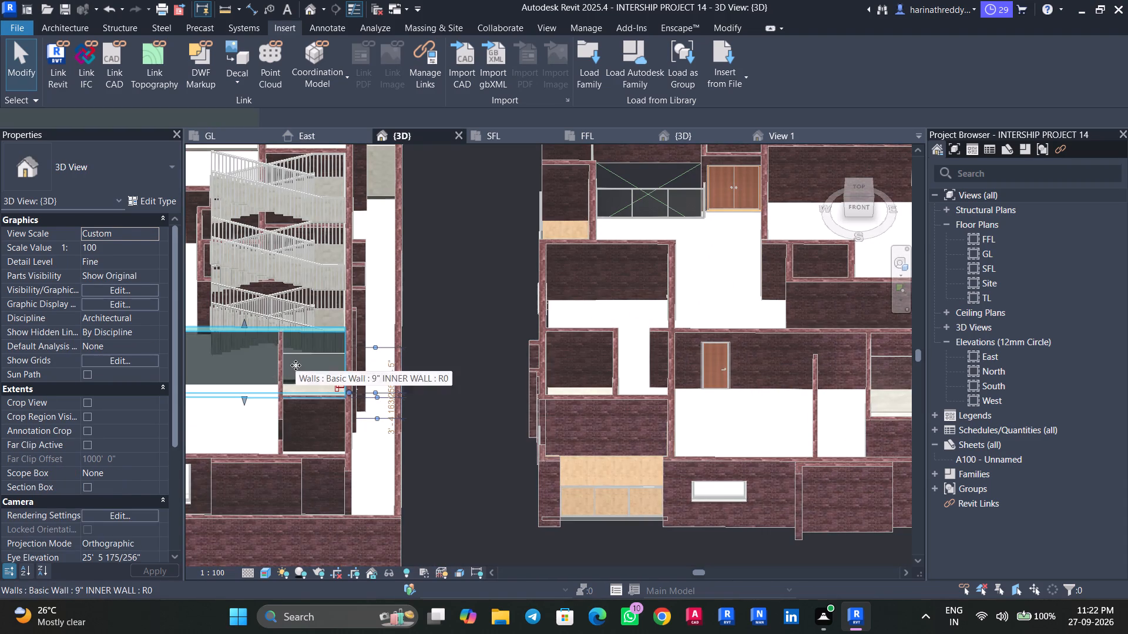
key(Escape)
click(303, 355)
scroll(307, 360, up, 7)
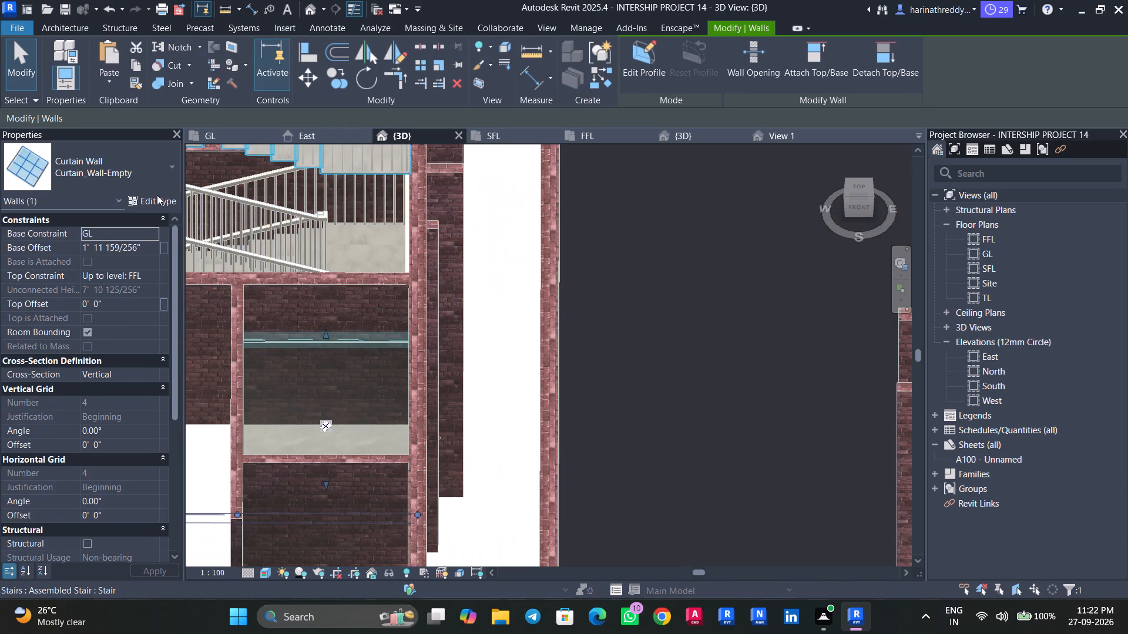
click(142, 181)
click(117, 171)
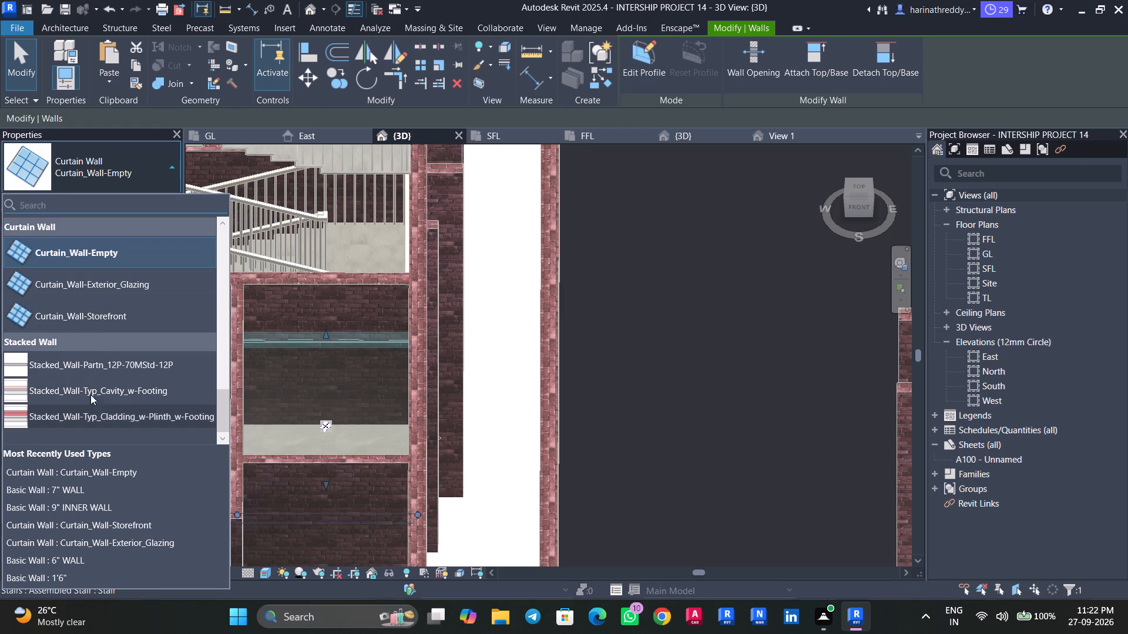
click(98, 308)
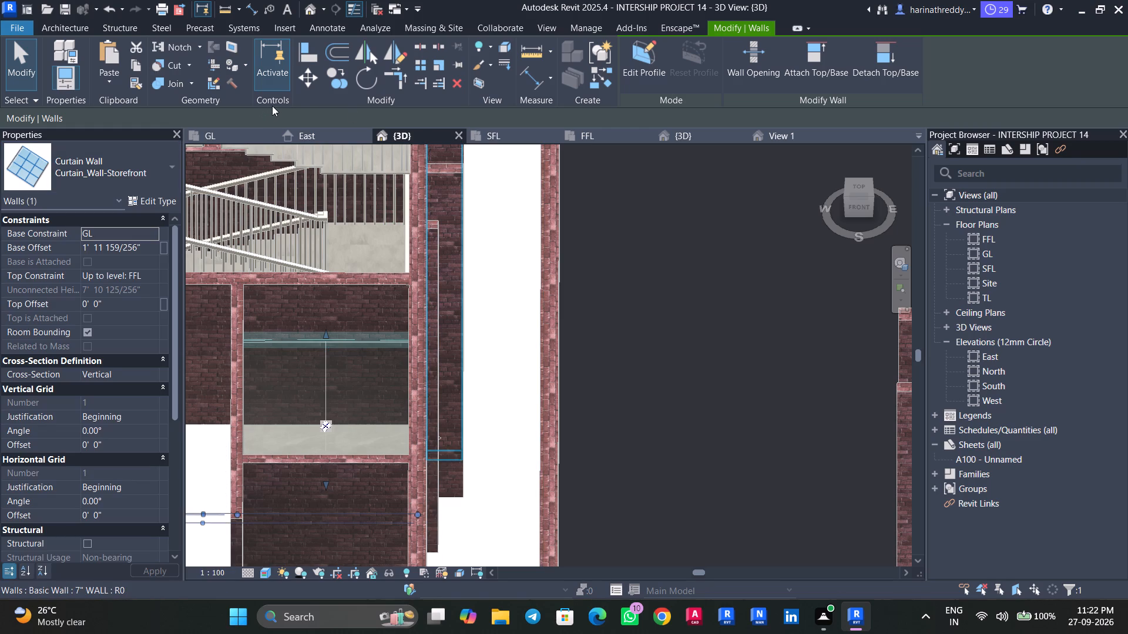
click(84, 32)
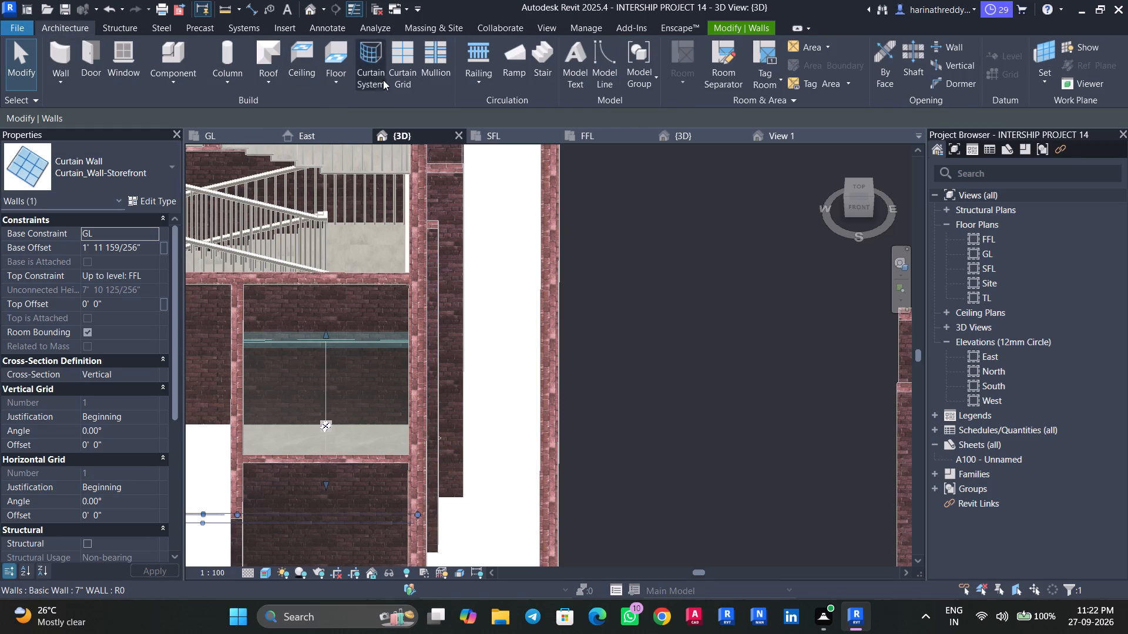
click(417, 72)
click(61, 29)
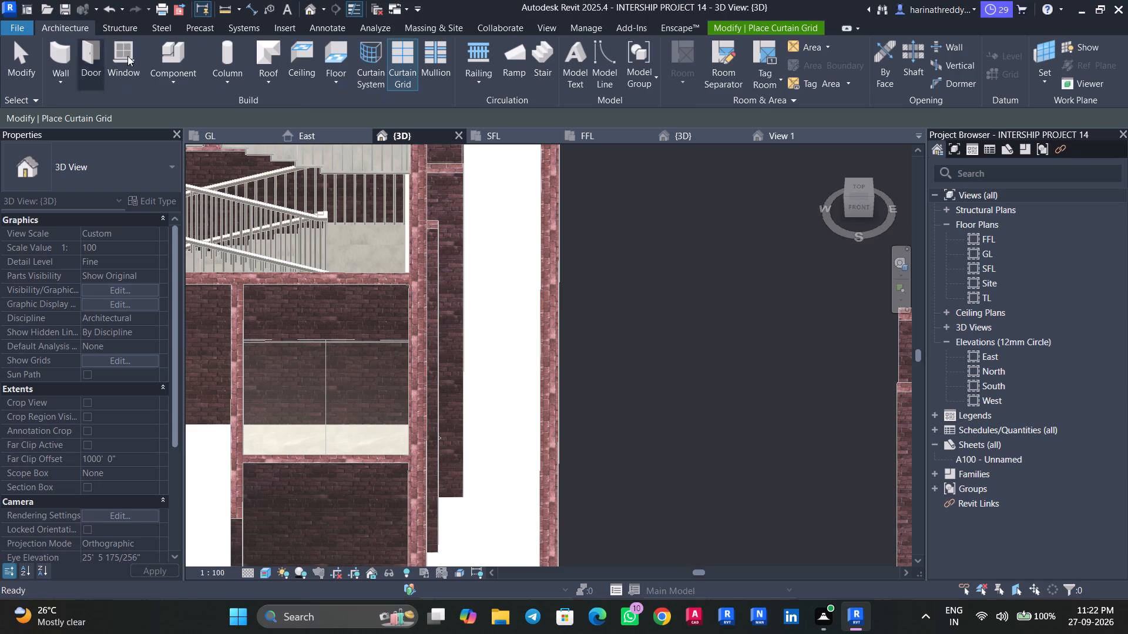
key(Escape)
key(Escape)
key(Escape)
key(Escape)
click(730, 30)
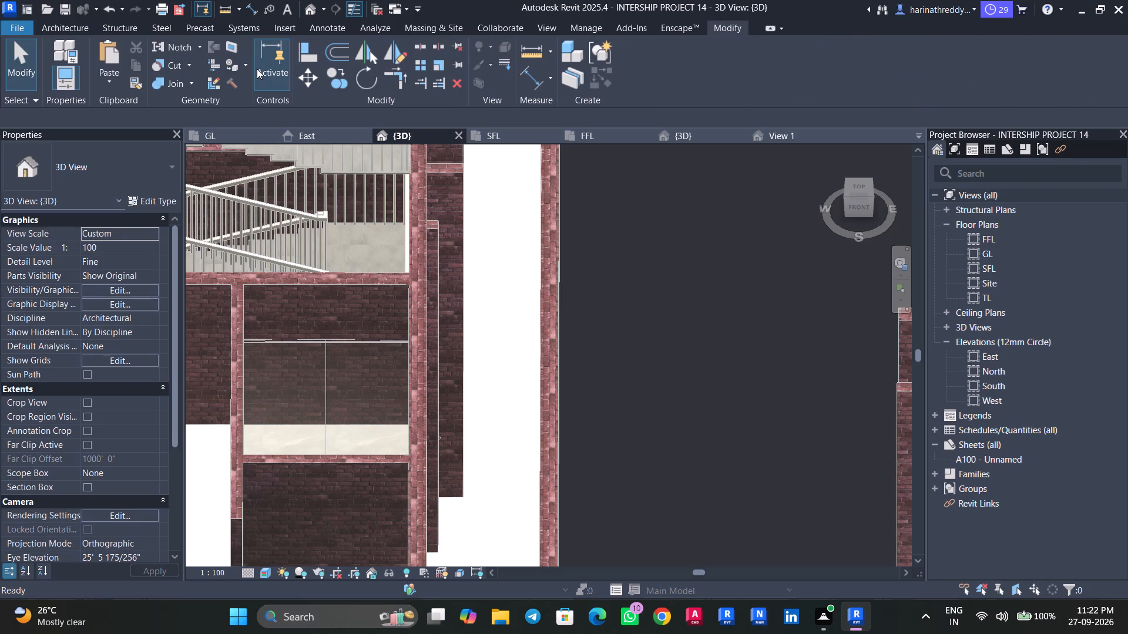
Place 30mm_Square rectangular mullions on all grid lines of the ground-floor Bedroom-1 toilet's shower partition.
click(70, 30)
click(435, 65)
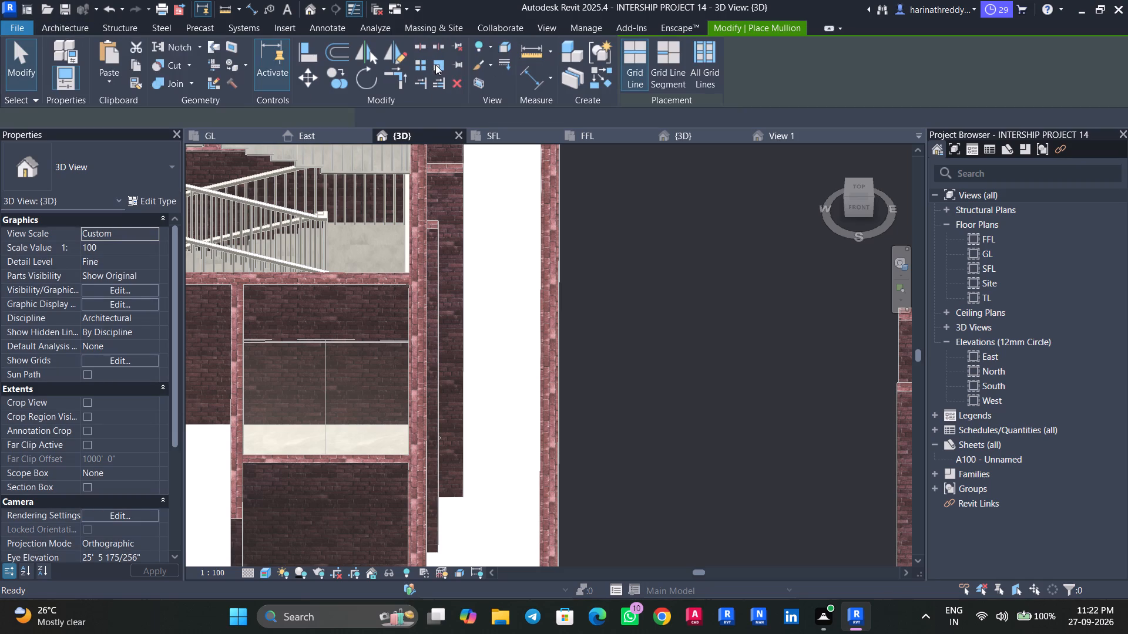
click(706, 68)
click(307, 353)
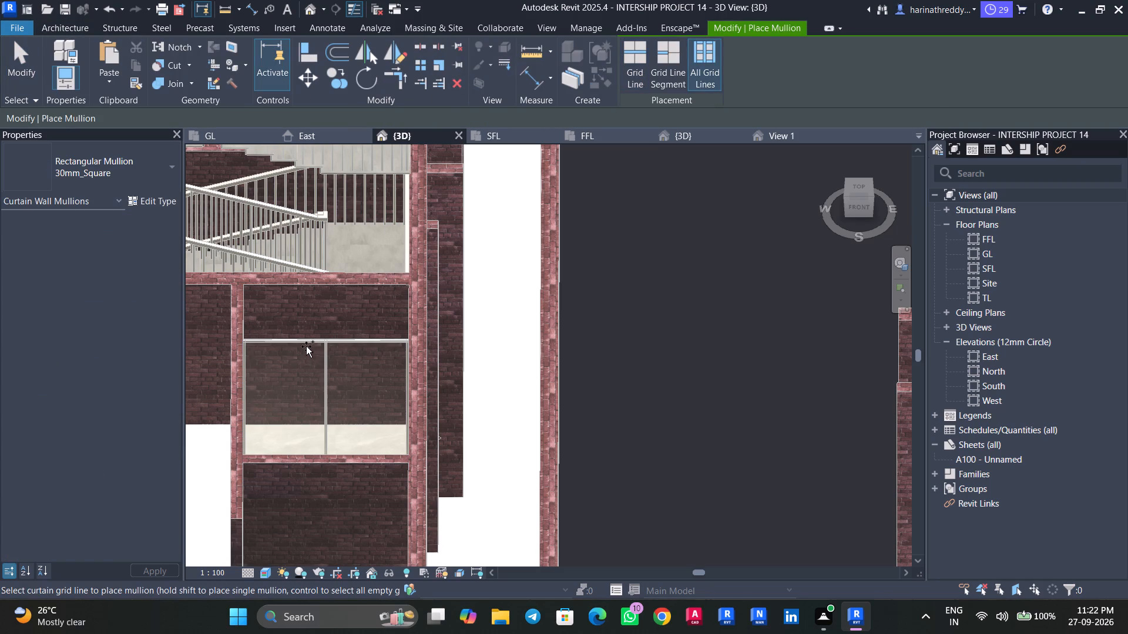
key(Escape)
key(Escape)
key(Escape)
Replace the partition's bedroom-side glazed panel with the Doors_Sgl_Glass_1 Glass_Panel-12mm_Thickness door.
key(Tab)
key(Tab)
key(Tab)
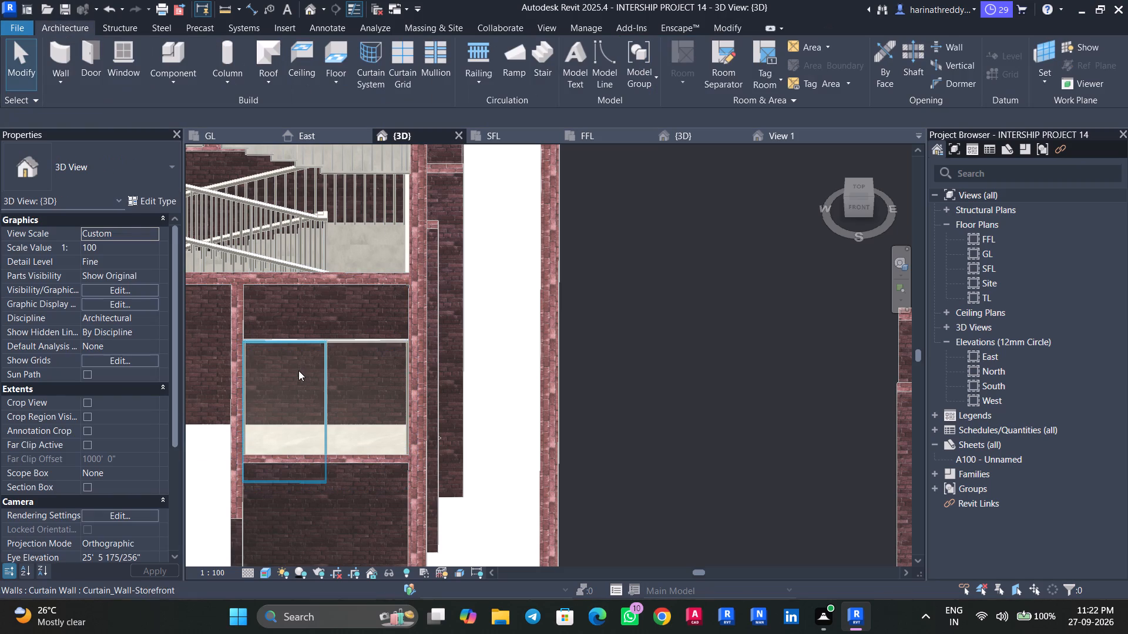
click(298, 370)
click(81, 167)
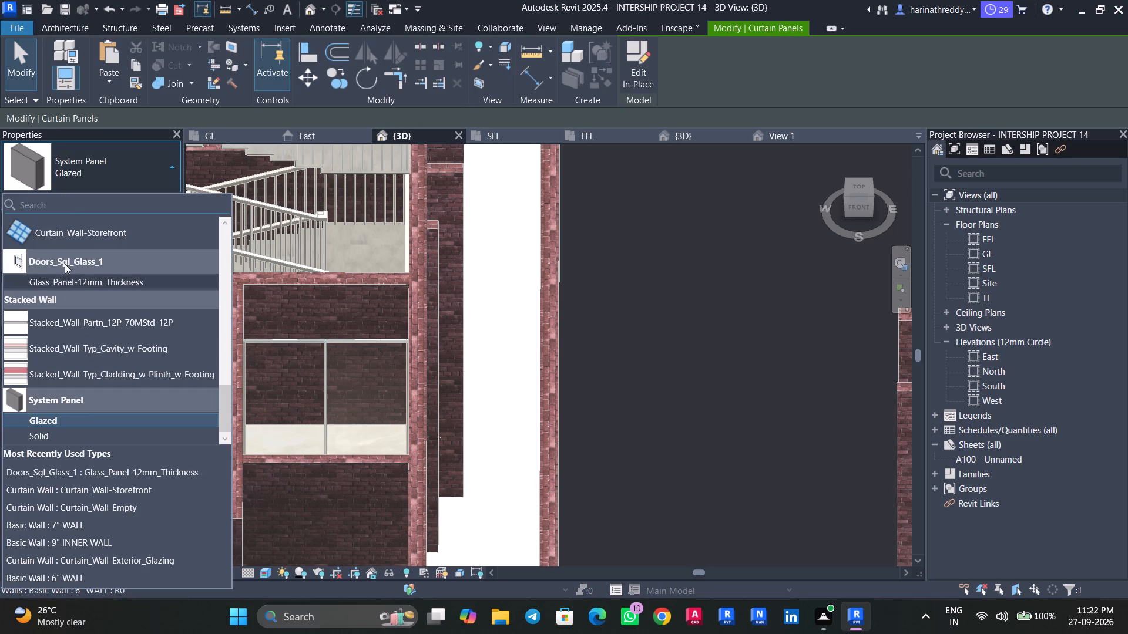
click(66, 286)
key(Escape)
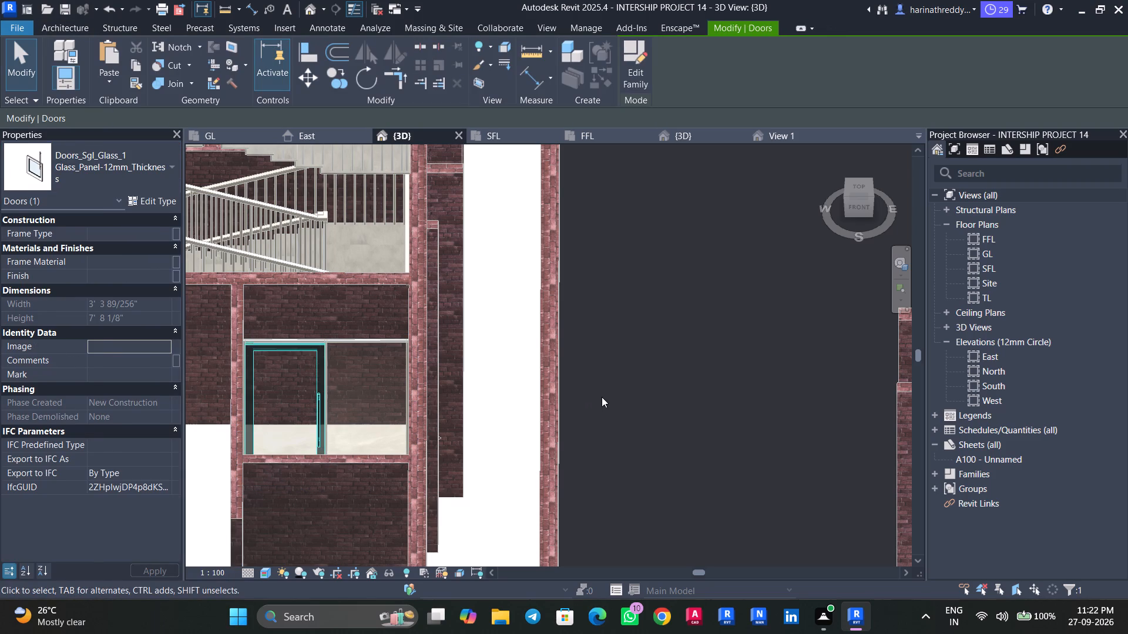
Examine the first-floor toilets and sit-out alongside the ground-floor shower partition in the 3D view.
middle_drag(598, 395, 169, 358)
middle_drag(359, 373, 116, 375)
scroll(127, 372, down, 8)
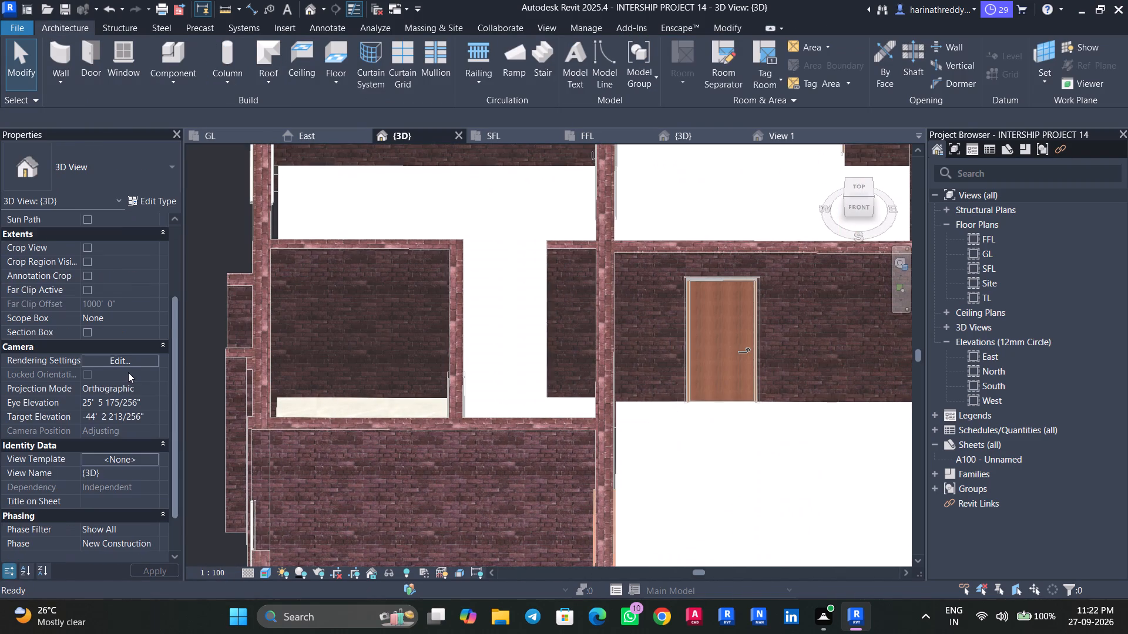
scroll(193, 373, down, 11)
scroll(394, 270, up, 4)
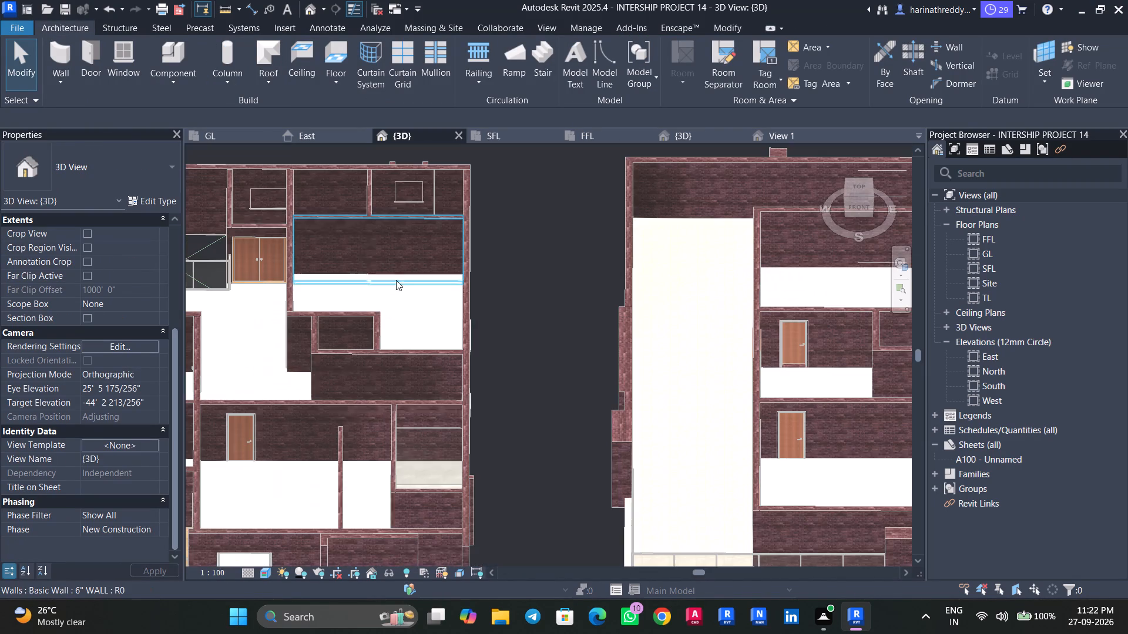
shift+middle_drag(399, 296, 498, 356)
scroll(498, 347, down, 4)
scroll(498, 347, up, 2)
scroll(498, 347, down, 6)
middle_drag(461, 348, 579, 441)
scroll(511, 401, up, 9)
key(Escape)
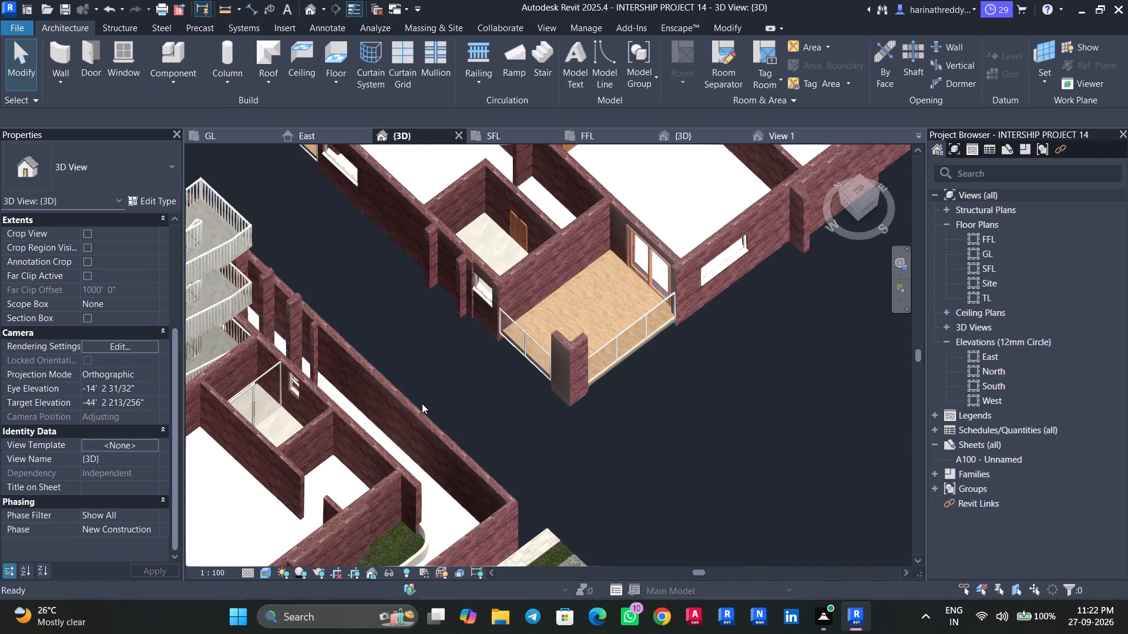
Change the shower partition in the first-floor corner toilet to the Curtain_Wall-Storefront type.
key(Escape)
middle_drag(421, 375, 604, 501)
scroll(605, 505, up, 1)
middle_drag(556, 461, 654, 476)
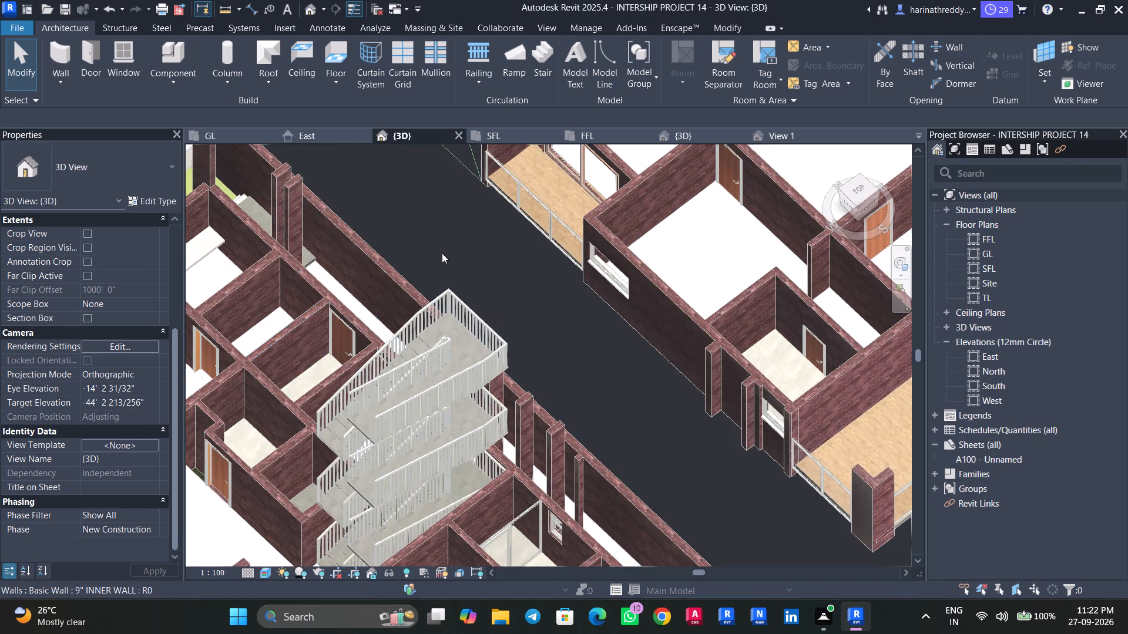
scroll(432, 246, down, 3)
middle_drag(432, 226, 378, 451)
scroll(593, 207, up, 5)
click(615, 174)
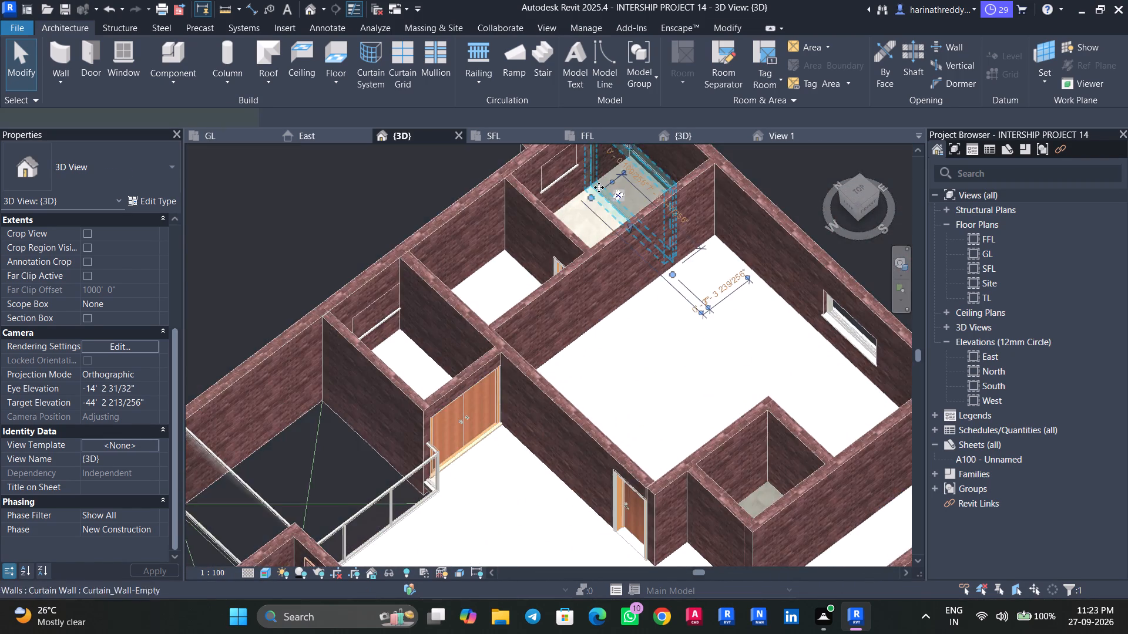
middle_drag(596, 191, 428, 327)
click(138, 170)
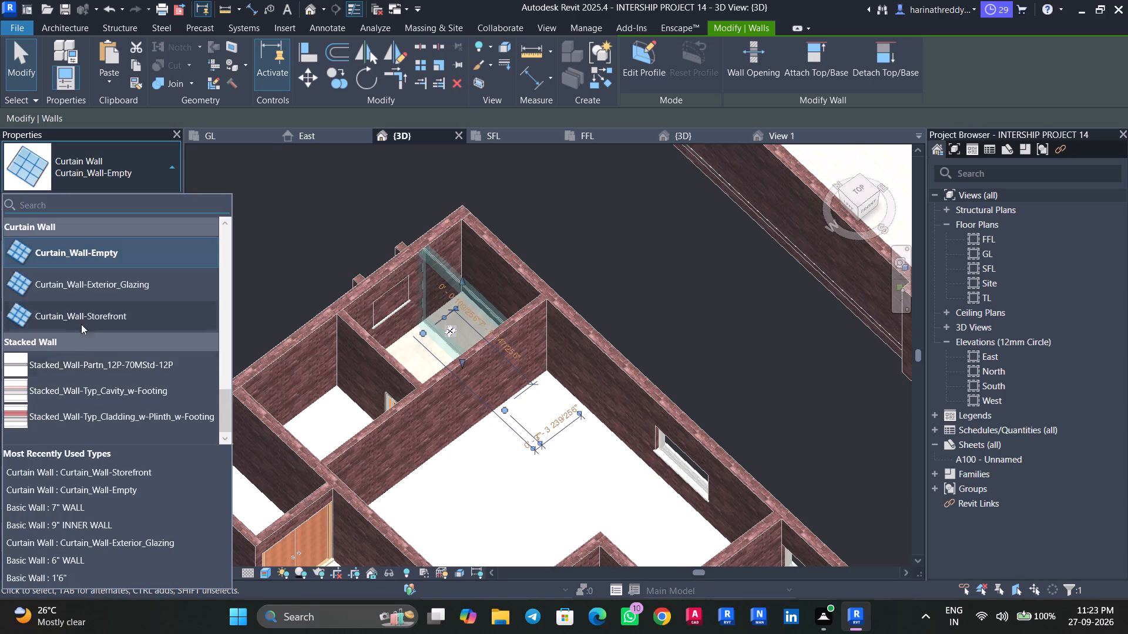
click(82, 318)
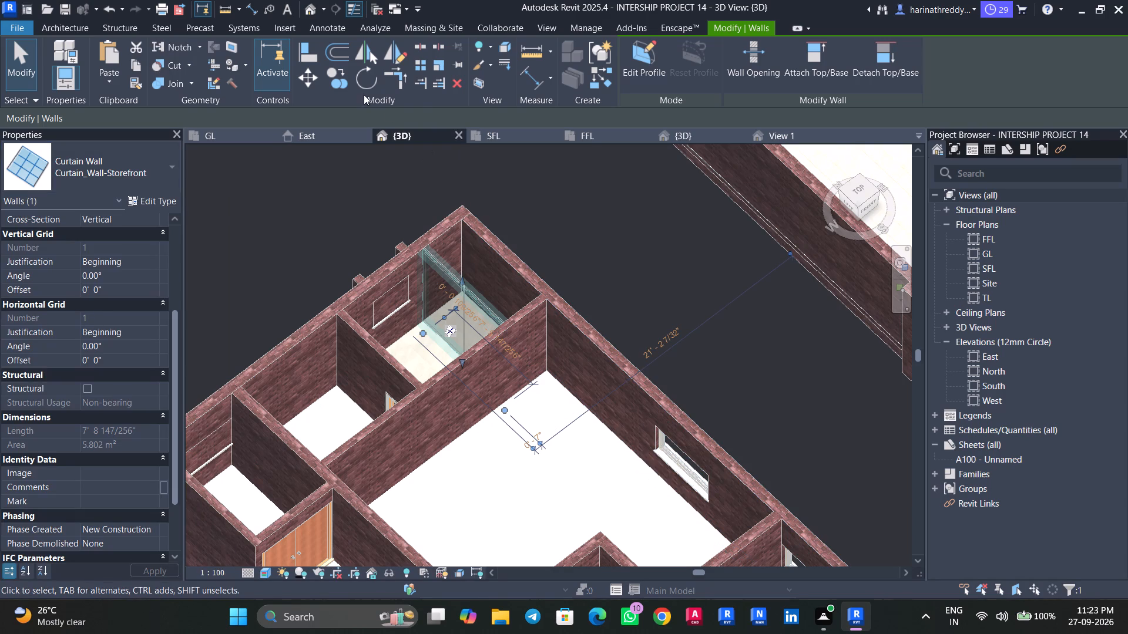
Place 30mm_Square rectangular mullions on all grid lines of the first-floor corner toilet's shower partition.
click(86, 31)
click(439, 68)
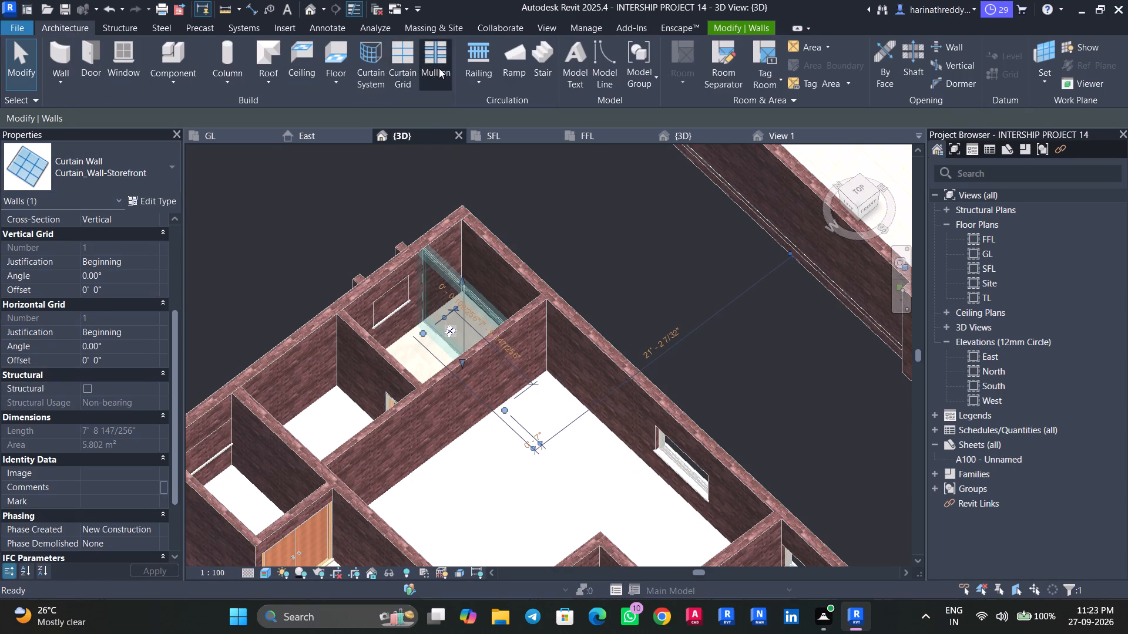
click(727, 53)
click(706, 62)
scroll(490, 206, up, 3)
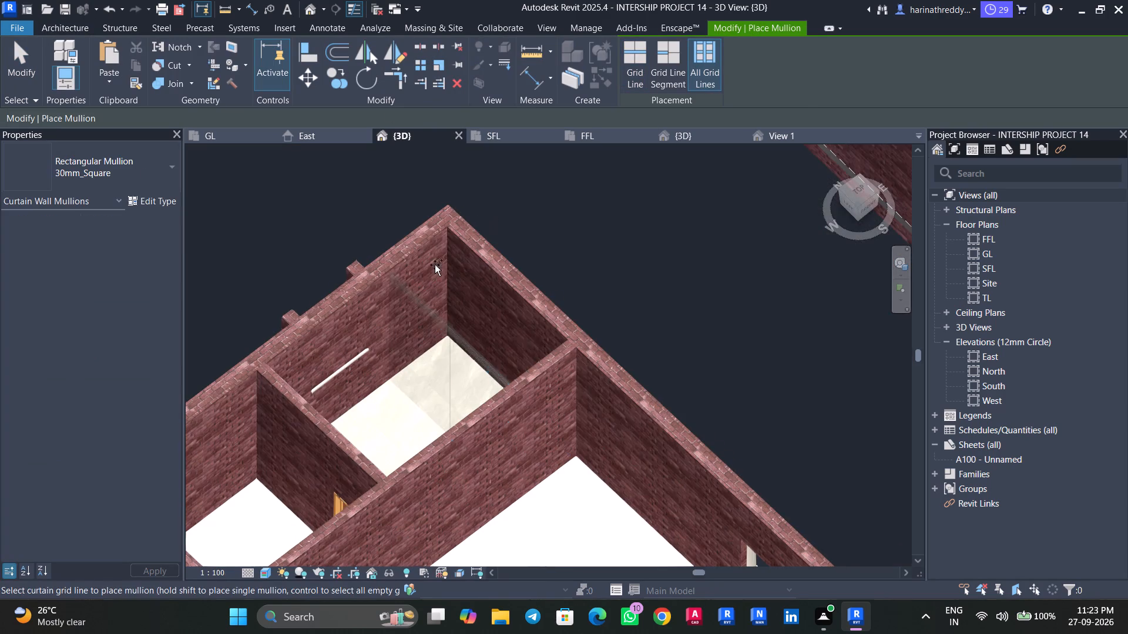
click(408, 333)
key(Escape)
key(Escape)
Replace the window-wall-side glazed panel of the corner toilet's partition with the Doors_Sgl_Glass_1 Glass_Panel-12mm_Thickness door.
key(Tab)
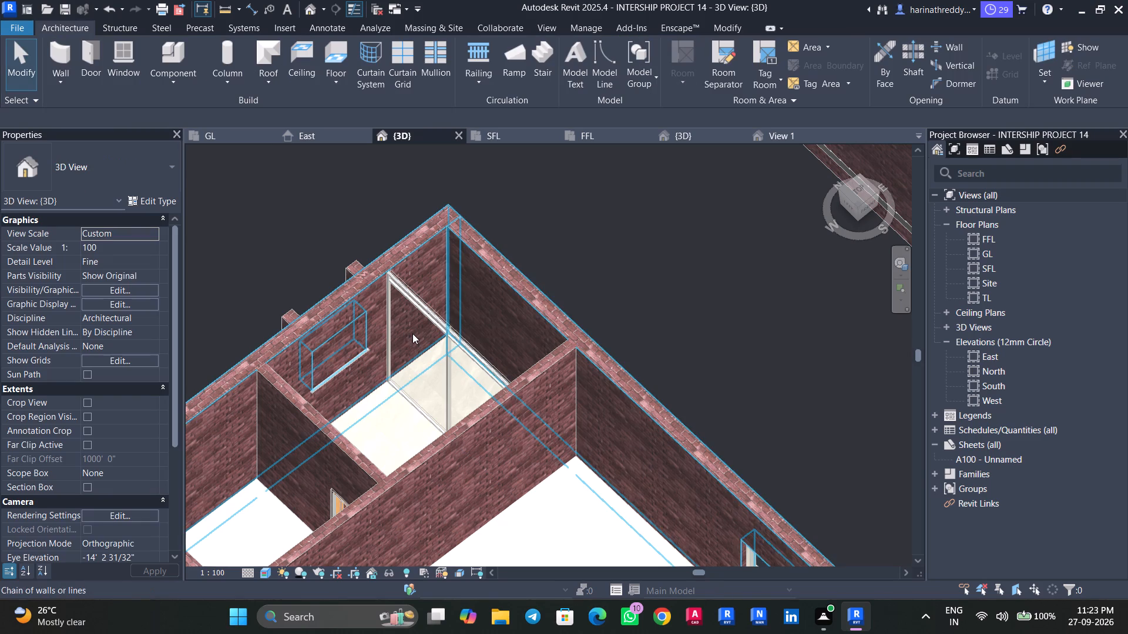
key(Tab)
key(Tab)
key(Tab)
key(Tab)
key(Tab)
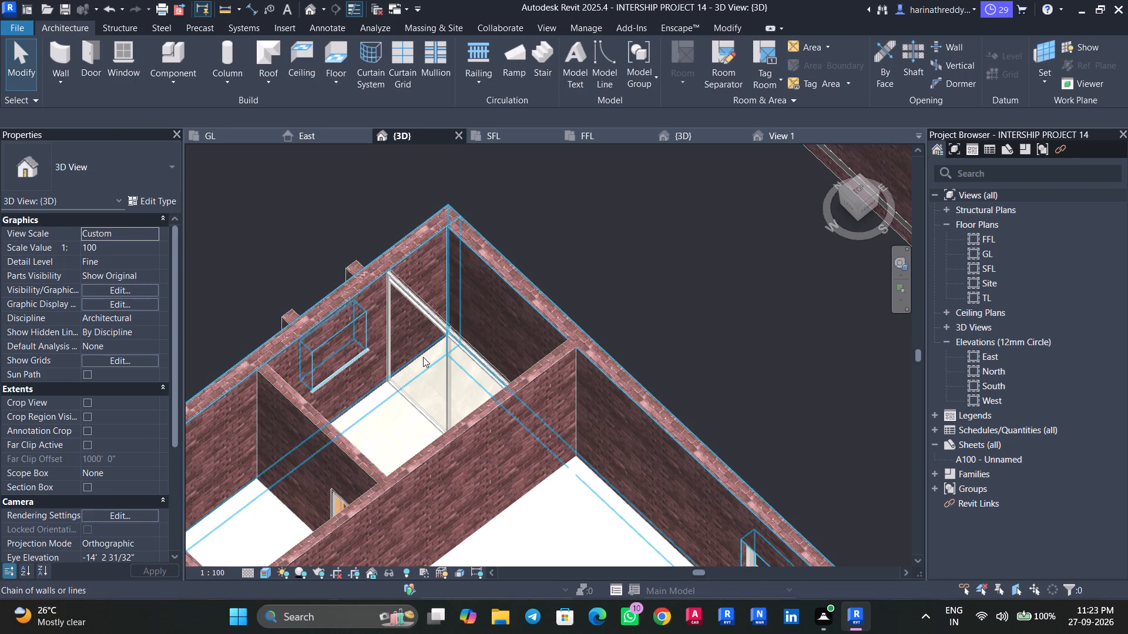
key(Tab)
key(Tab)
click(423, 357)
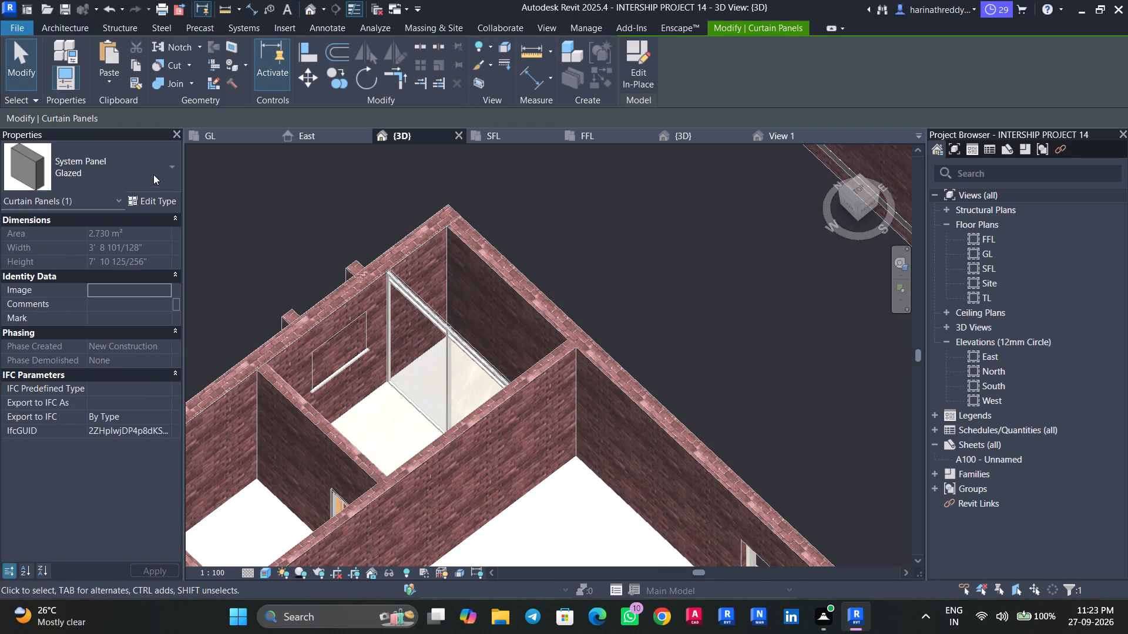
click(153, 174)
click(75, 282)
key(Escape)
key(Escape)
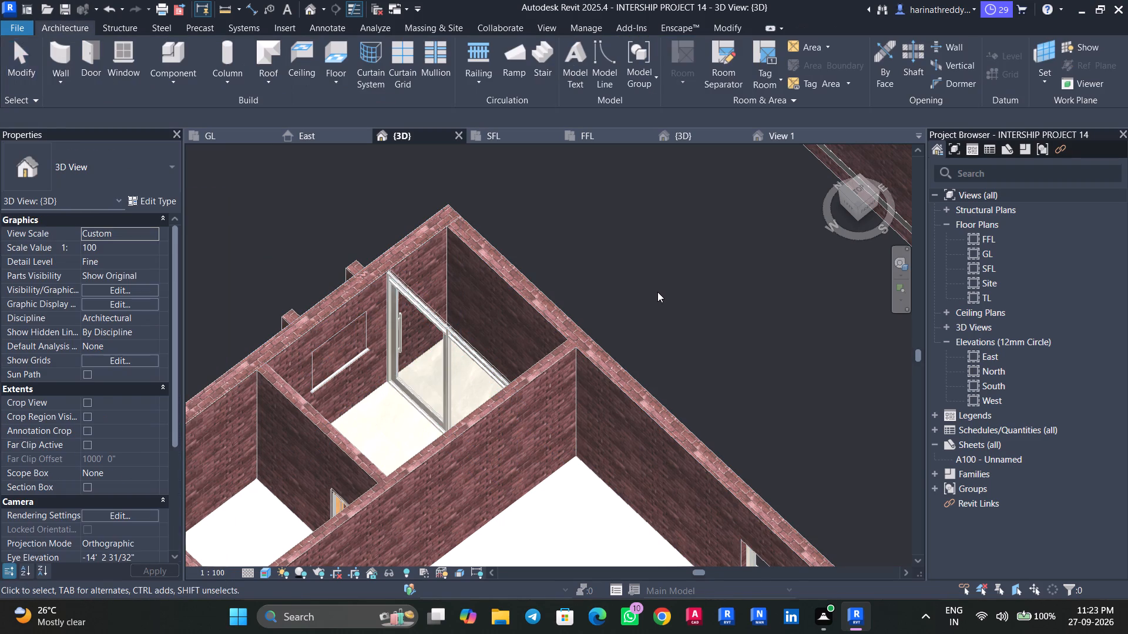
Change the shower partition in the first-floor toilet at the opposite end of the floor to Curtain_Wall-Storefront.
middle_drag(651, 287, 484, 85)
scroll(555, 199, down, 4)
shift+middle_drag(636, 247, 596, 220)
middle_drag(709, 309, 531, 96)
middle_drag(675, 329, 524, 39)
middle_drag(622, 297, 586, 156)
scroll(551, 261, up, 4)
click(548, 245)
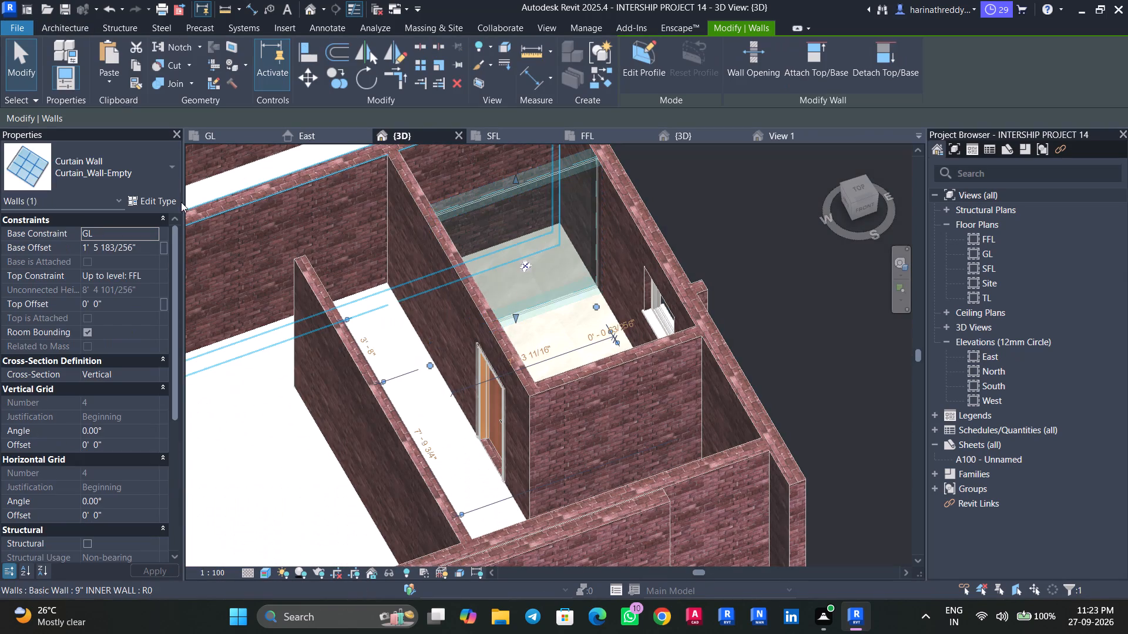
click(140, 165)
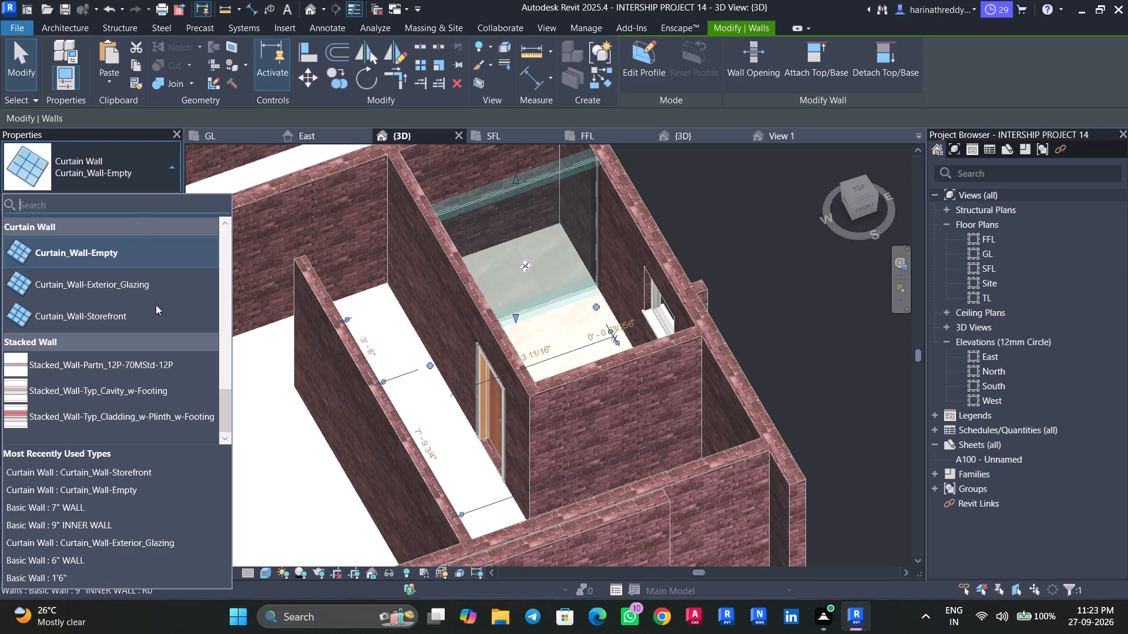
click(156, 311)
Place 30mm_Square rectangular mullions on all grid lines of this first-floor toilet's shower partition.
click(70, 26)
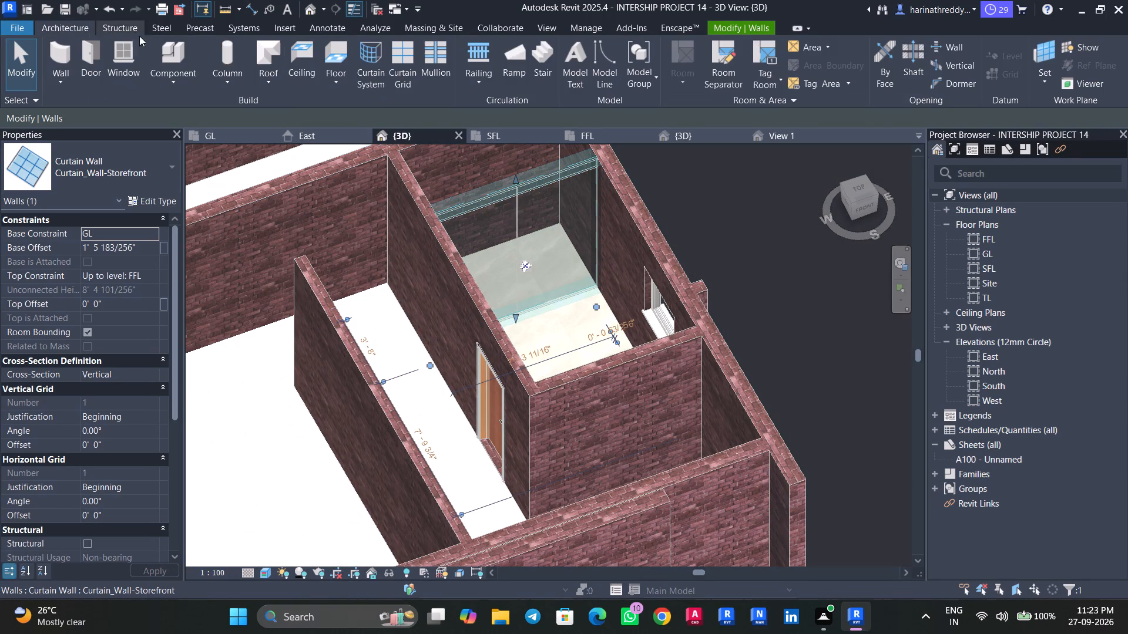
click(444, 76)
click(704, 70)
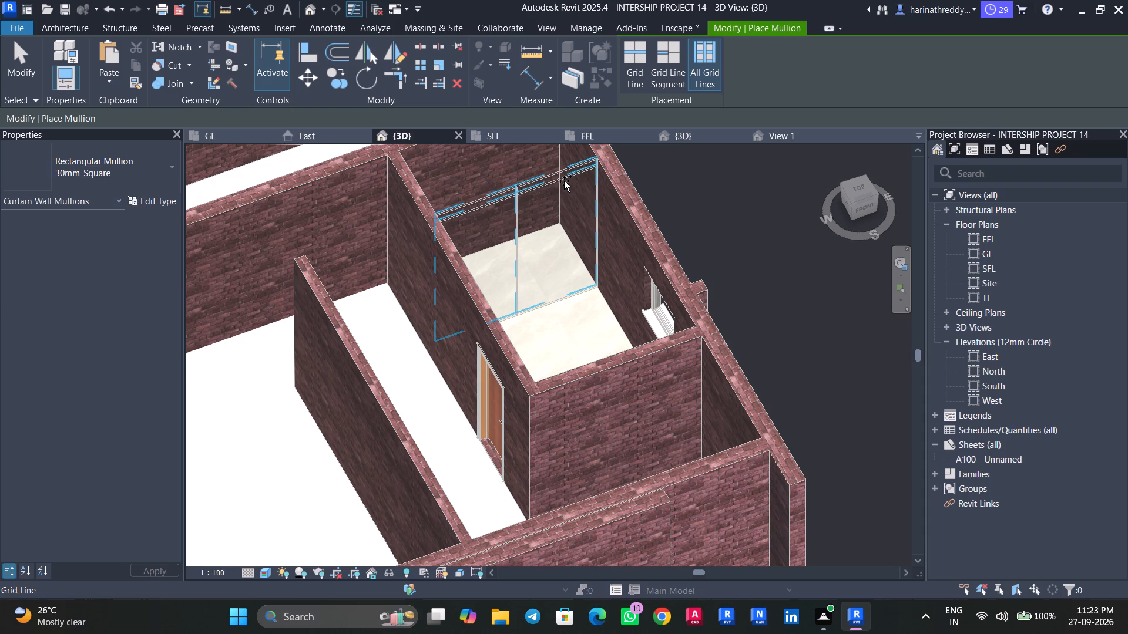
click(564, 180)
key(Escape)
key(Escape)
Replace the partition's glazed panel farthest from the window wall with the Doors_Sgl_Glass_1 Glass_Panel-12mm_Thickness door.
scroll(484, 245, up, 4)
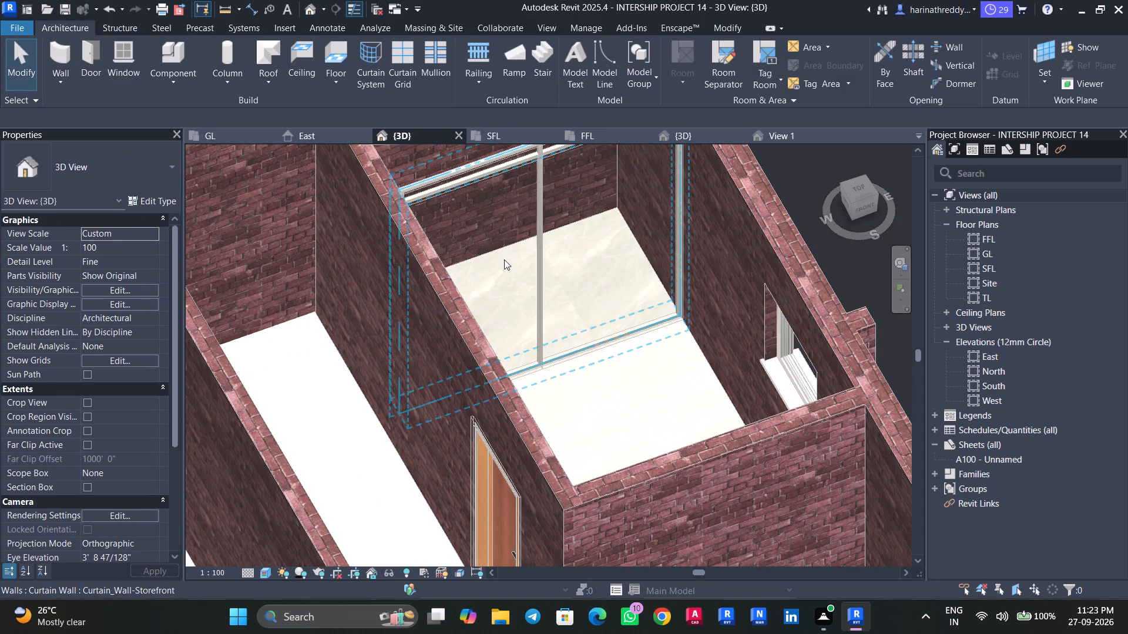
key(Tab)
click(502, 258)
click(125, 167)
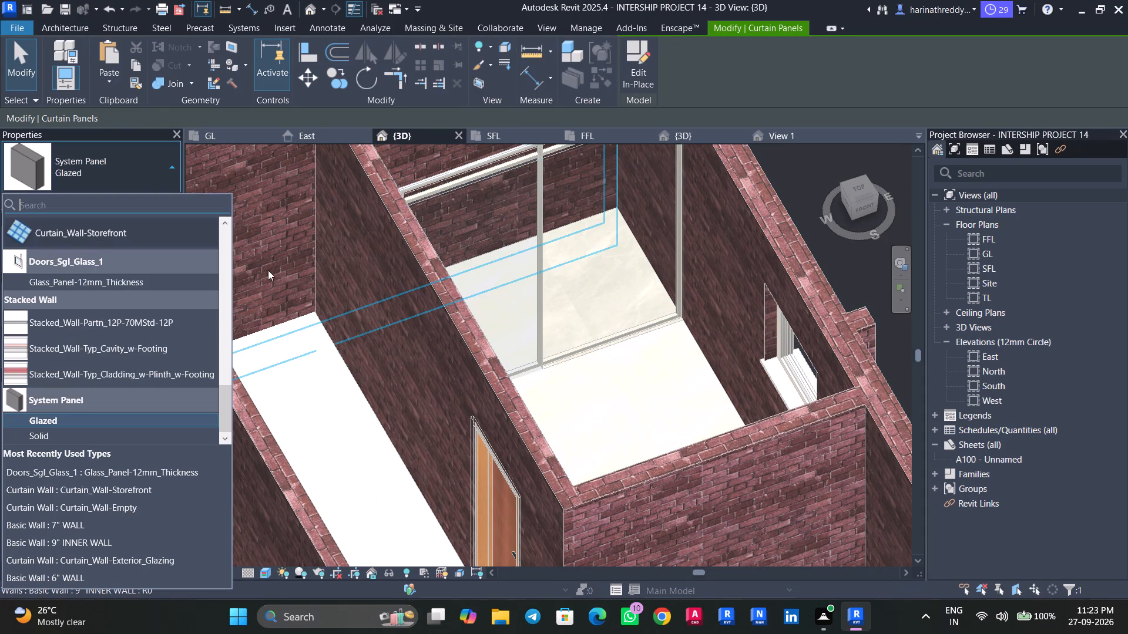
click(89, 278)
key(Escape)
key(Escape)
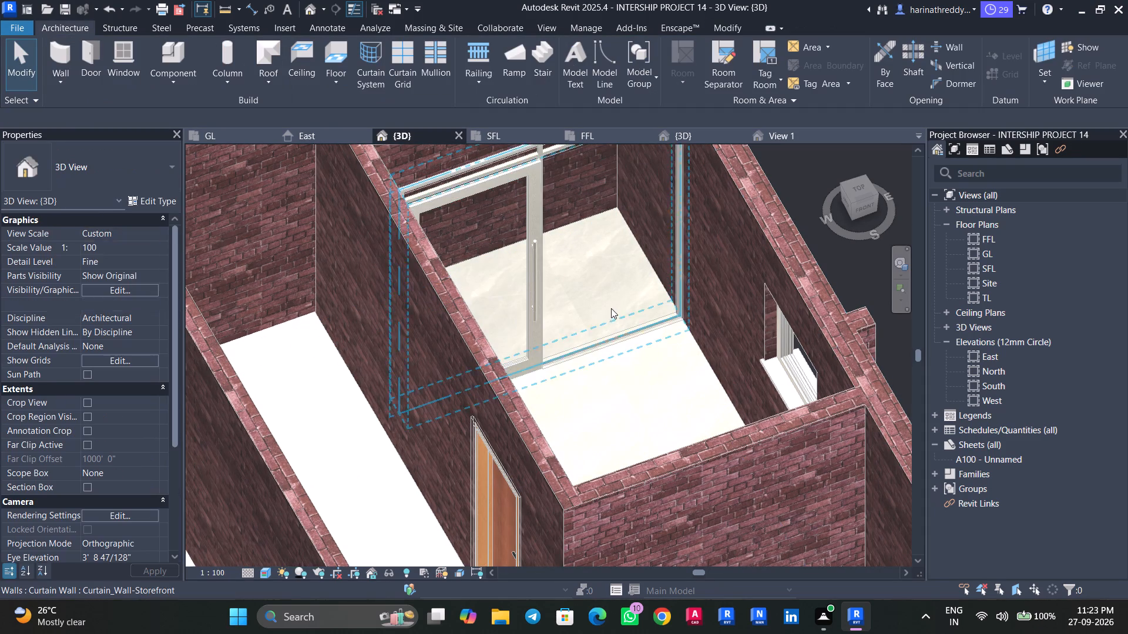
Save the project.
scroll(611, 308, down, 12)
middle_drag(747, 331, 708, 441)
key(ctrl+s)
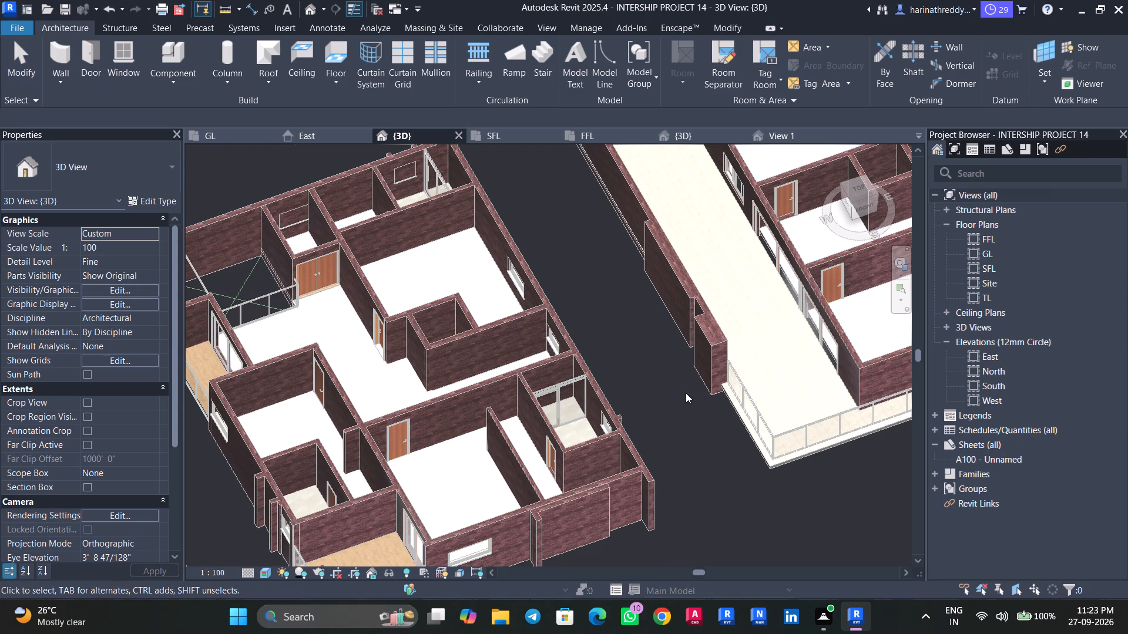
Change the shower partition in the second-floor toilet nearest the glass-railed balcony end to Curtain_Wall-Storefront.
middle_drag(686, 393, 458, 464)
middle_drag(680, 412, 556, 457)
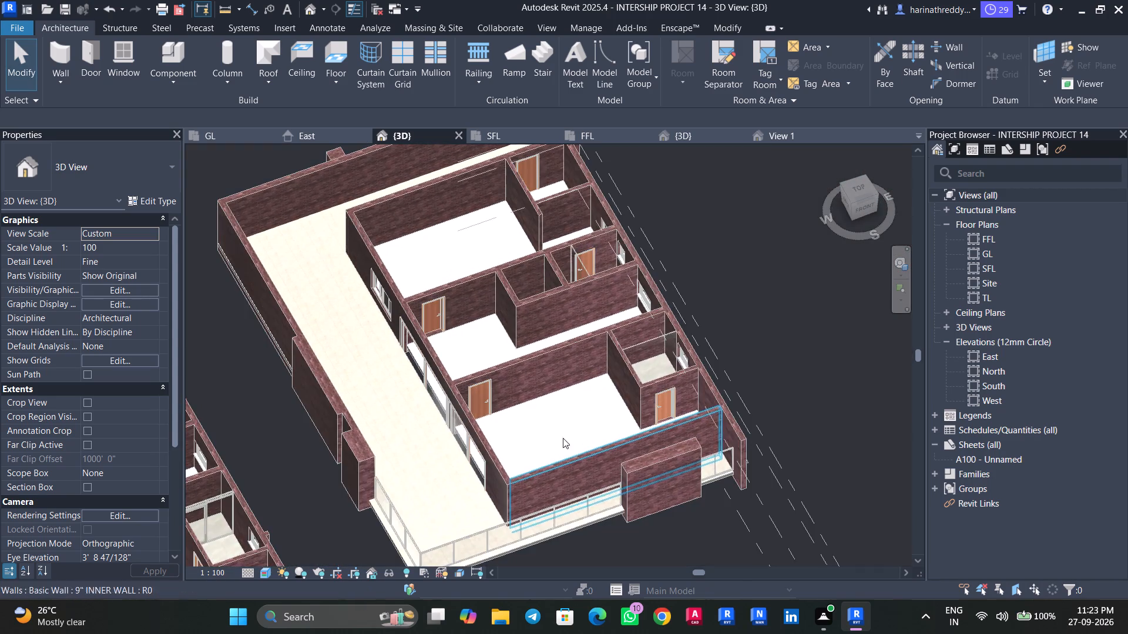
scroll(677, 340, up, 9)
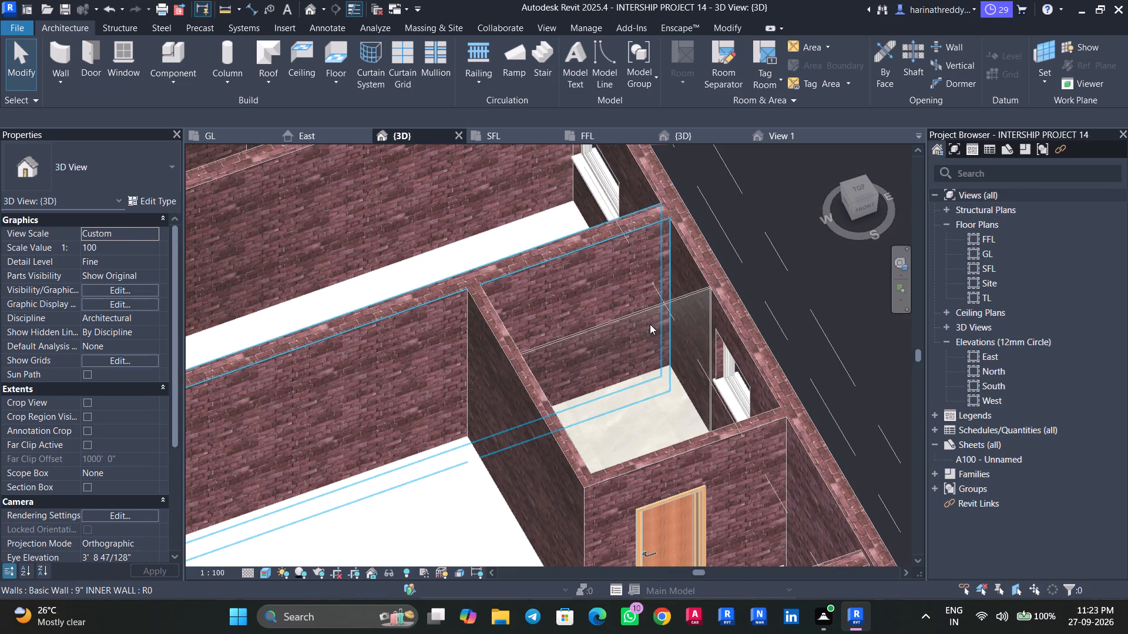
click(650, 324)
key(Escape)
click(652, 312)
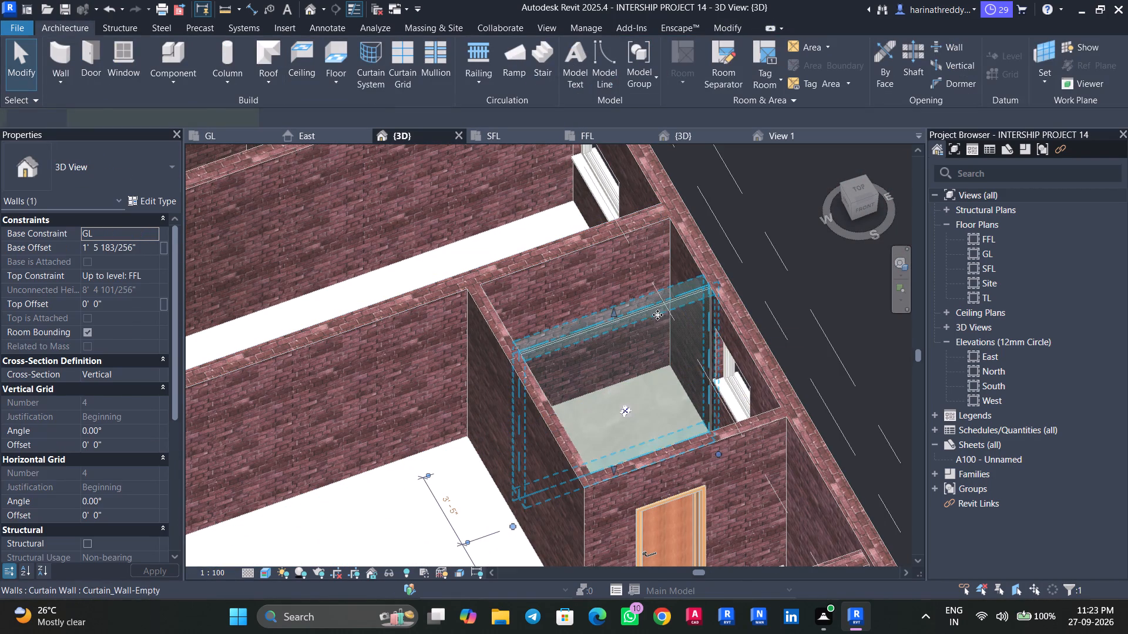
click(152, 159)
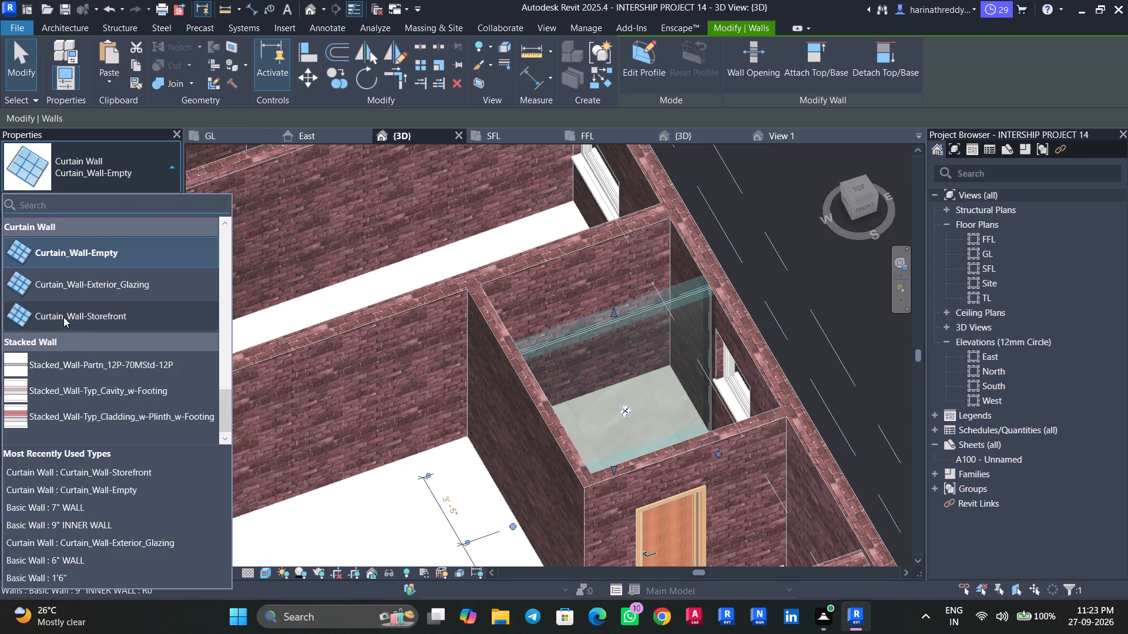
click(63, 317)
Place 30mm_Square rectangular mullions on all grid lines of this second-floor toilet's shower partition.
scroll(637, 349, up, 3)
middle_drag(634, 349, 415, 200)
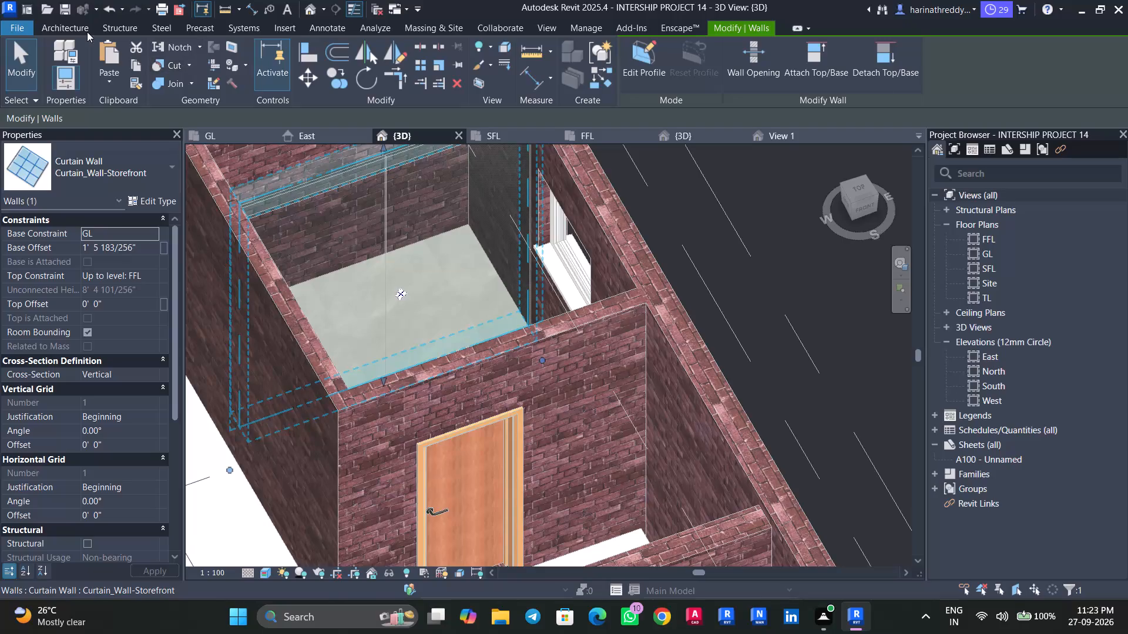
click(86, 26)
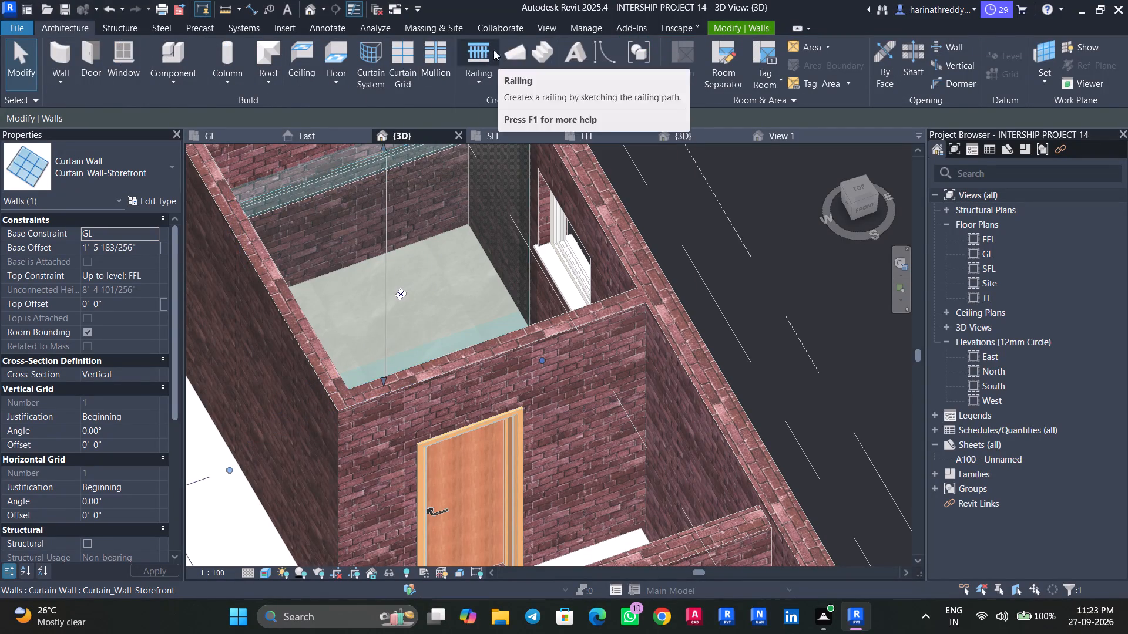
click(434, 62)
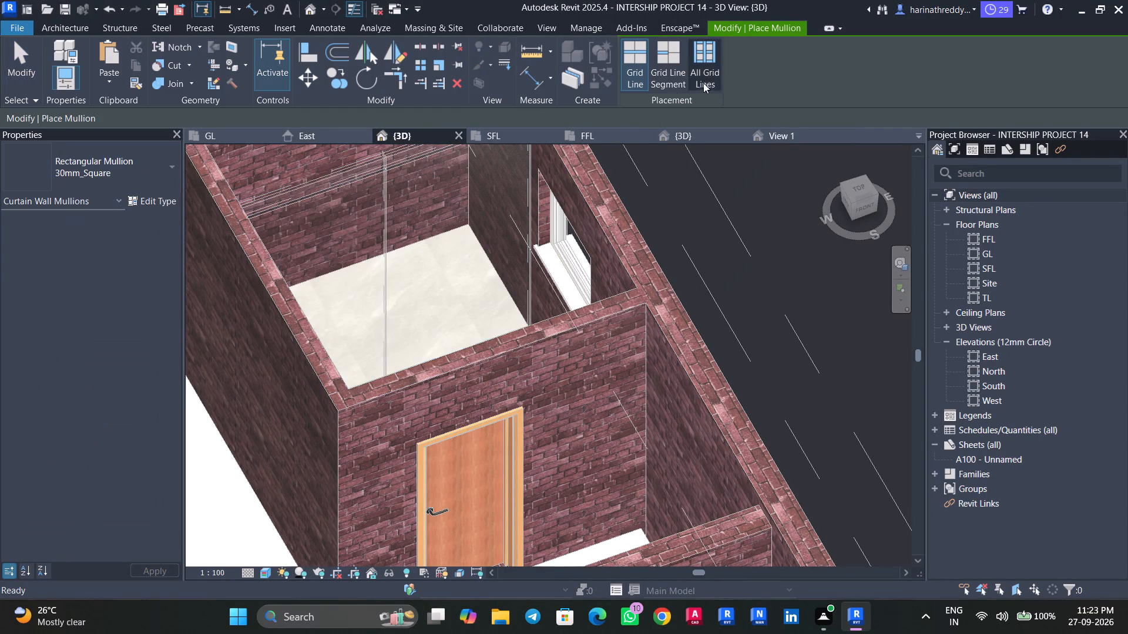
click(704, 82)
click(439, 164)
scroll(438, 164, down, 5)
middle_drag(440, 173, 438, 242)
key(Escape)
key(Escape)
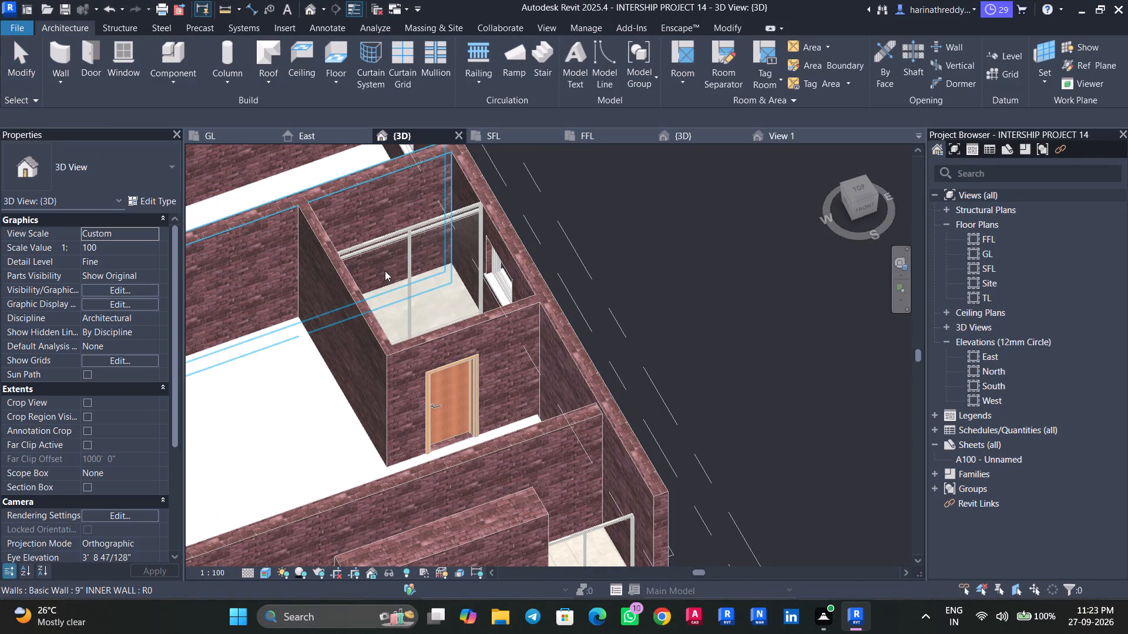
Replace the partition's window-wall-side glazed panel with the Doors_Sgl_Glass_1 Glass_Panel-12mm_Thickness door.
key(Tab)
key(Tab)
click(448, 269)
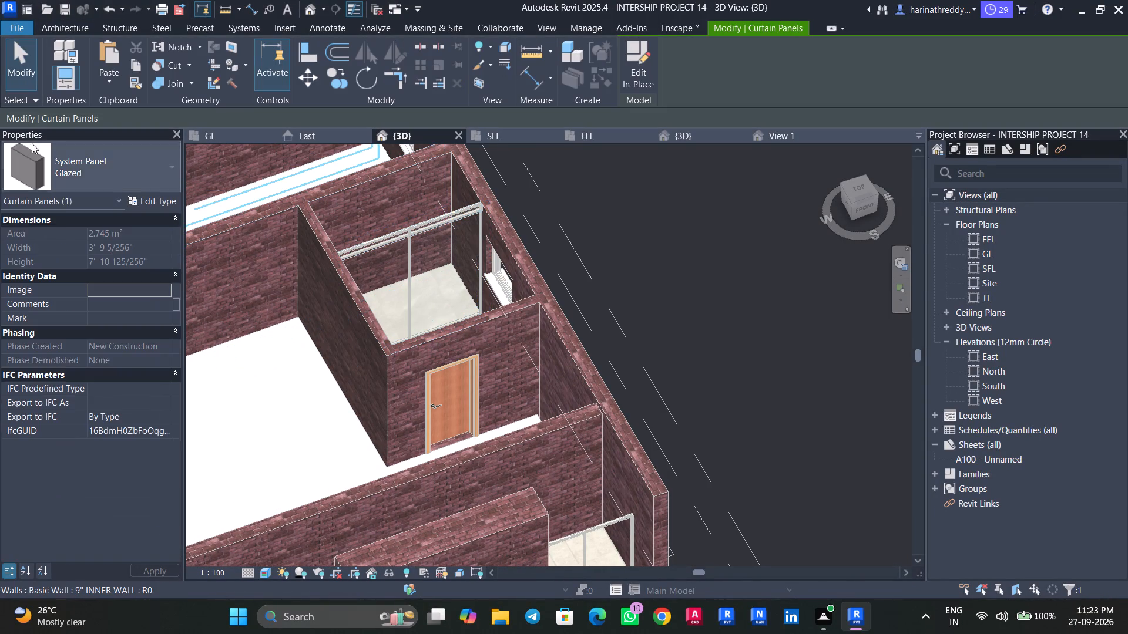
click(34, 143)
click(76, 273)
click(82, 282)
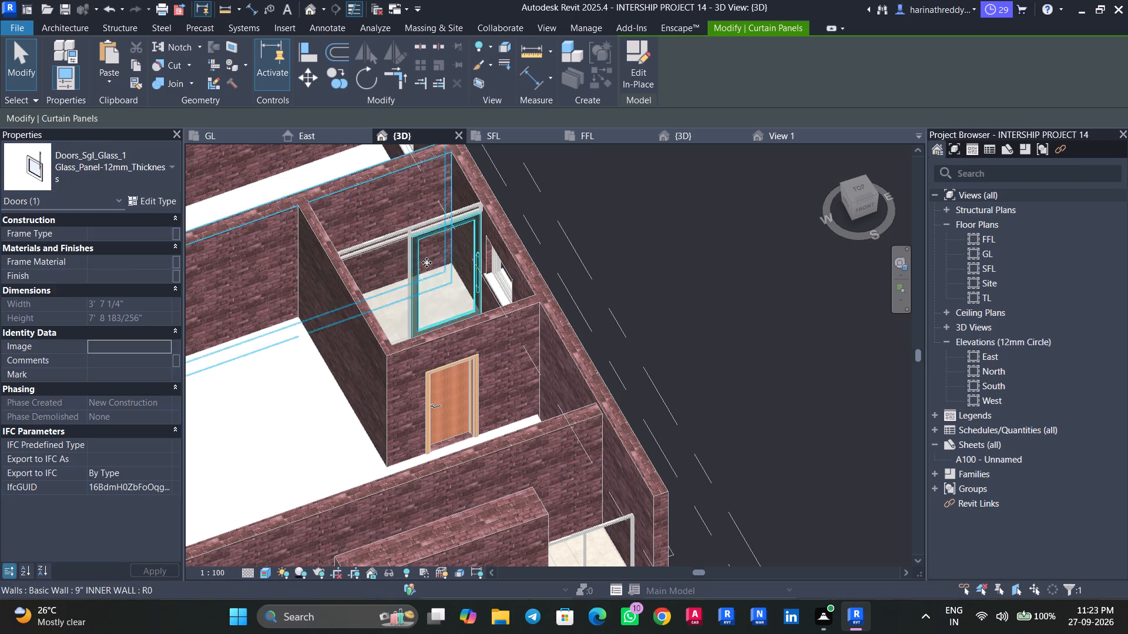
key(Escape)
key(Escape)
Change the shower partition in the second-floor middle toilet to the Curtain_Wall-Storefront type.
middle_drag(556, 237, 572, 342)
scroll(559, 314, down, 7)
scroll(530, 204, up, 1)
middle_drag(532, 208, 573, 361)
scroll(424, 275, up, 4)
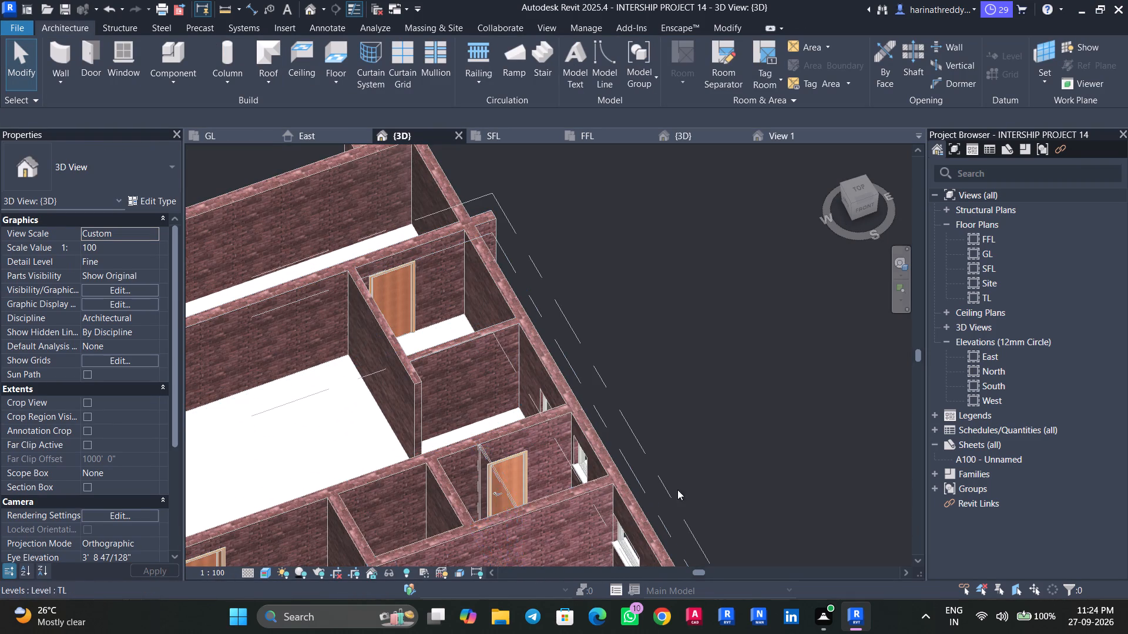
scroll(677, 490, up, 1)
shift+middle_drag(674, 490, 556, 470)
scroll(556, 461, down, 16)
middle_drag(555, 456, 539, 240)
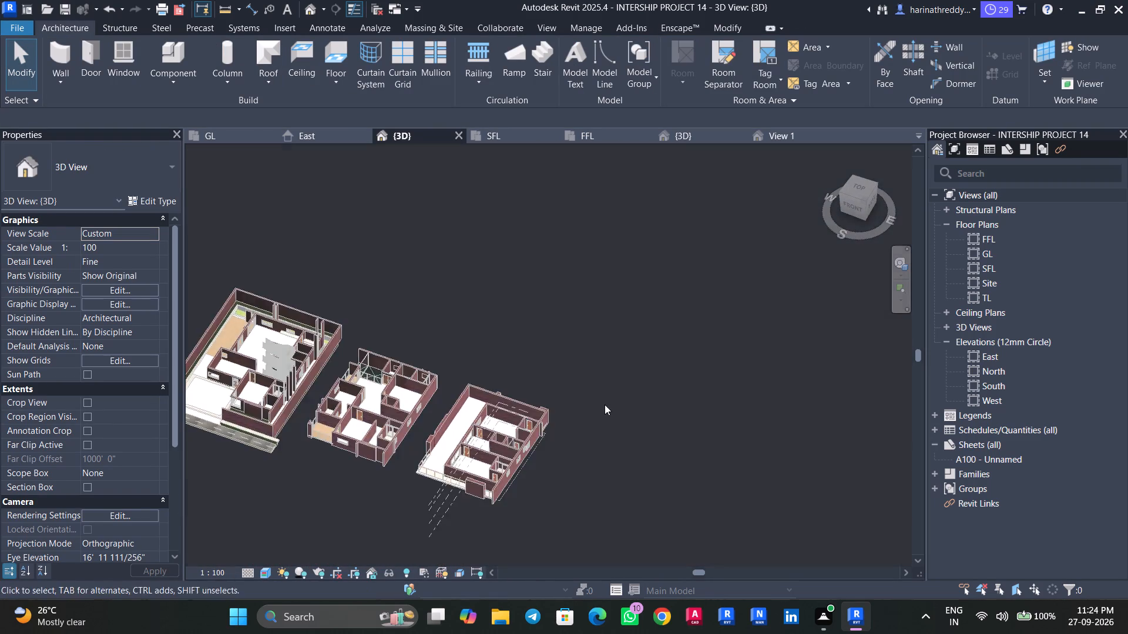
middle_drag(617, 457, 547, 433)
shift+scroll(546, 432, down, 1)
middle_drag(533, 425, 656, 297)
scroll(596, 406, up, 1)
shift+middle_drag(595, 406, 549, 419)
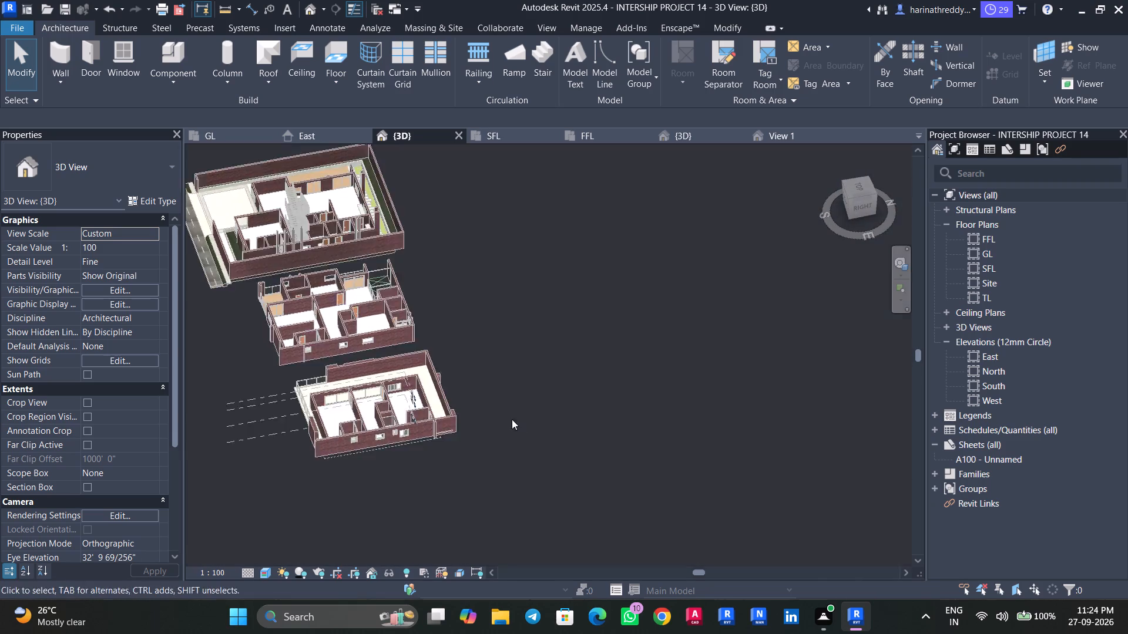
middle_drag(513, 419, 585, 360)
scroll(429, 352, up, 12)
click(424, 427)
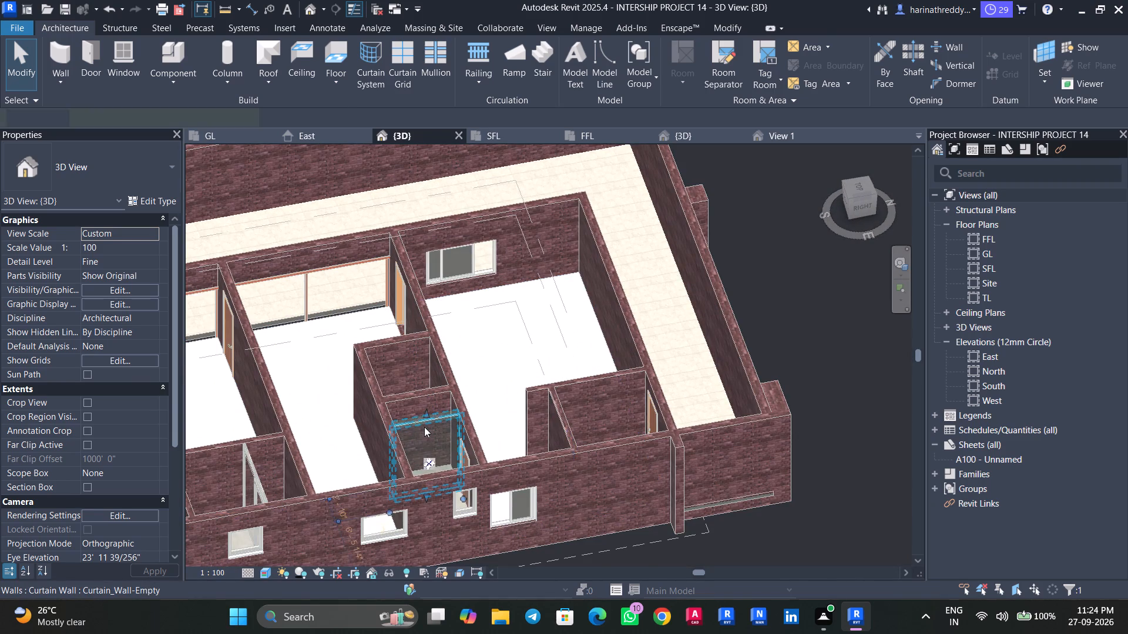
scroll(424, 427, up, 5)
click(94, 158)
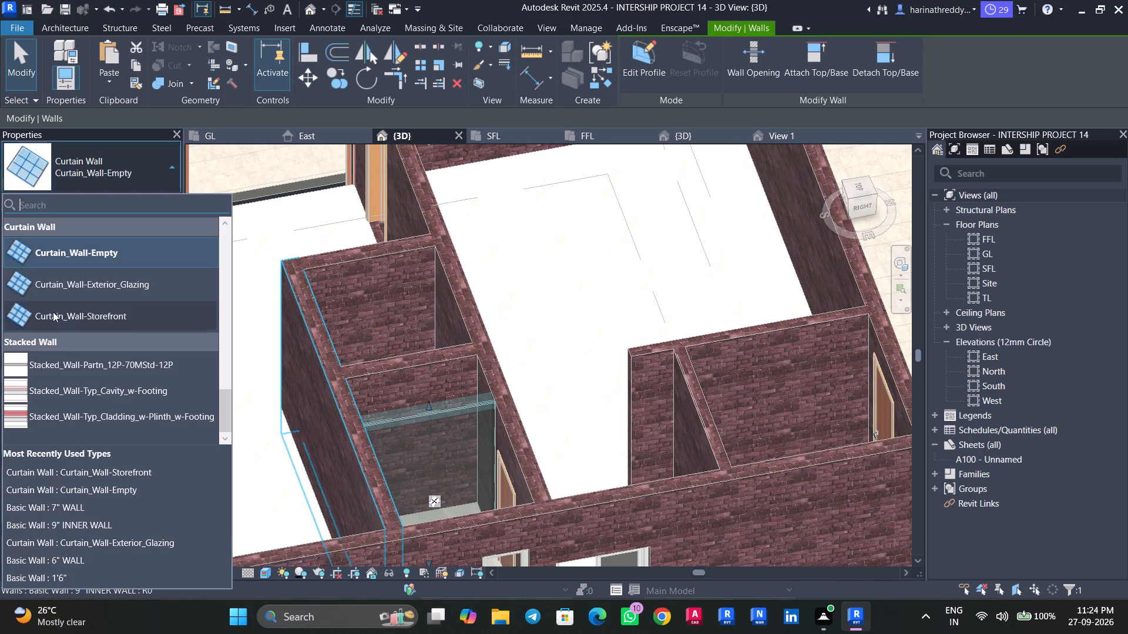
click(90, 316)
Place 30mm_Square rectangular mullions on all grid lines of the second-floor middle toilet's shower partition.
middle_drag(440, 350, 388, 190)
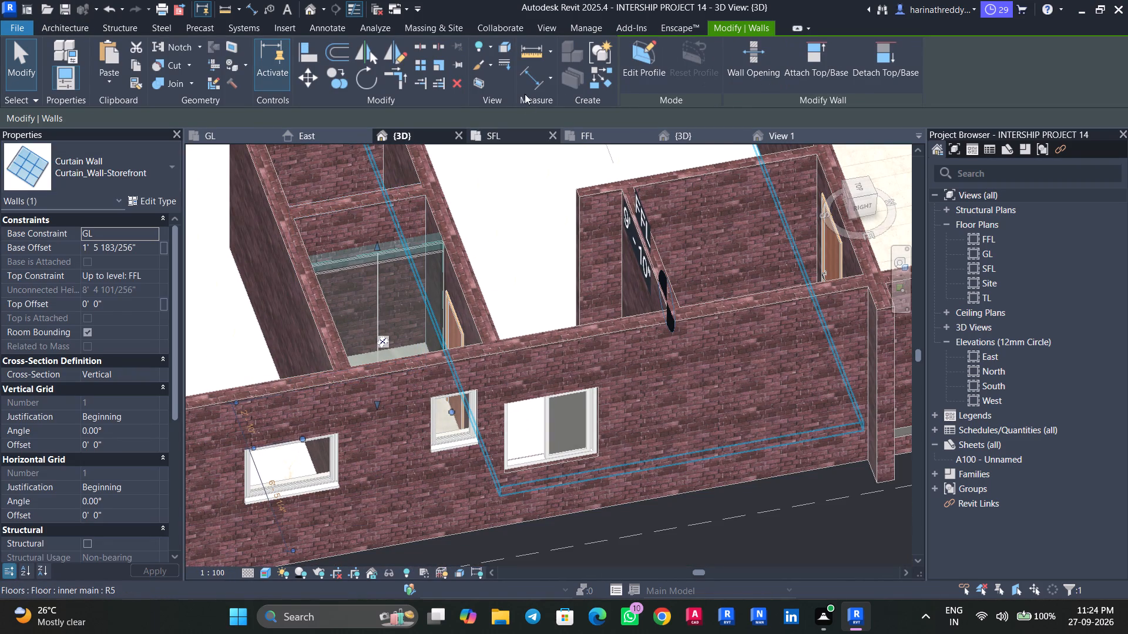
click(83, 29)
click(429, 68)
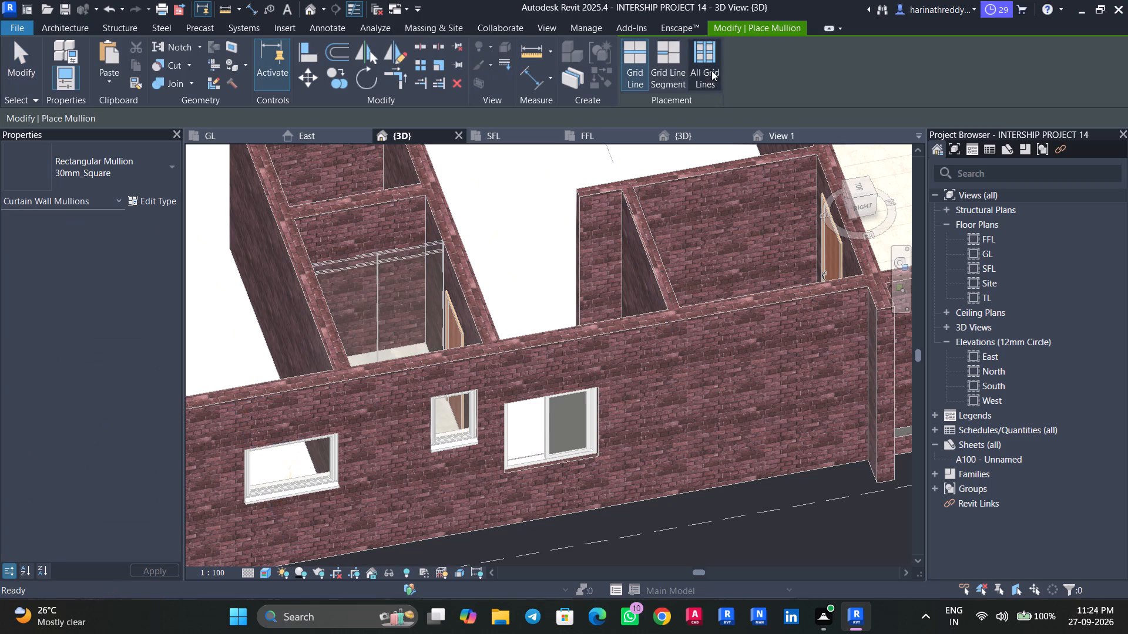
click(713, 70)
scroll(404, 276, up, 4)
click(404, 274)
key(Escape)
key(Escape)
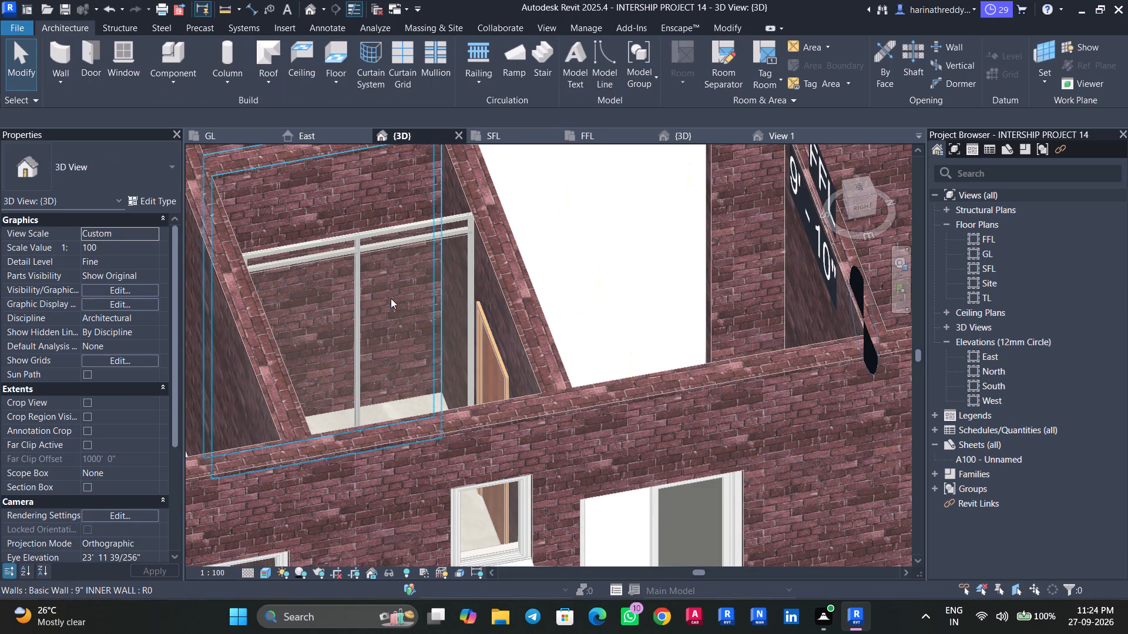
Replace the partition's glazed panel nearest the wooden toilet door with the Doors_Sgl_Glass_1 Glass_Panel-12mm_Thickness door.
key(Tab)
key(Tab)
click(399, 304)
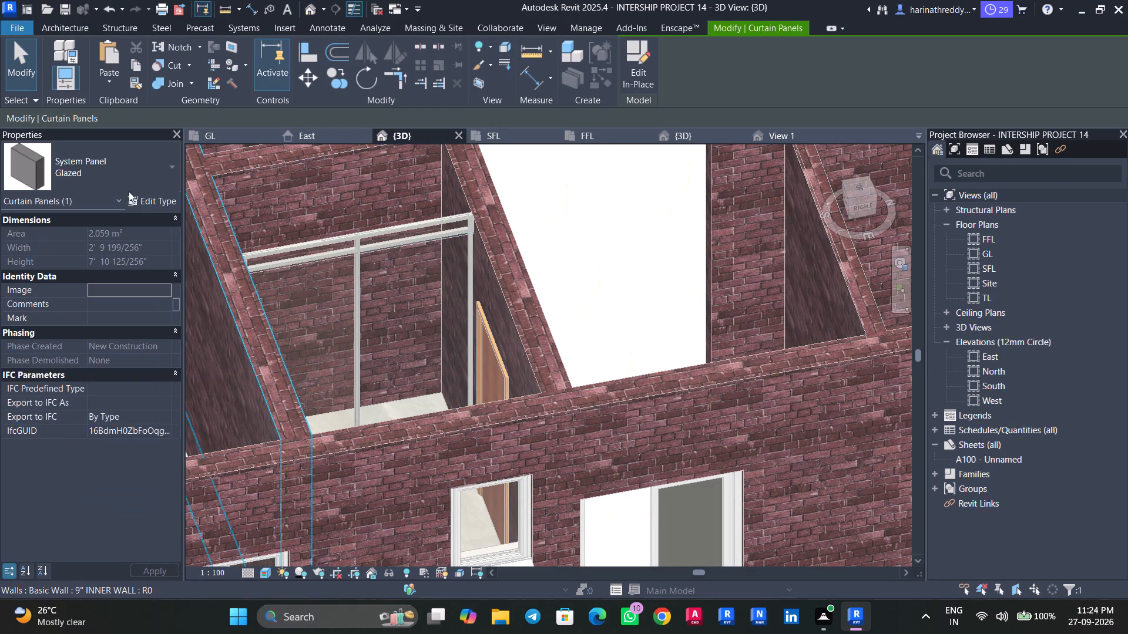
click(126, 162)
click(89, 273)
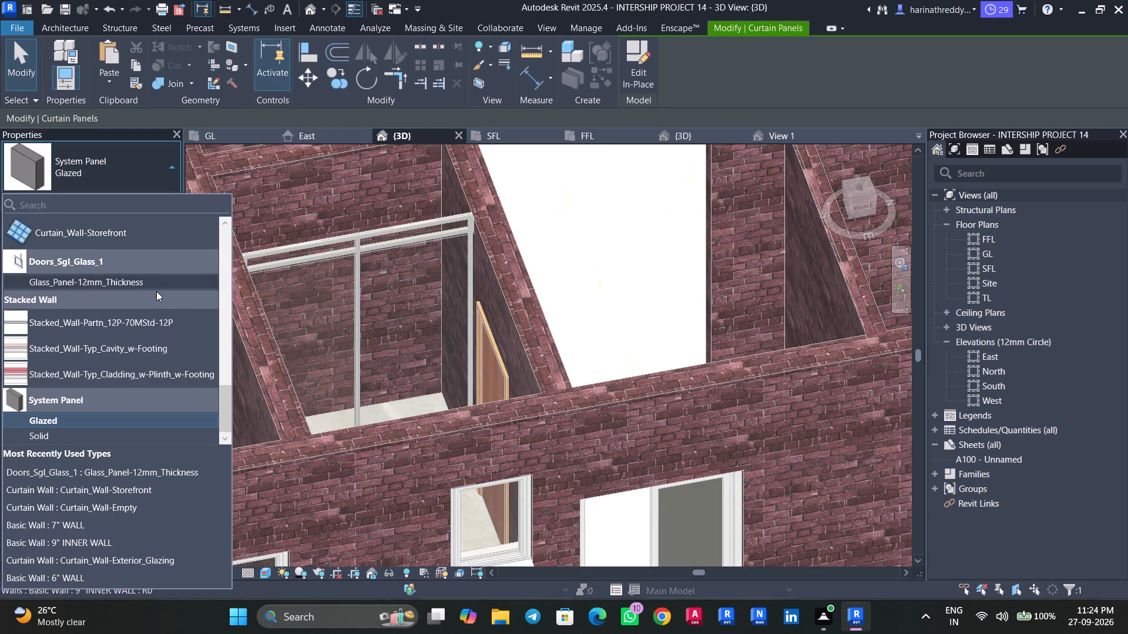
click(155, 286)
key(Escape)
key(Escape)
Save the project with the whole three-floor model in the 3D view.
scroll(304, 318, down, 8)
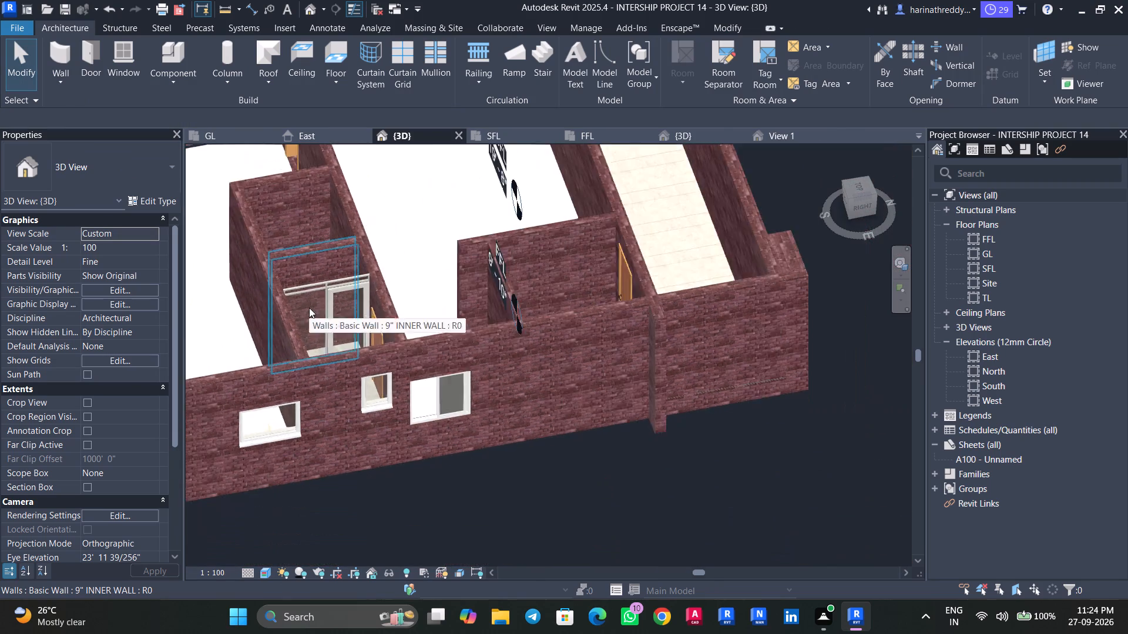
scroll(309, 308, down, 5)
shift+middle_drag(321, 404, 424, 396)
scroll(420, 386, down, 2)
scroll(420, 390, up, 1)
scroll(420, 390, down, 2)
scroll(420, 385, up, 1)
scroll(420, 385, down, 2)
middle_drag(413, 353, 373, 515)
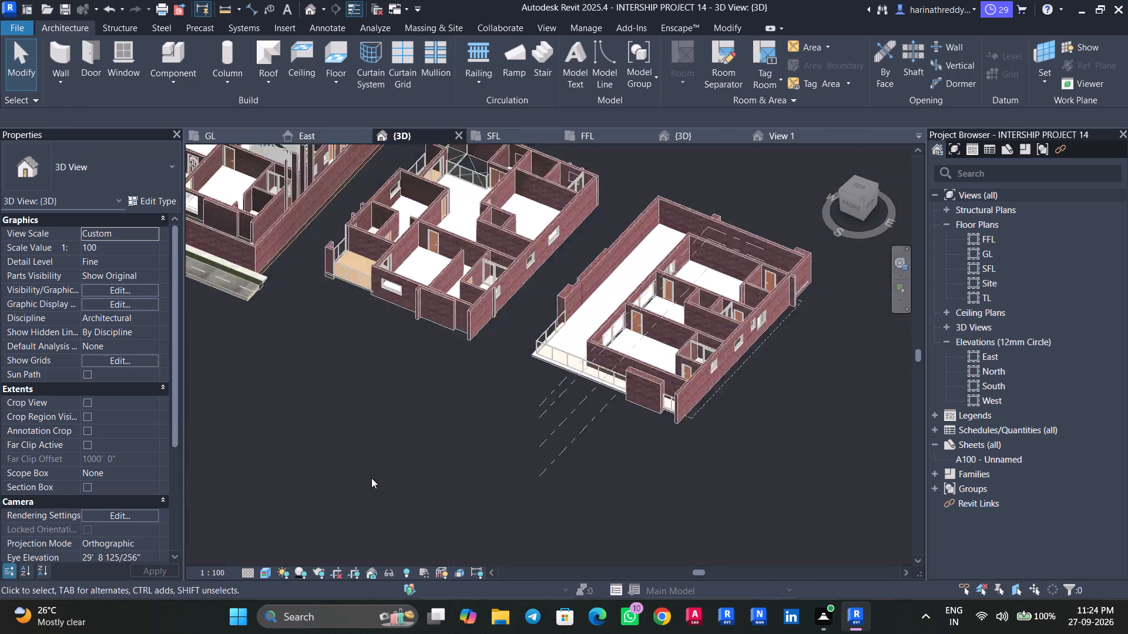
scroll(371, 478, down, 4)
key(ctrl+s)
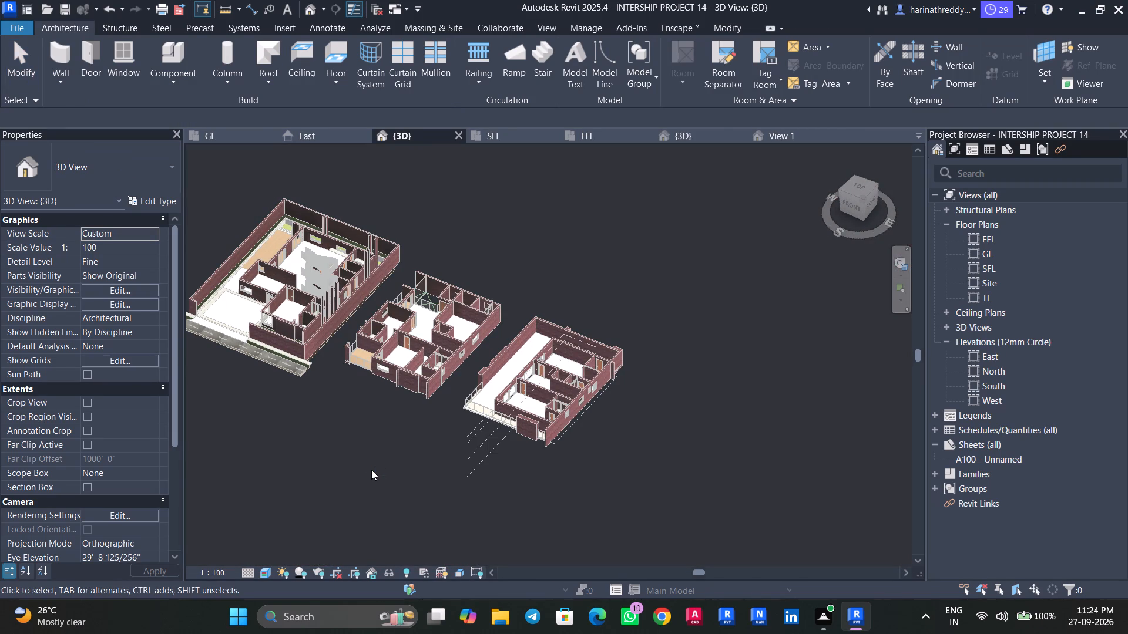
Open the GL floor plan and examine the ground, first and second floor layouts on the PDF underlay.
click(217, 137)
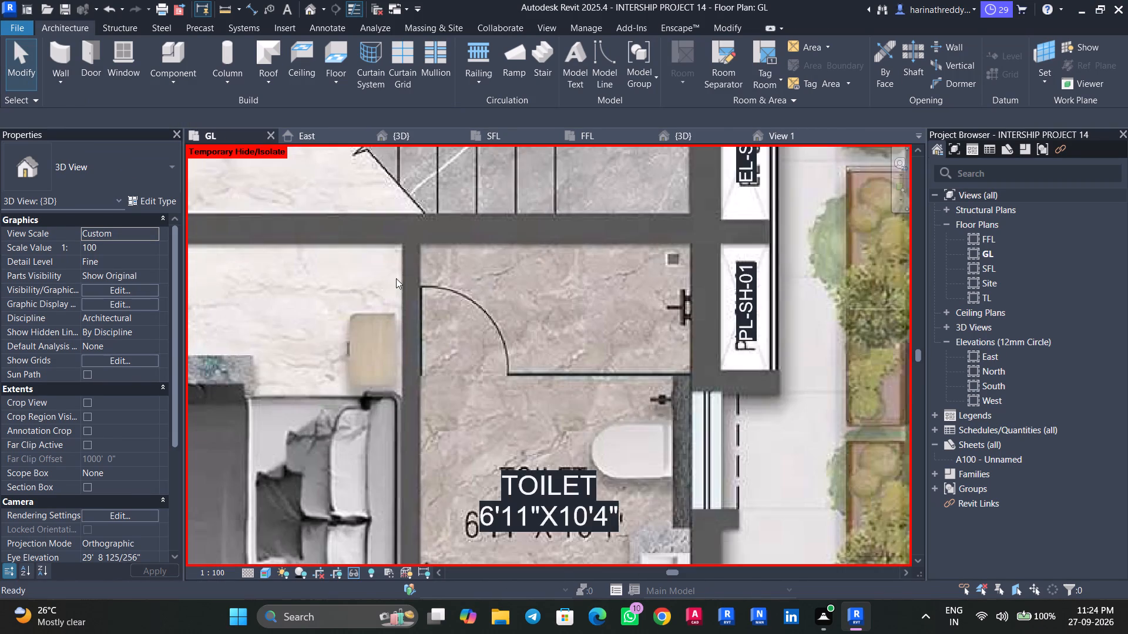
scroll(396, 278, down, 20)
scroll(396, 278, down, 1)
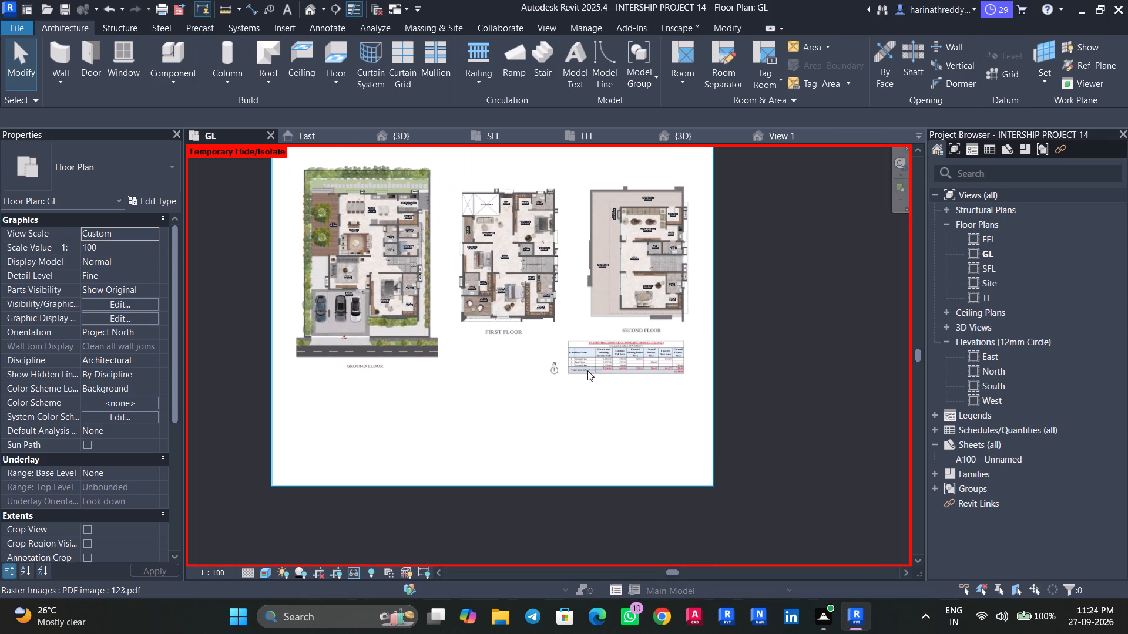
middle_drag(590, 408, 592, 454)
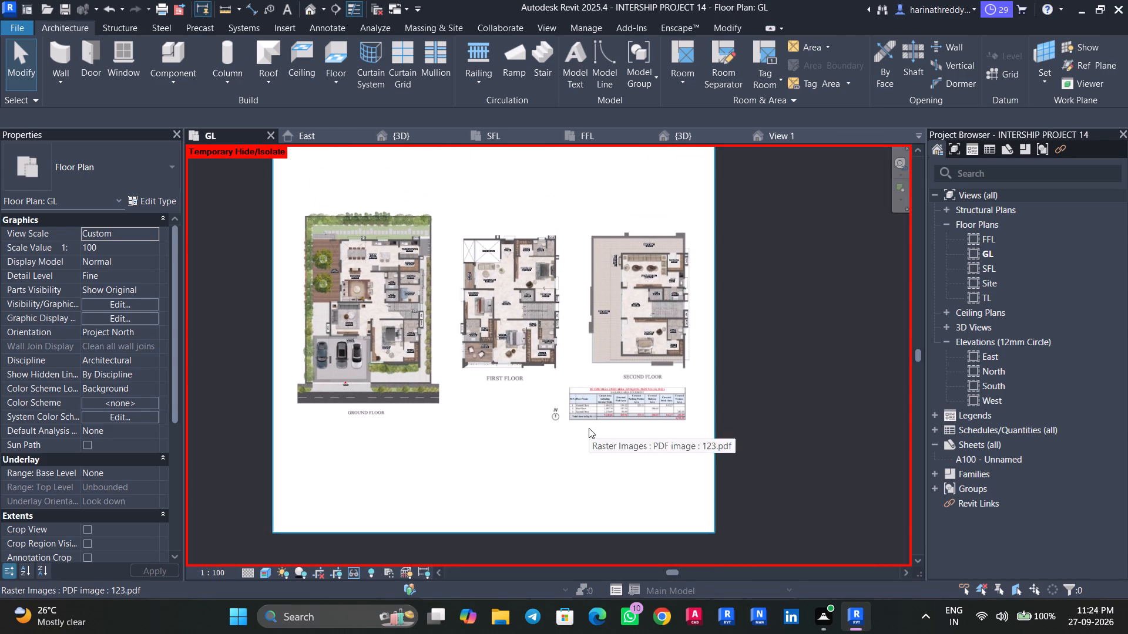
scroll(439, 412, up, 6)
middle_drag(351, 429, 446, 458)
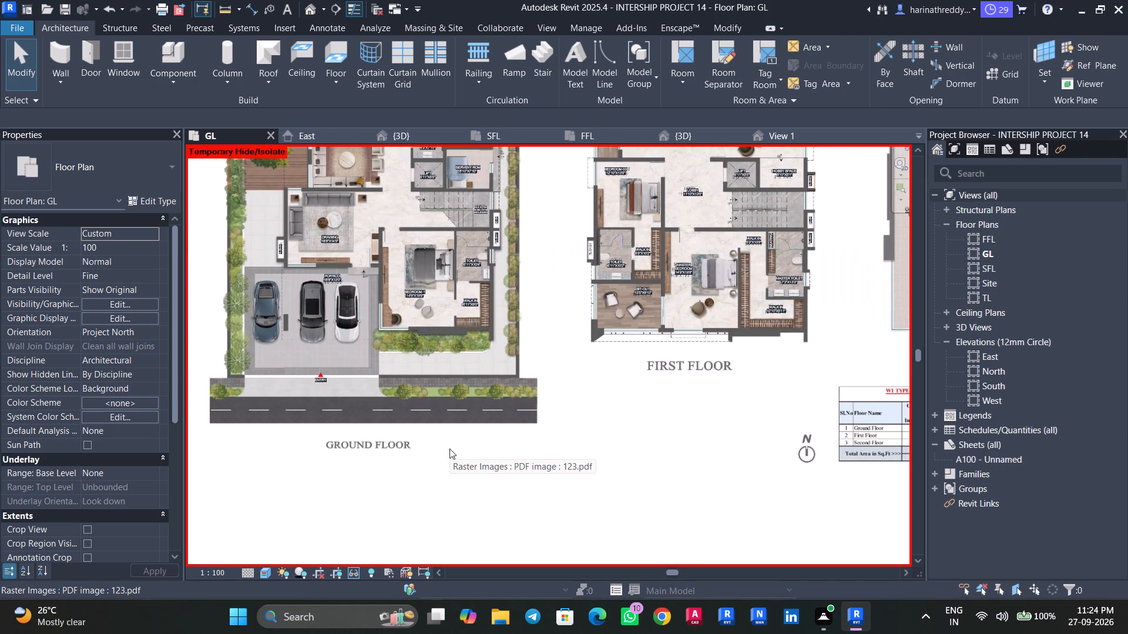
scroll(449, 448, down, 4)
scroll(351, 178, up, 10)
scroll(352, 226, down, 8)
middle_drag(426, 249, 422, 238)
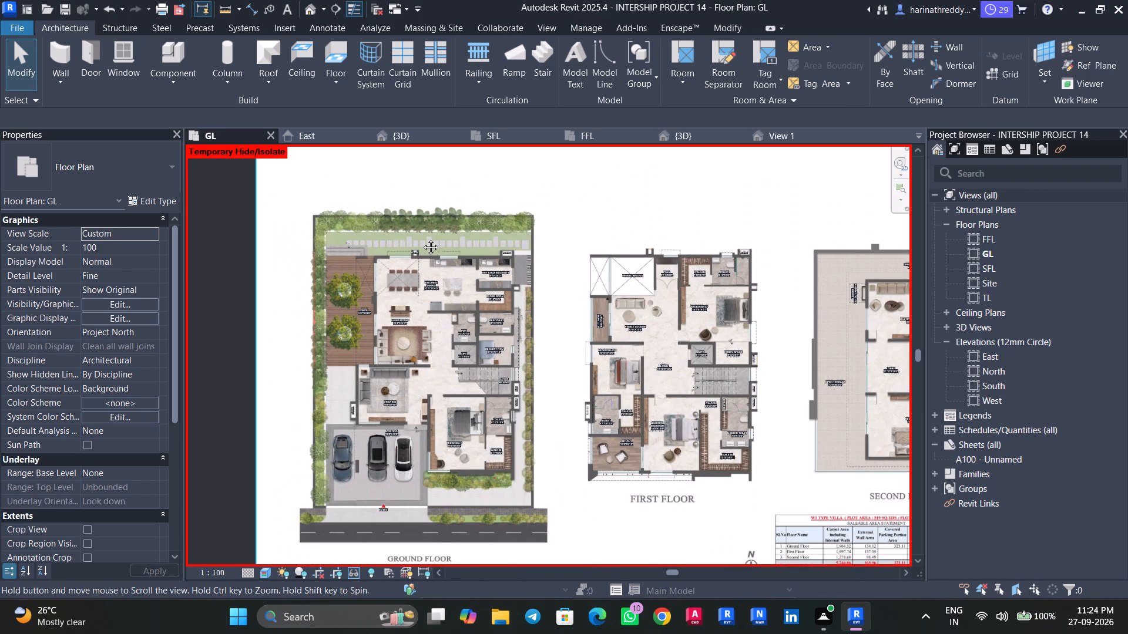
middle_drag(422, 238, 414, 207)
scroll(452, 272, up, 4)
middle_drag(452, 271, 402, 305)
scroll(399, 303, down, 8)
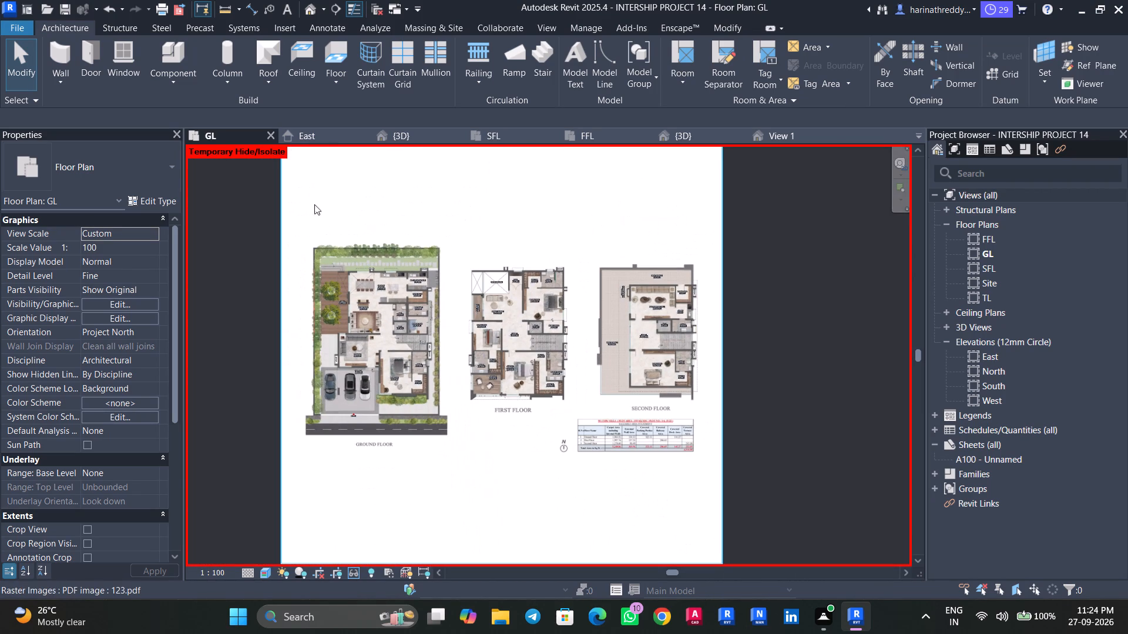
Unload the linked 123.pdf underlay from the project.
click(288, 26)
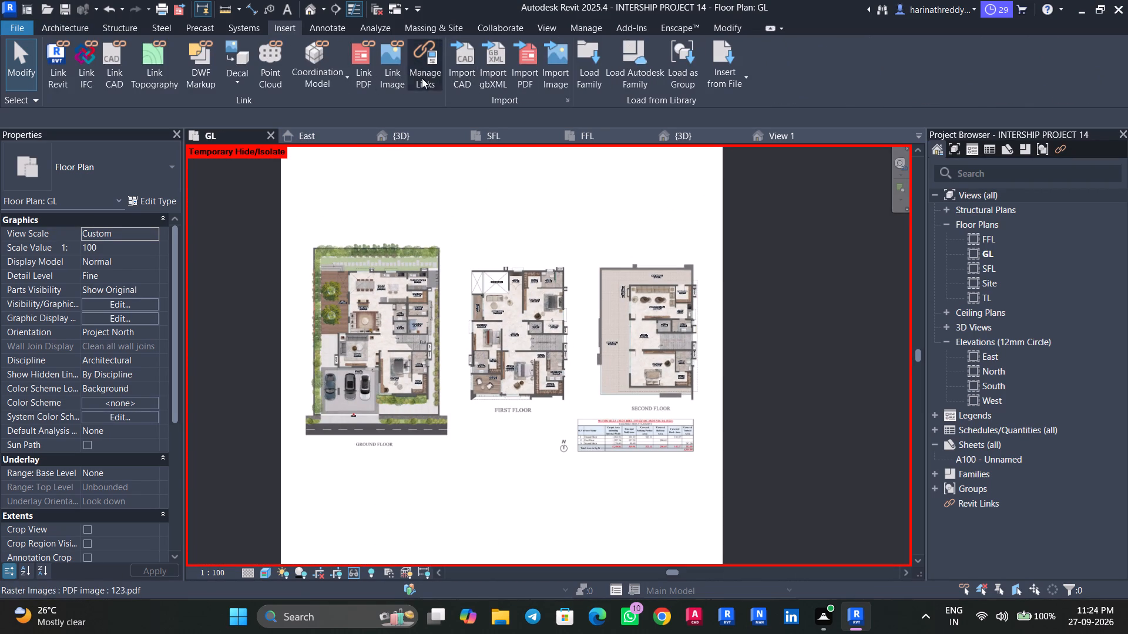
click(422, 78)
click(94, 145)
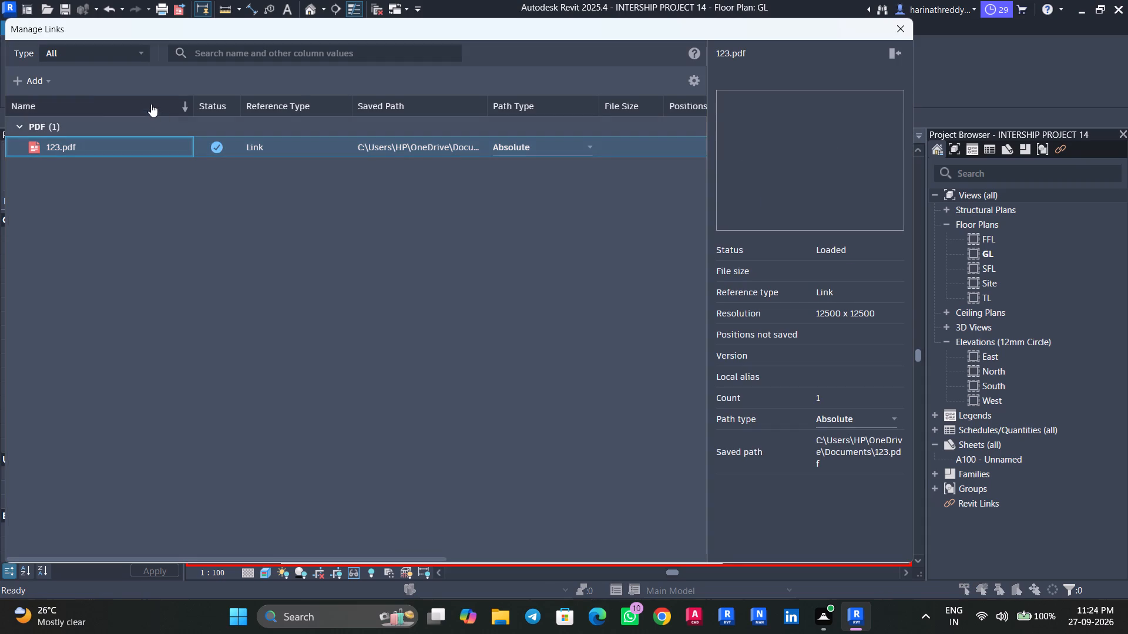
click(166, 80)
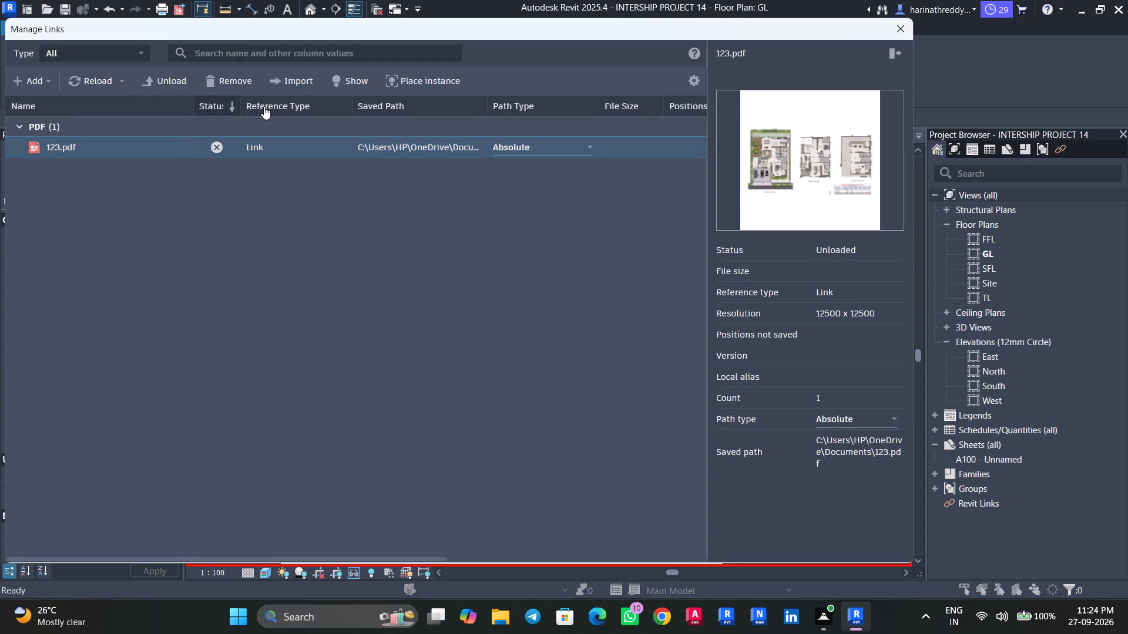
click(888, 31)
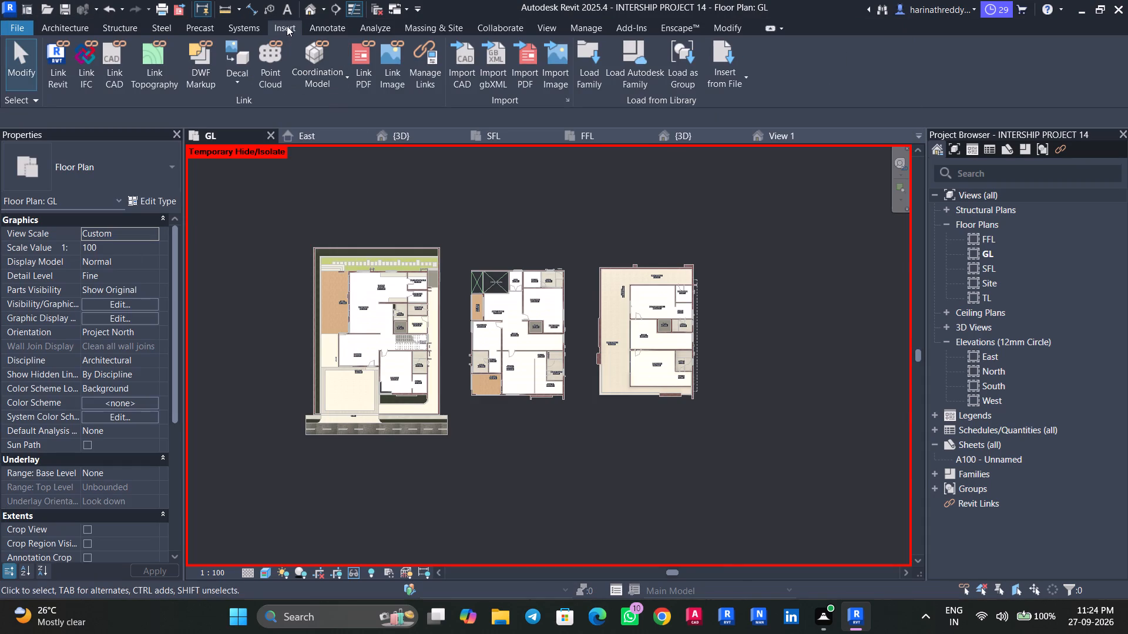
Export the GL plan as an ISO A4 PDF to the Downloads folder, without saving the settings and leaving Temporary Hide/Isolate on.
click(183, 14)
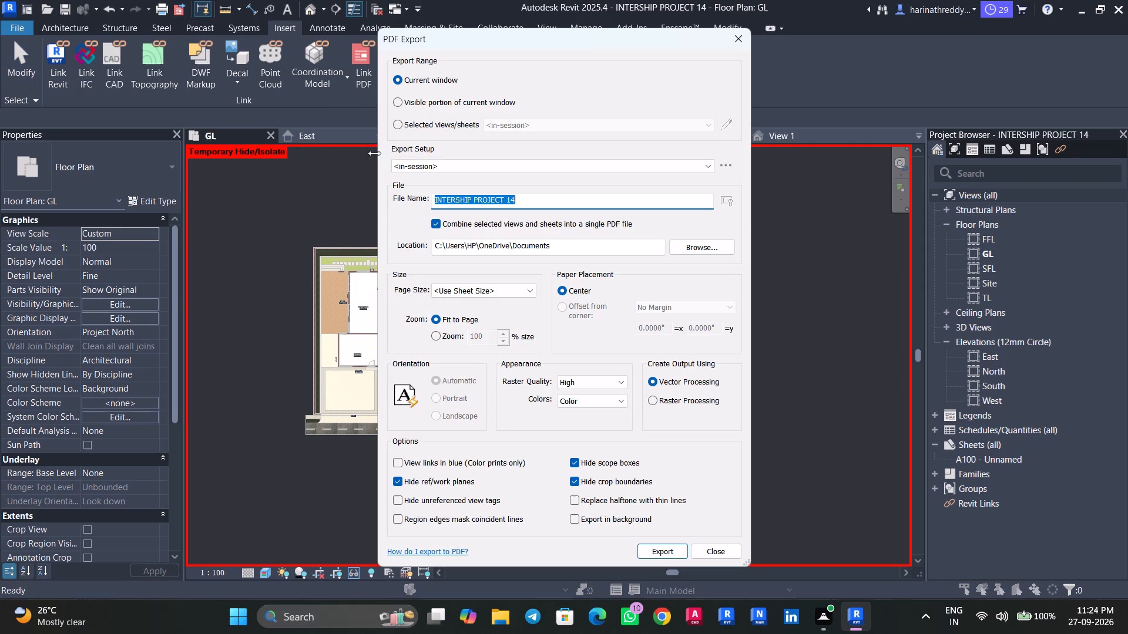
click(695, 248)
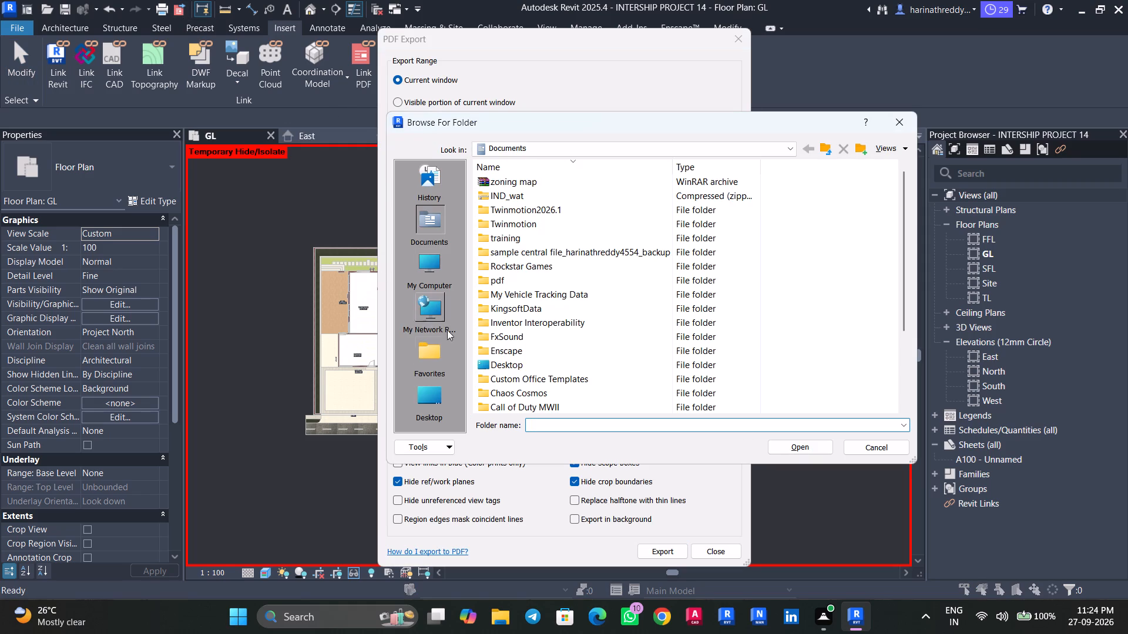
click(427, 382)
click(527, 325)
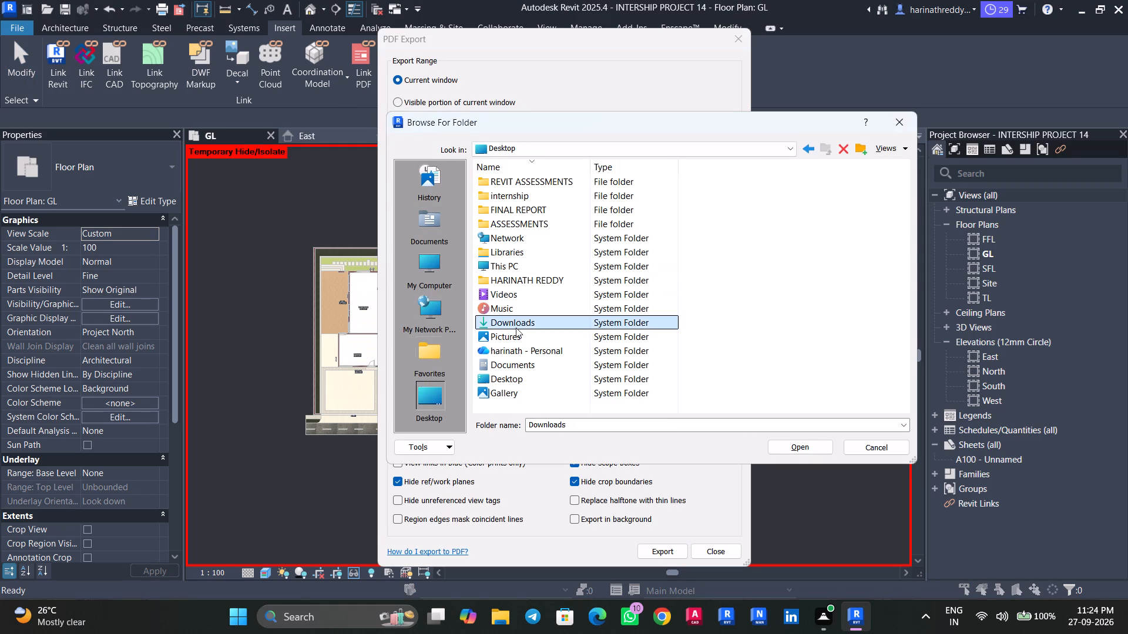
click(808, 448)
click(800, 450)
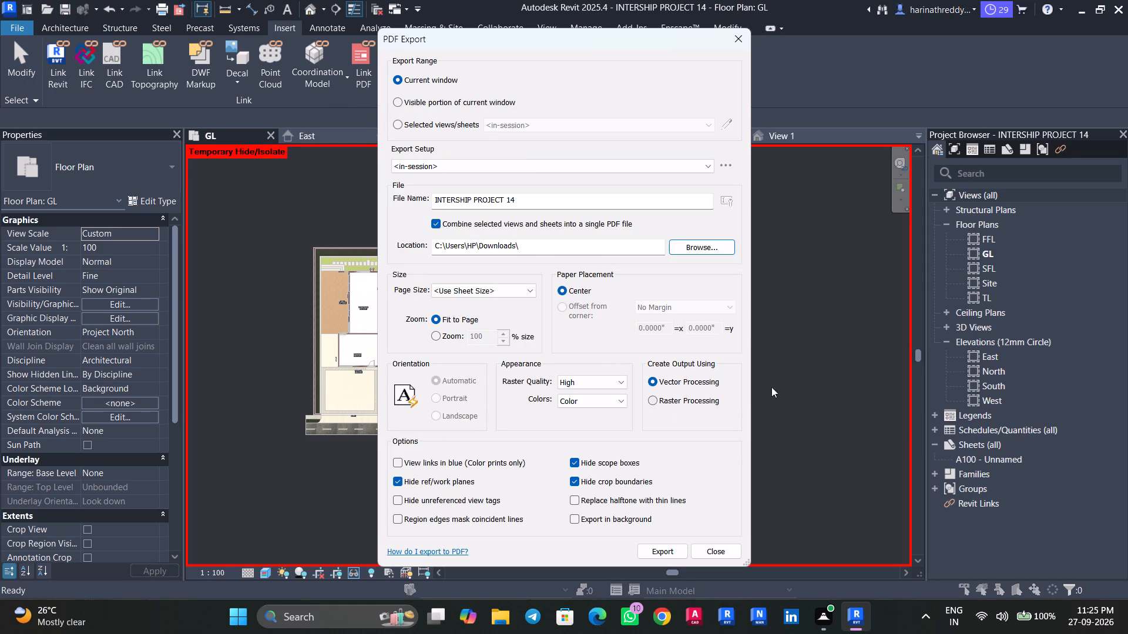
click(519, 294)
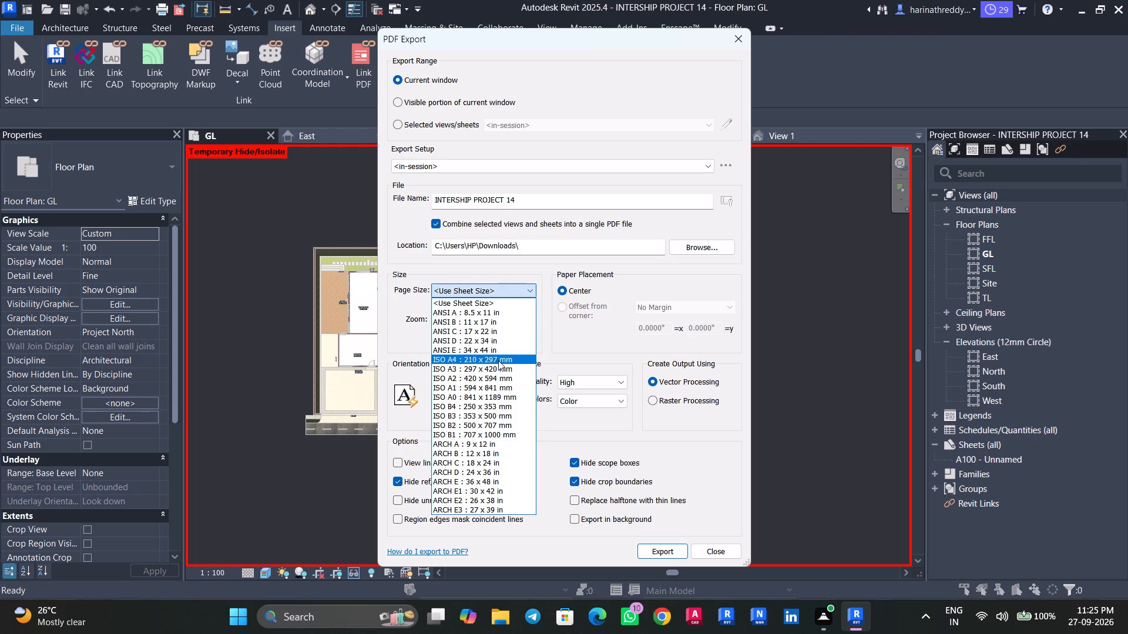
click(498, 360)
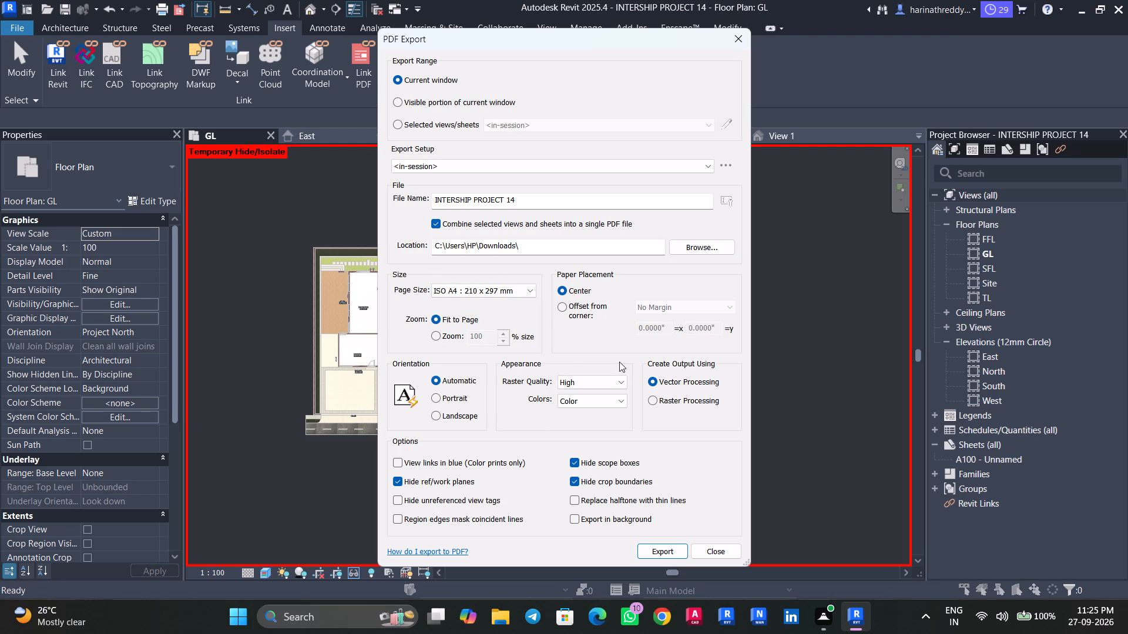
click(652, 552)
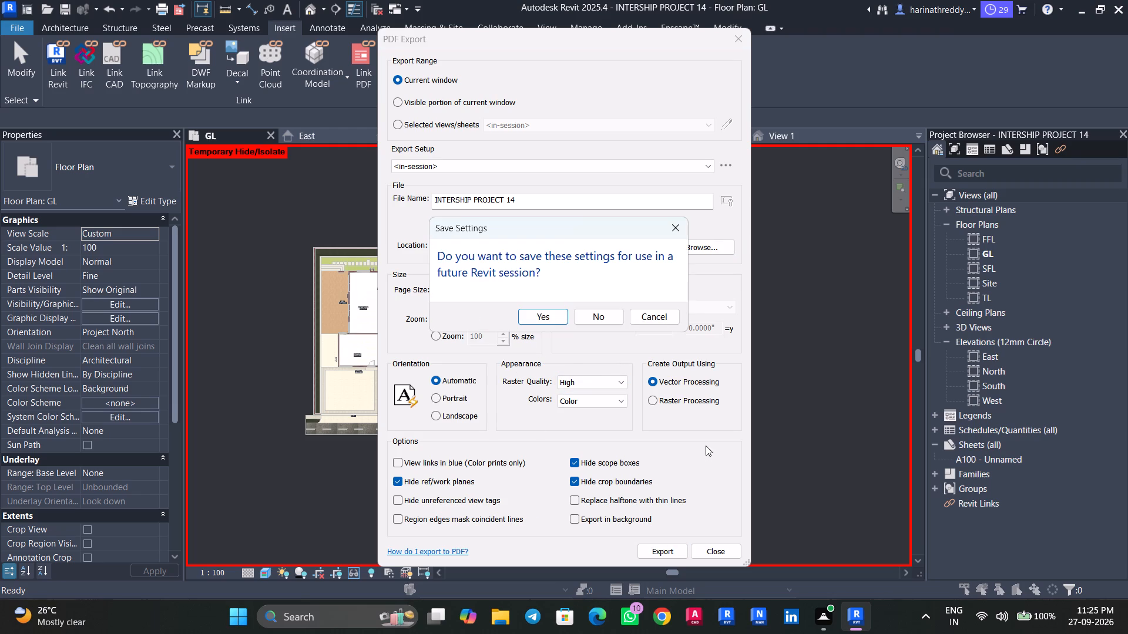
click(579, 311)
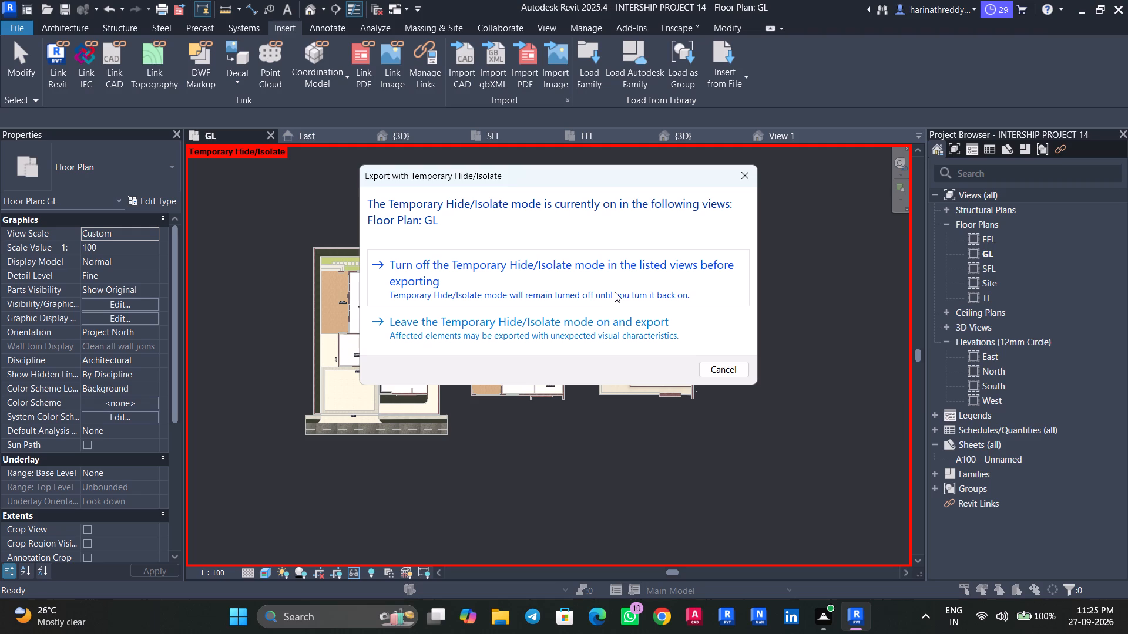
click(615, 323)
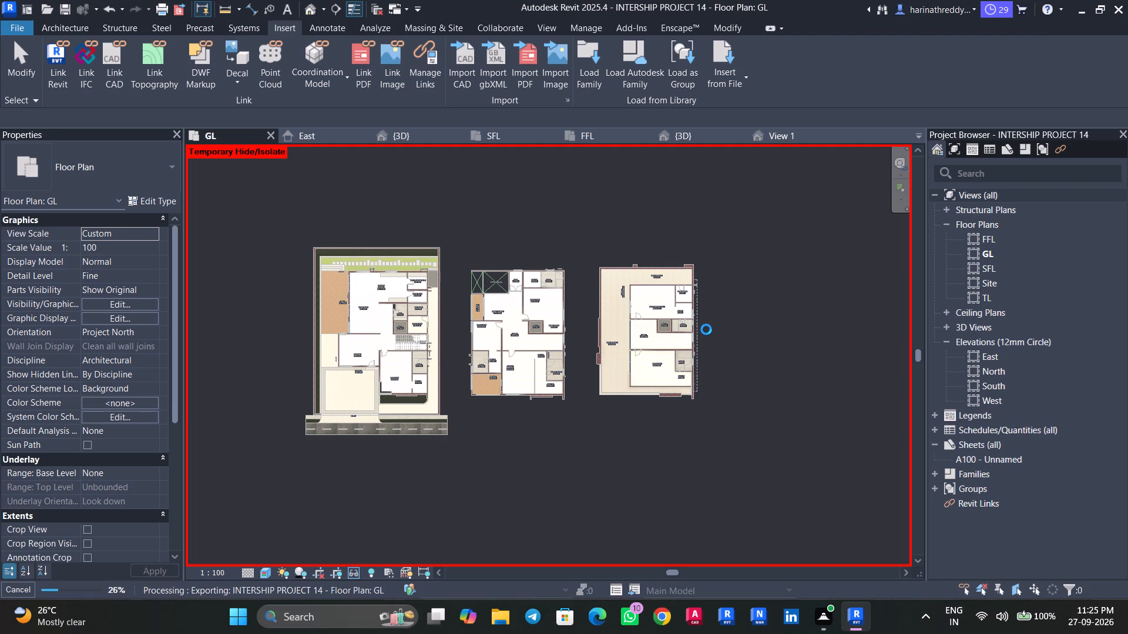
Switch to File Explorer, open INTERSHIP PROJECT 14.pdf from Downloads, review the exported floor plans, and return to Revit.
click(499, 626)
click(58, 201)
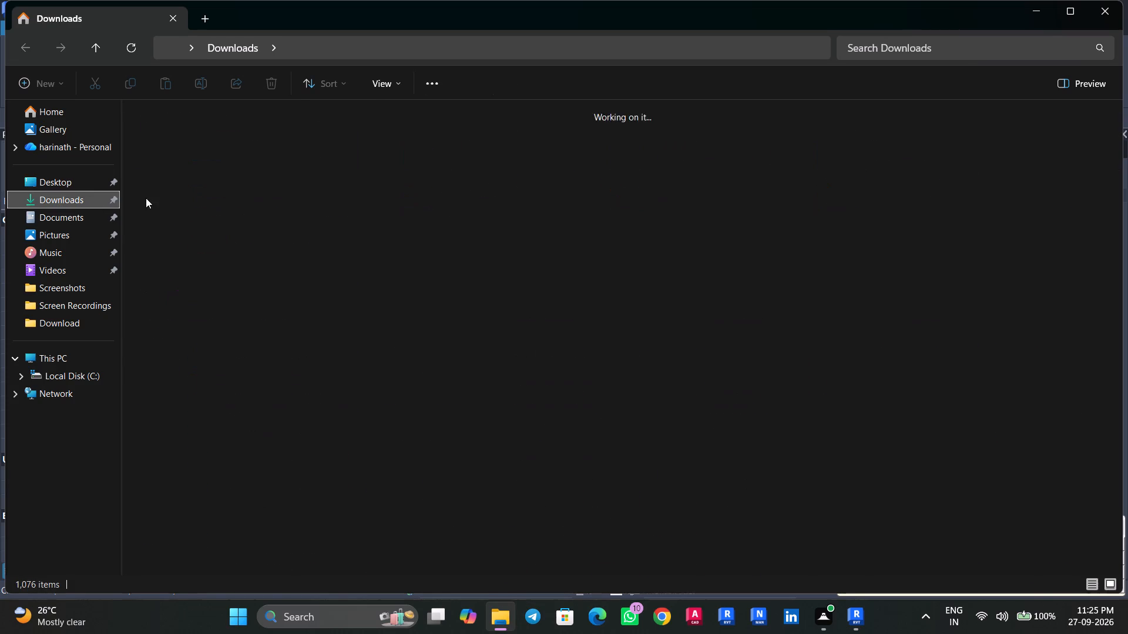
double_click(159, 171)
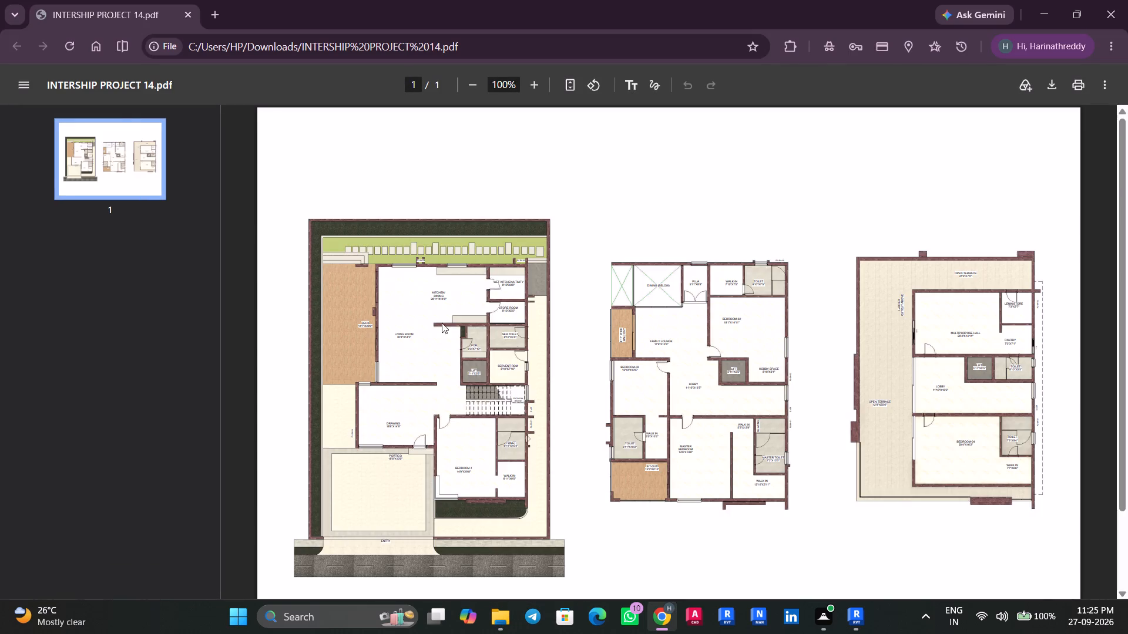
scroll(516, 341, down, 4)
scroll(516, 341, up, 2)
click(1108, 12)
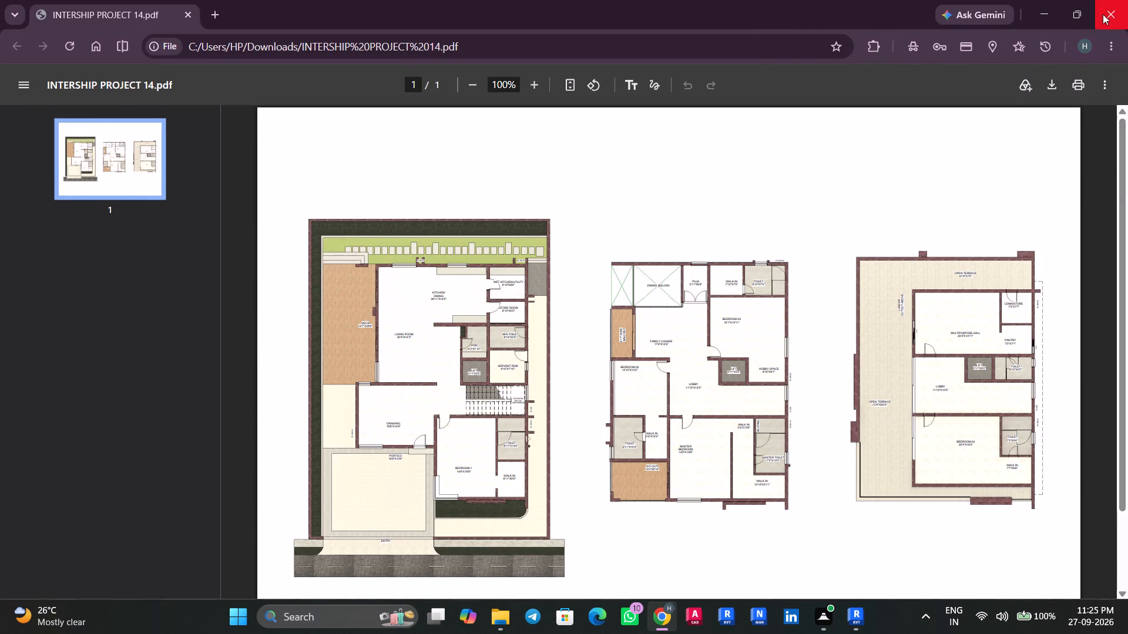
click(1036, 16)
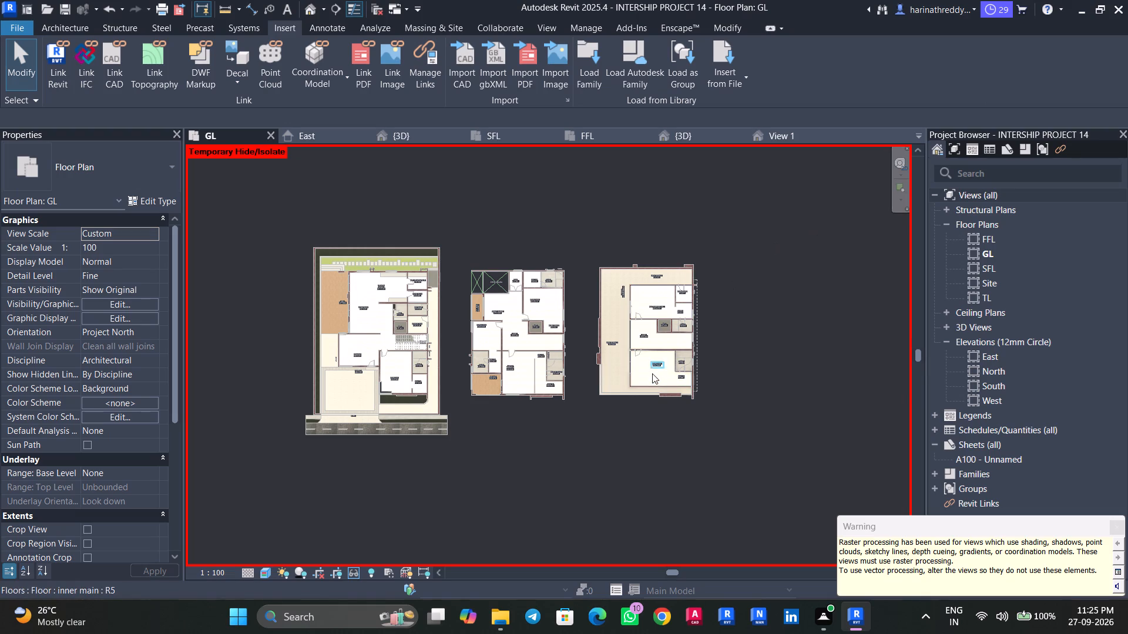
Dismiss the raster-processing warning in the GL floor plan.
key(ctrl+shift+s)
click(1120, 525)
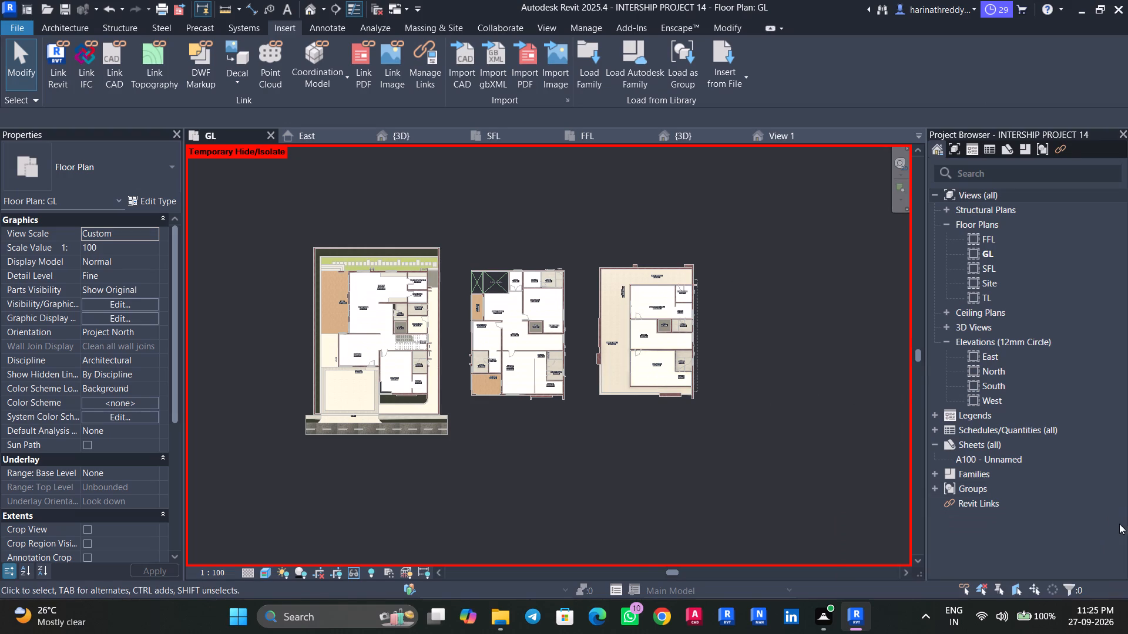
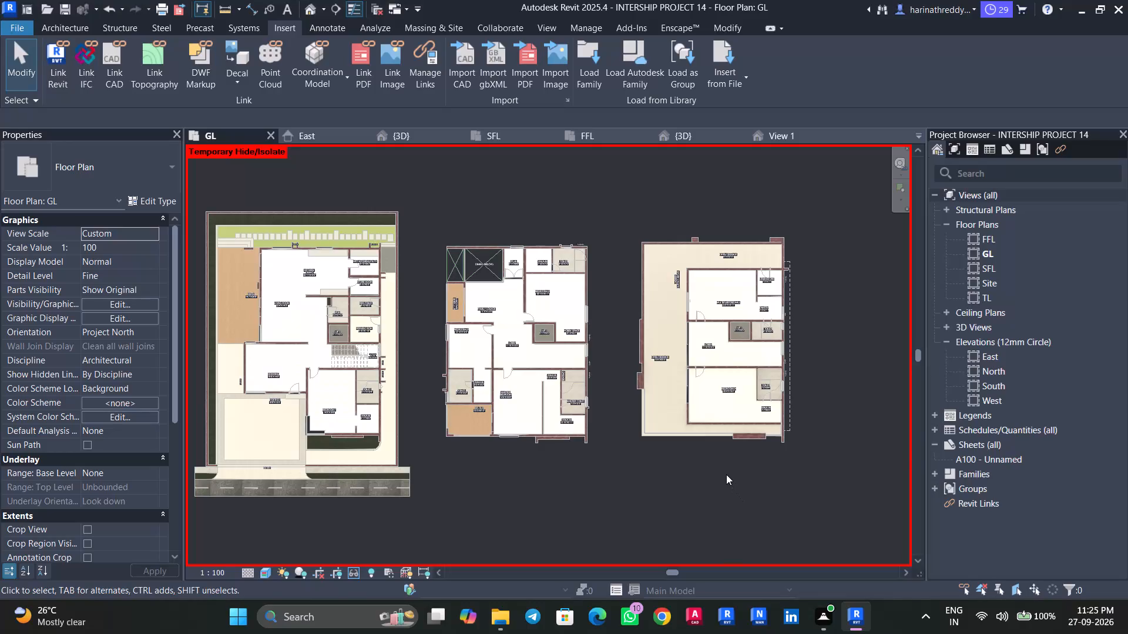
Reset Temporary Hide/Isolate in the GL floor plan and save the project.
text(hr)
scroll(617, 466, down, 5)
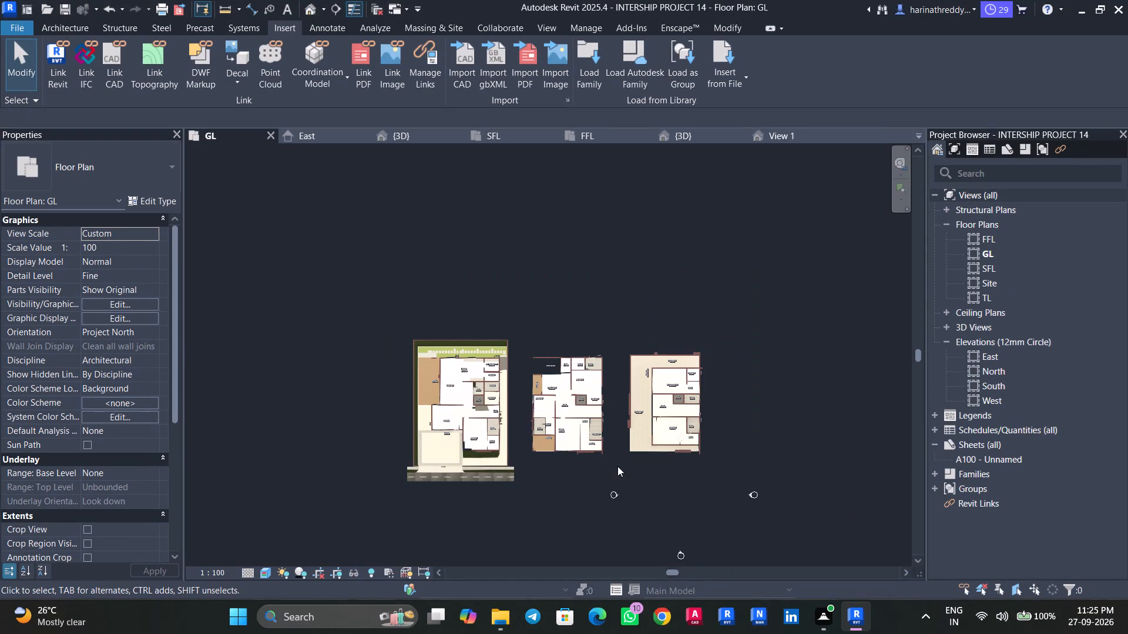
key(ctrl+s)
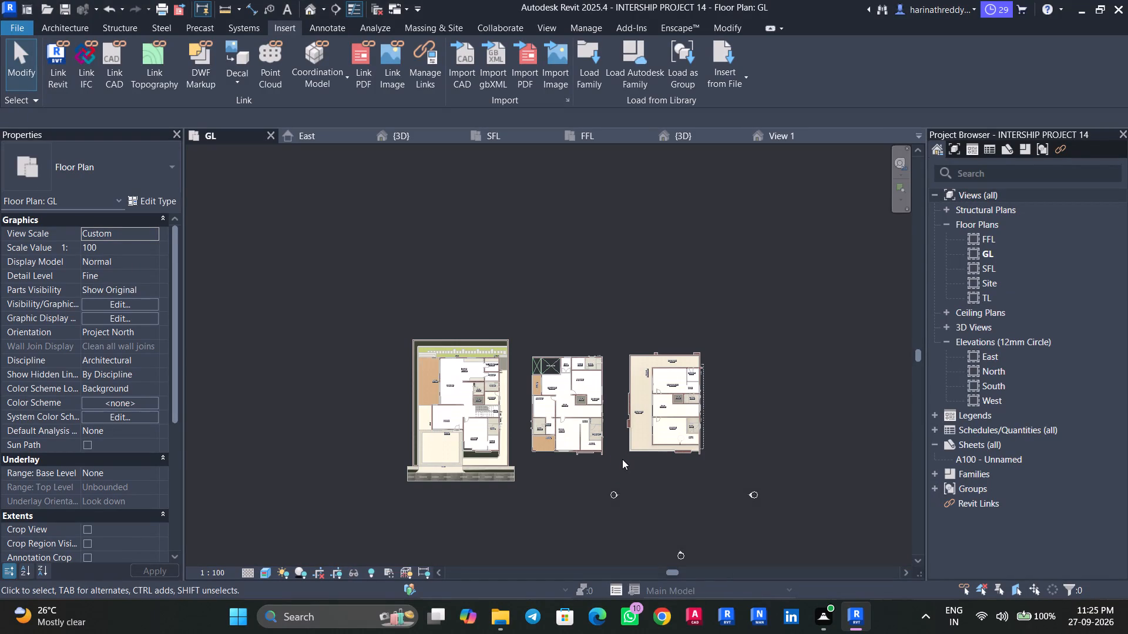
Place two Golden_Chain-5.5_Meters deciduous trees as site components on the ground-floor deck, with Elevation from Level set to 450 mm.
scroll(575, 454, up, 8)
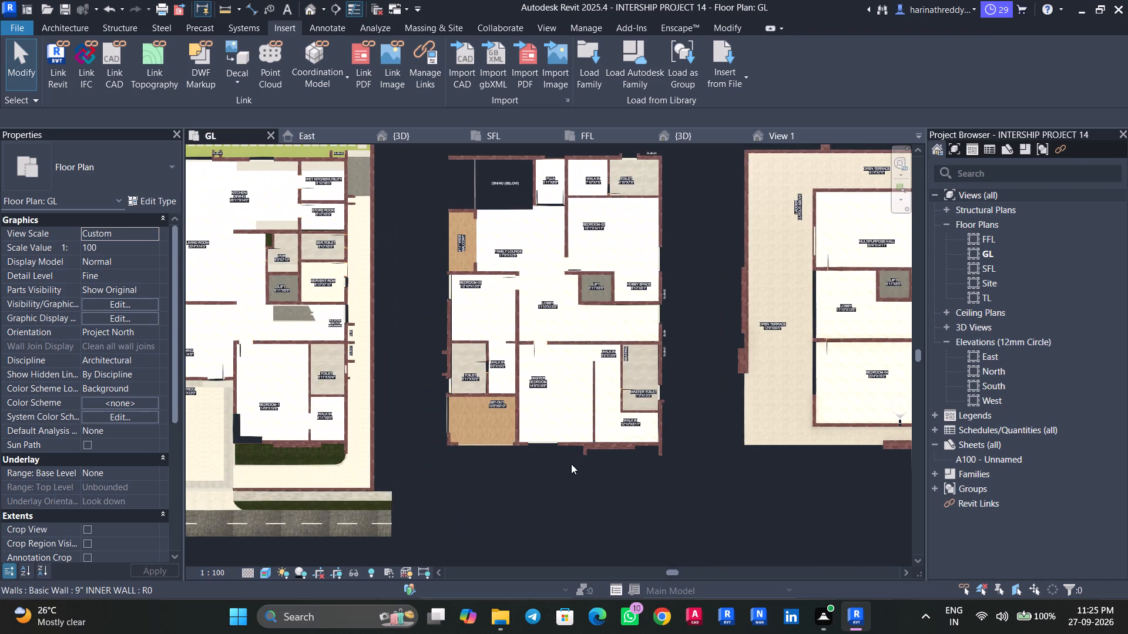
middle_drag(568, 481, 640, 486)
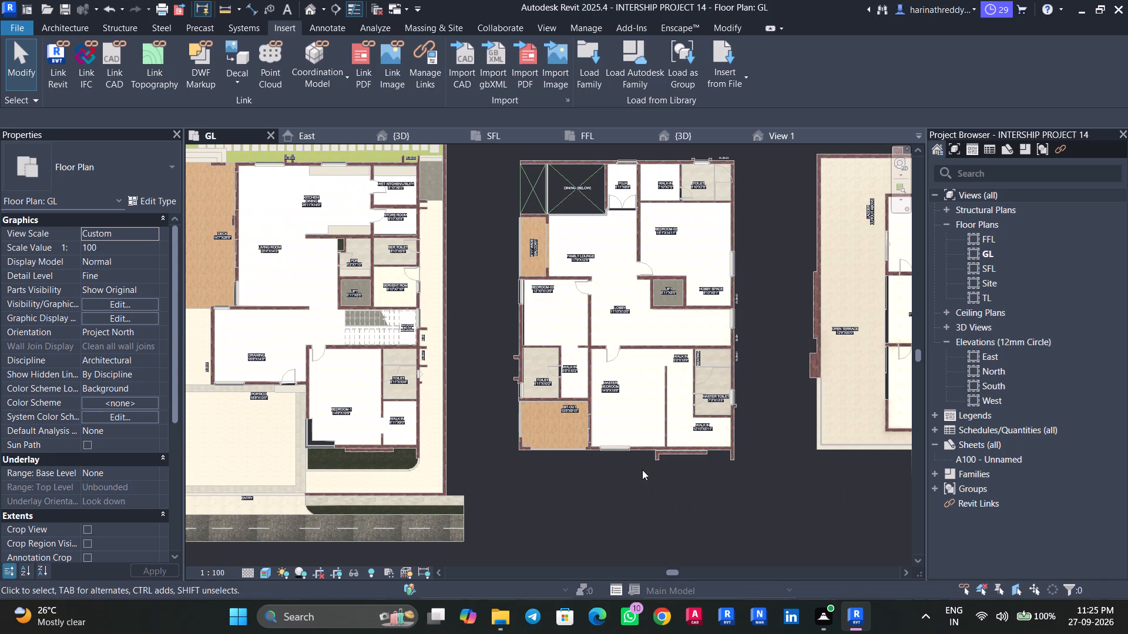
middle_drag(642, 470, 647, 470)
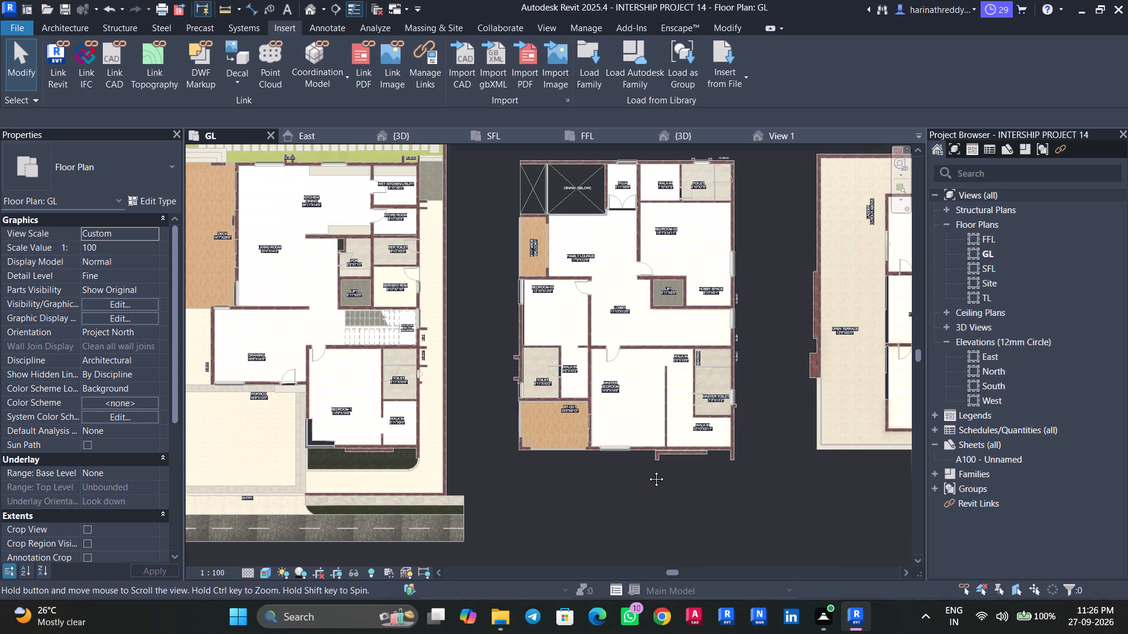
middle_drag(647, 470, 760, 481)
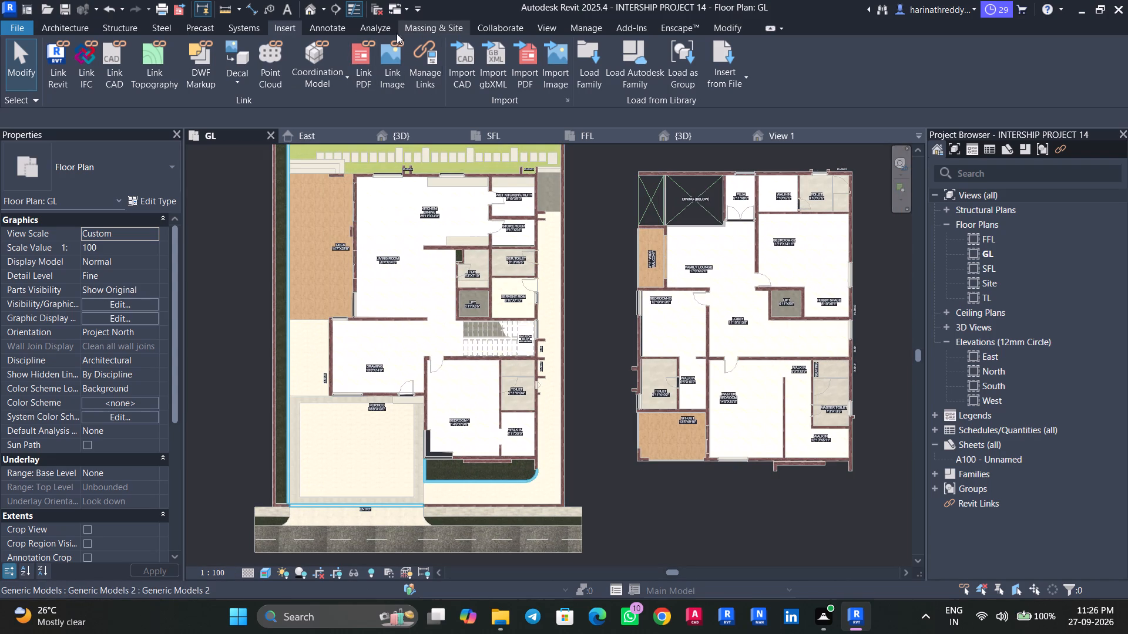
click(409, 30)
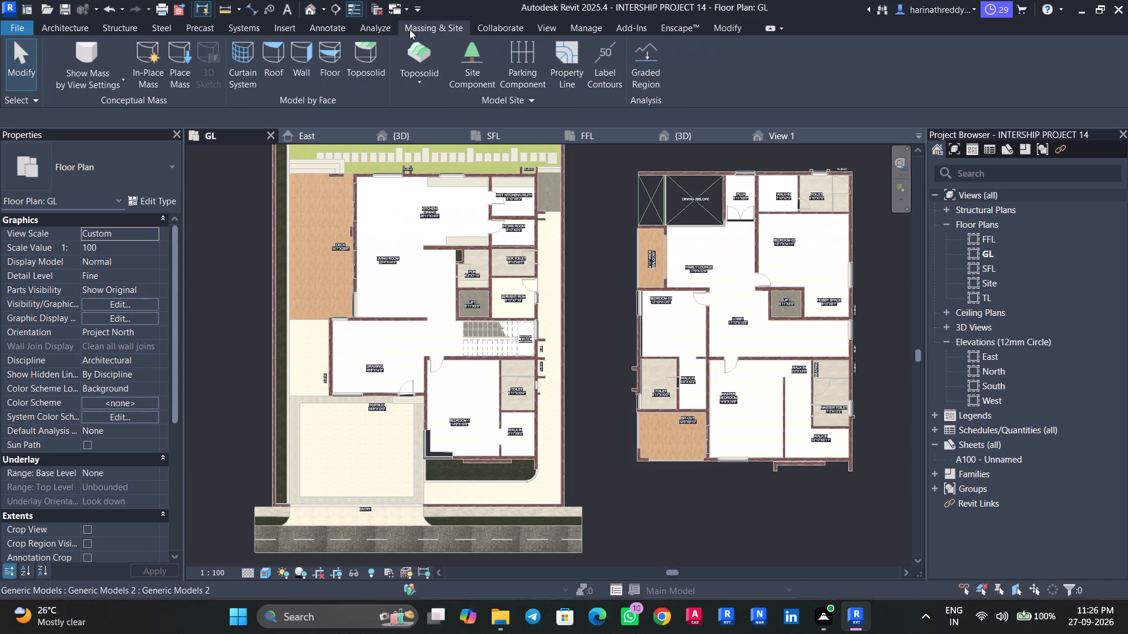
click(469, 84)
click(106, 174)
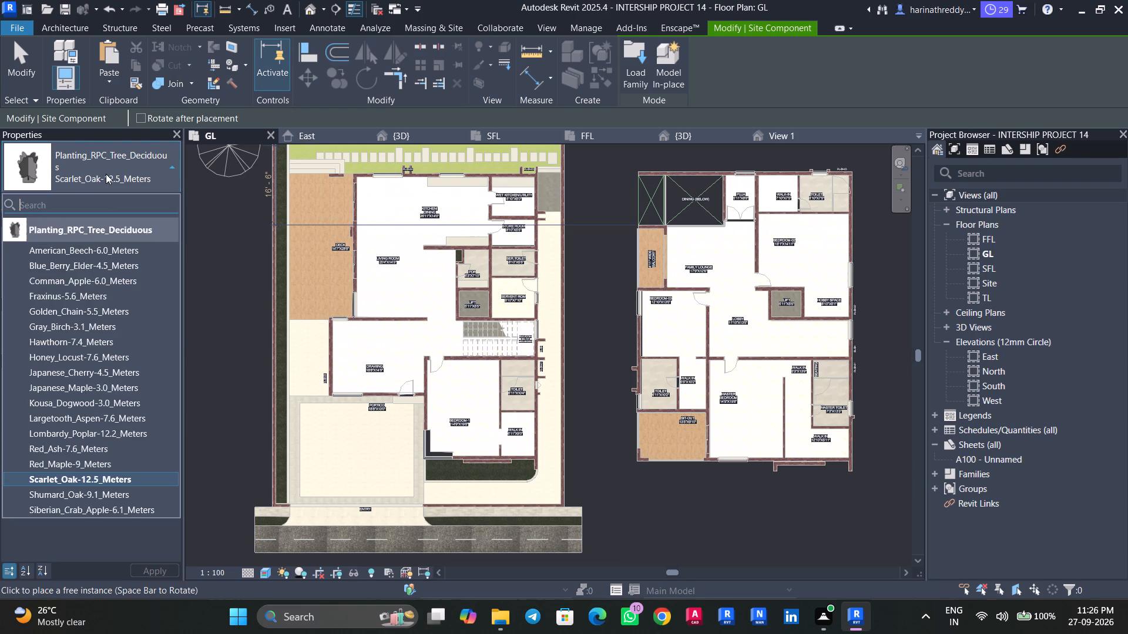
scroll(100, 353, up, 2)
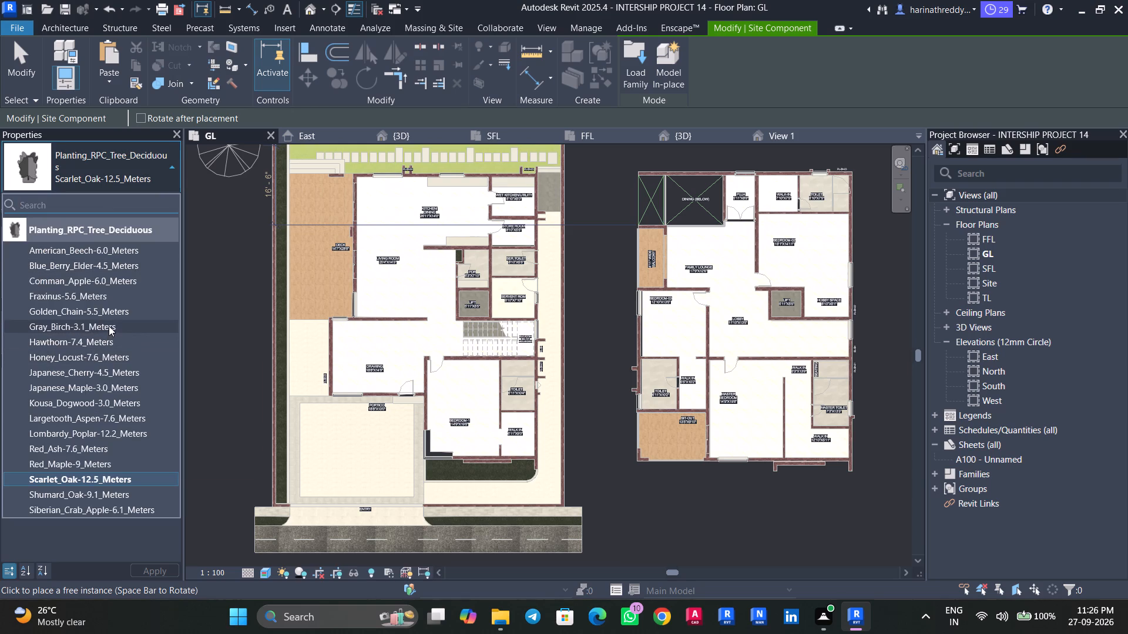
click(112, 296)
scroll(283, 313, up, 5)
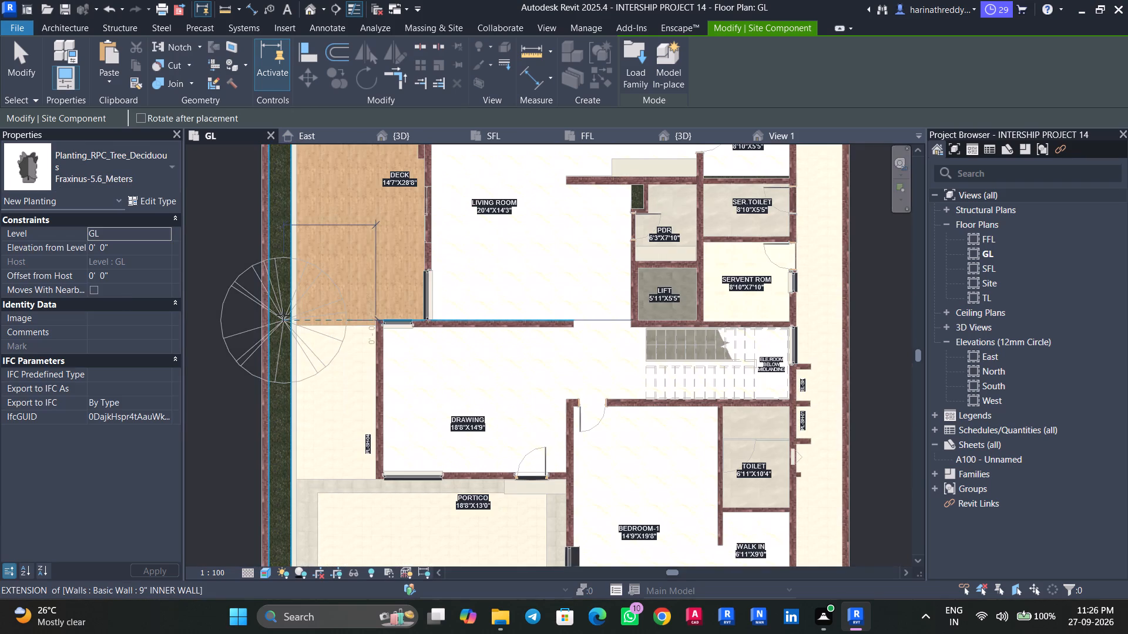
click(119, 156)
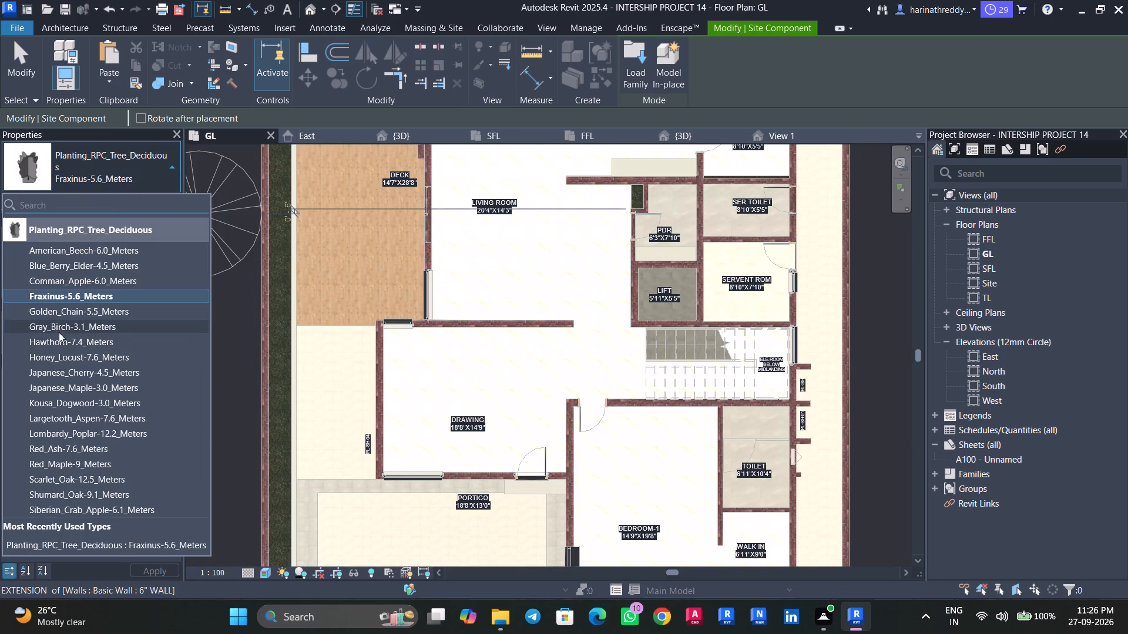
scroll(89, 429, down, 4)
click(98, 312)
middle_drag(334, 249, 308, 414)
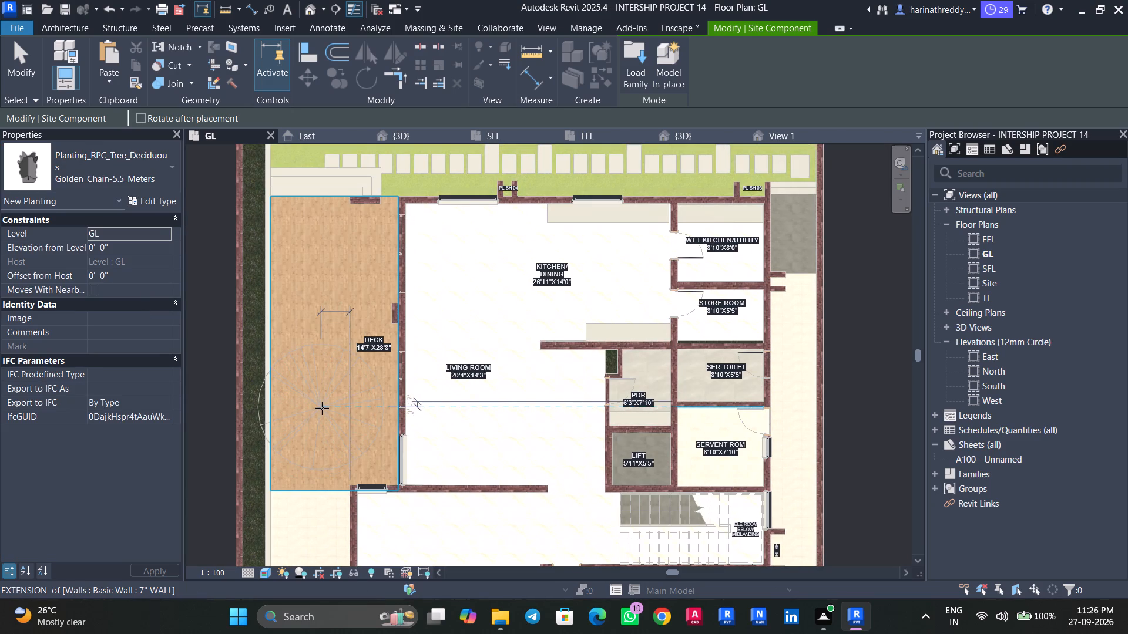
click(151, 250)
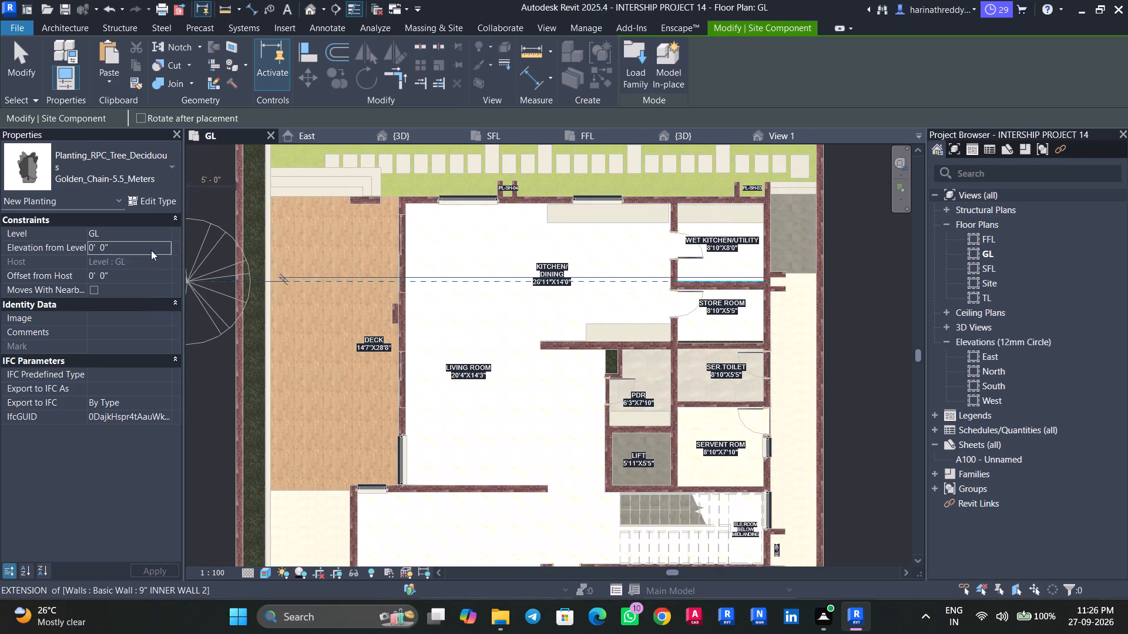
click(145, 249)
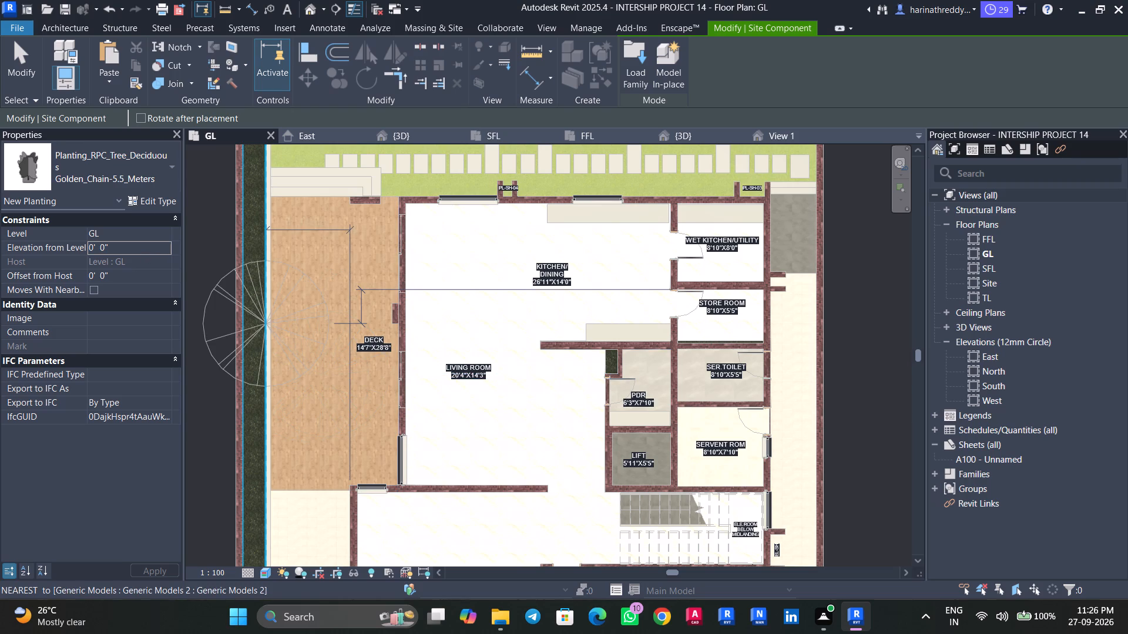
text(450mm)
key(Return)
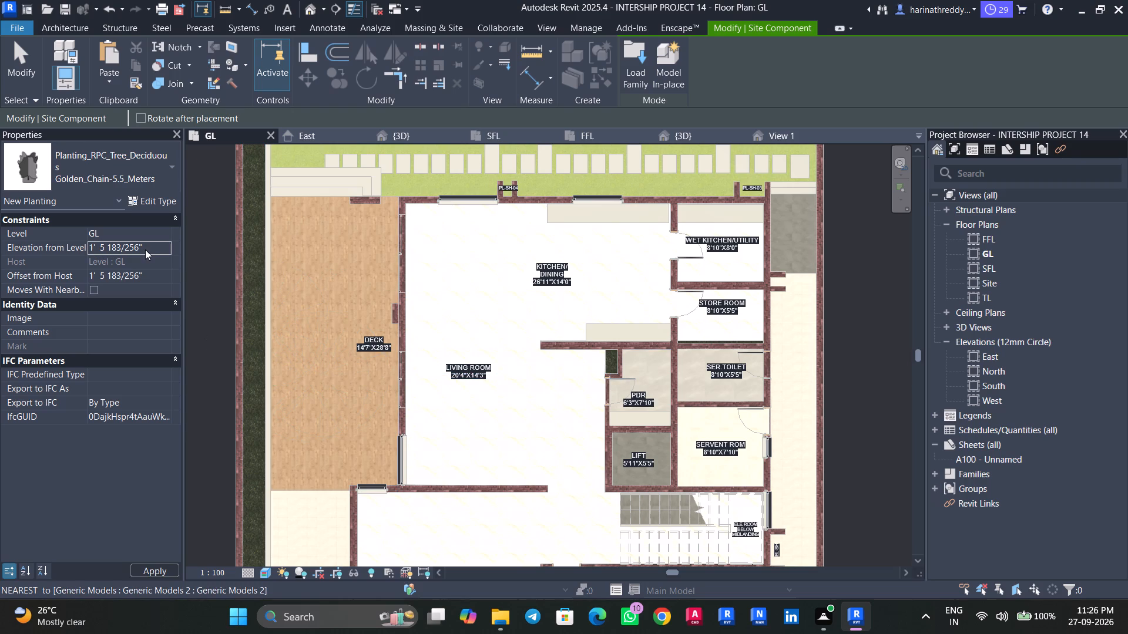
click(338, 414)
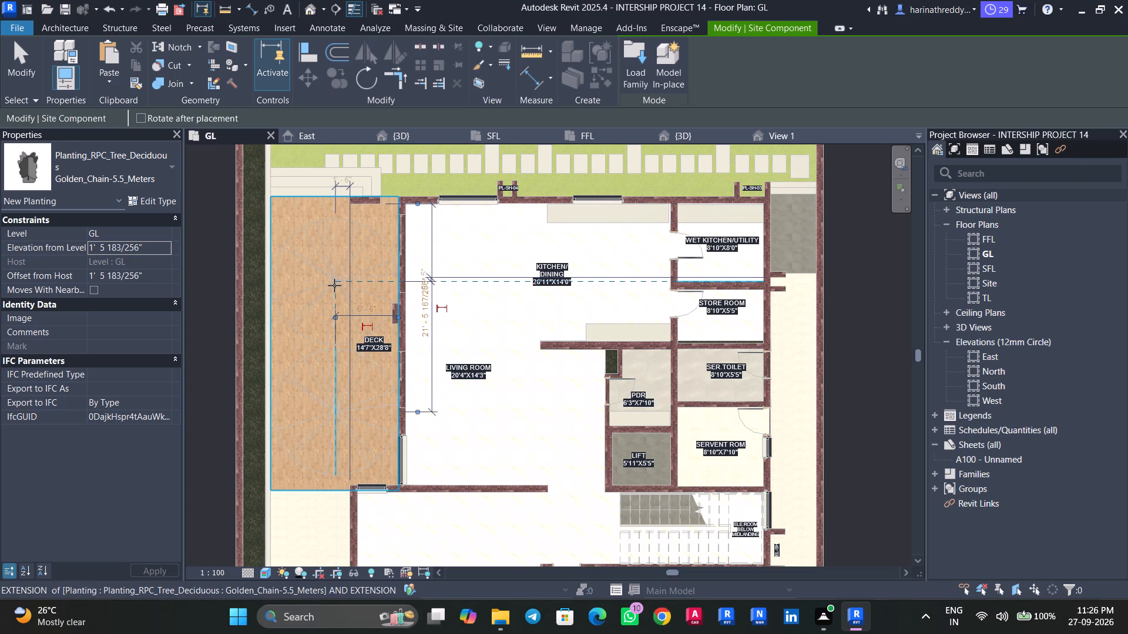
click(334, 285)
key(Escape)
key(Escape)
key(Escape)
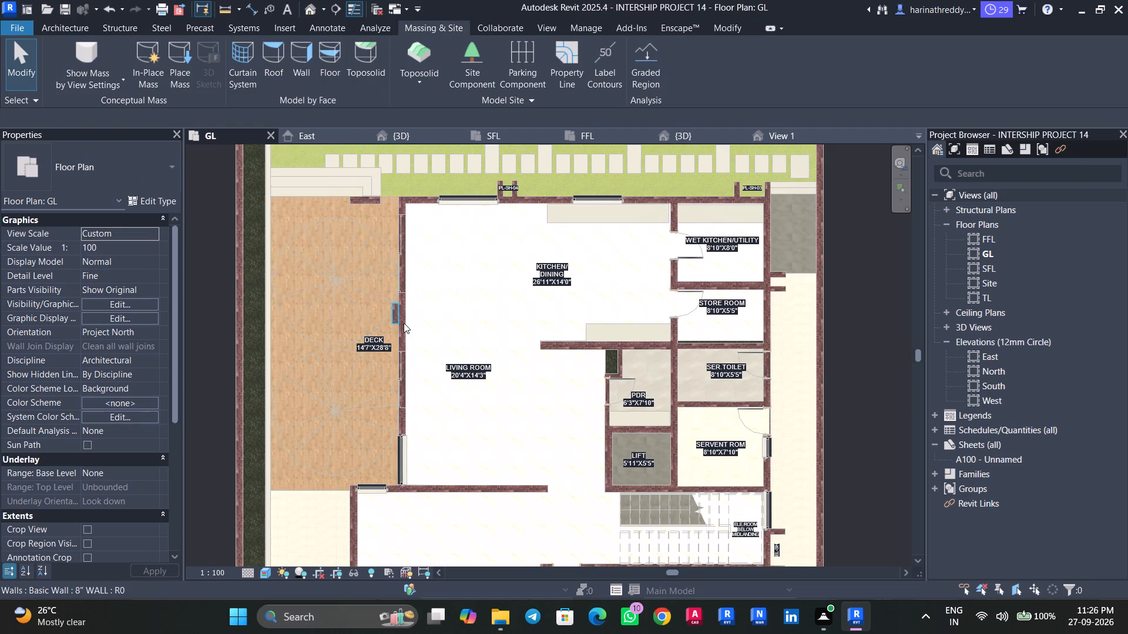
Open the project's default 3D view and examine the new trees on the deck and the surrounding ground-floor rooms.
scroll(404, 323, down, 2)
scroll(404, 323, up, 1)
scroll(404, 323, down, 9)
shift+middle_drag(536, 478, 506, 436)
scroll(512, 446, down, 3)
shift+middle_drag(486, 467, 497, 421)
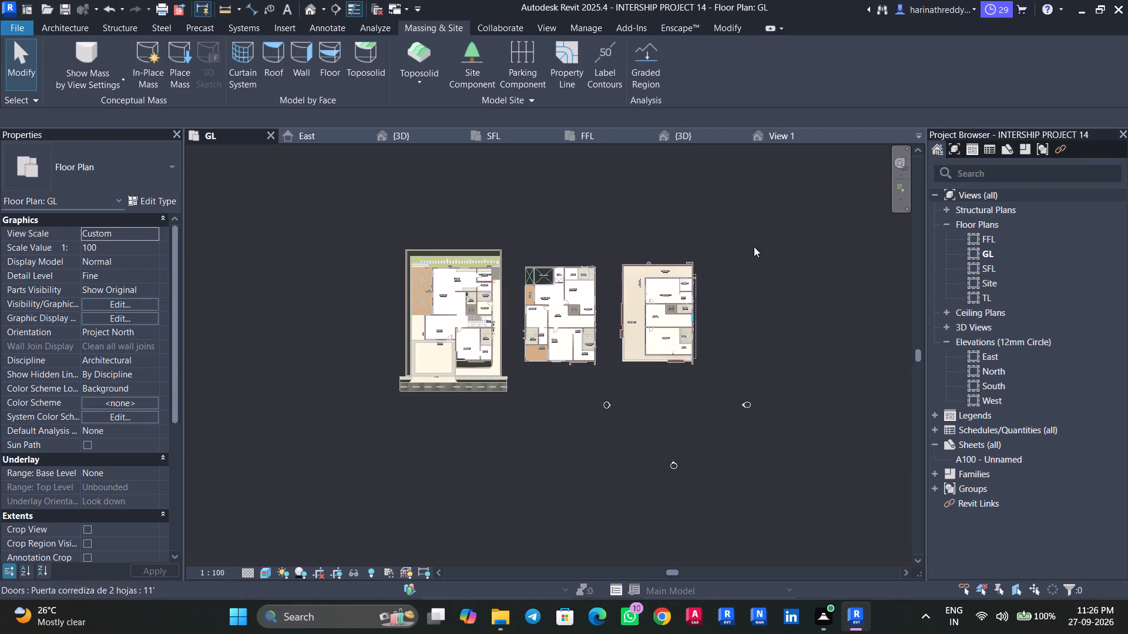
click(690, 141)
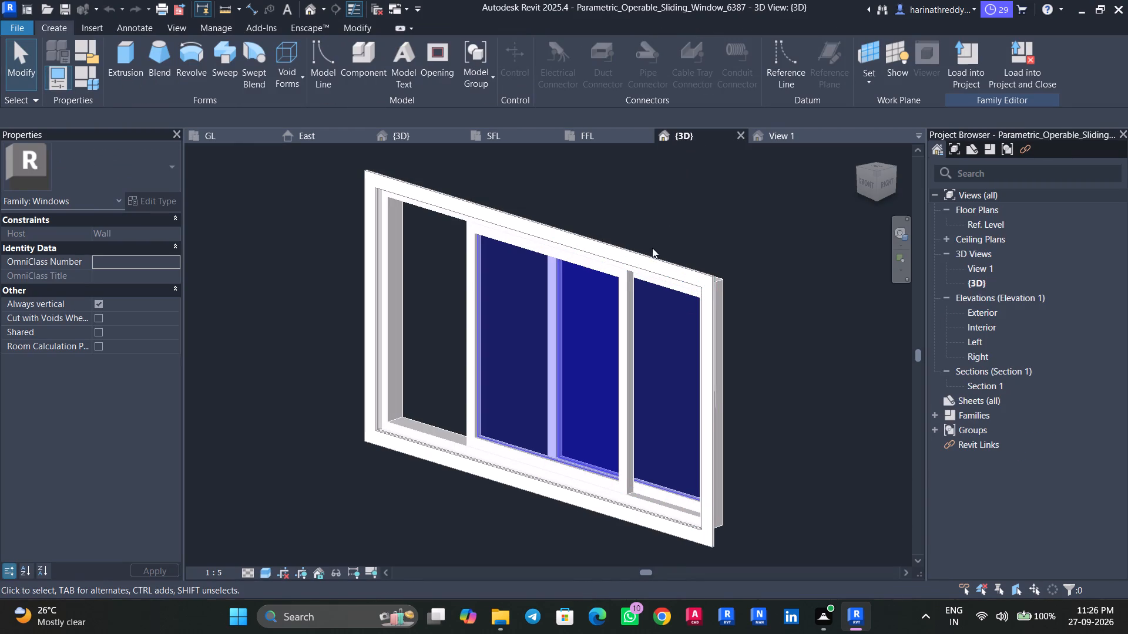
click(233, 138)
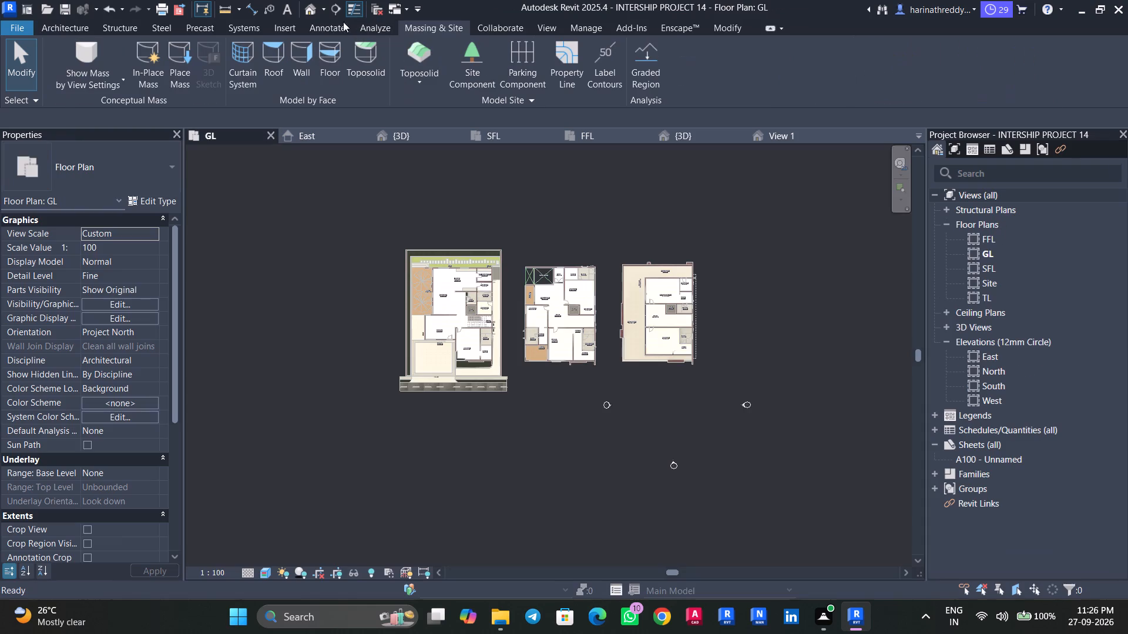
click(315, 12)
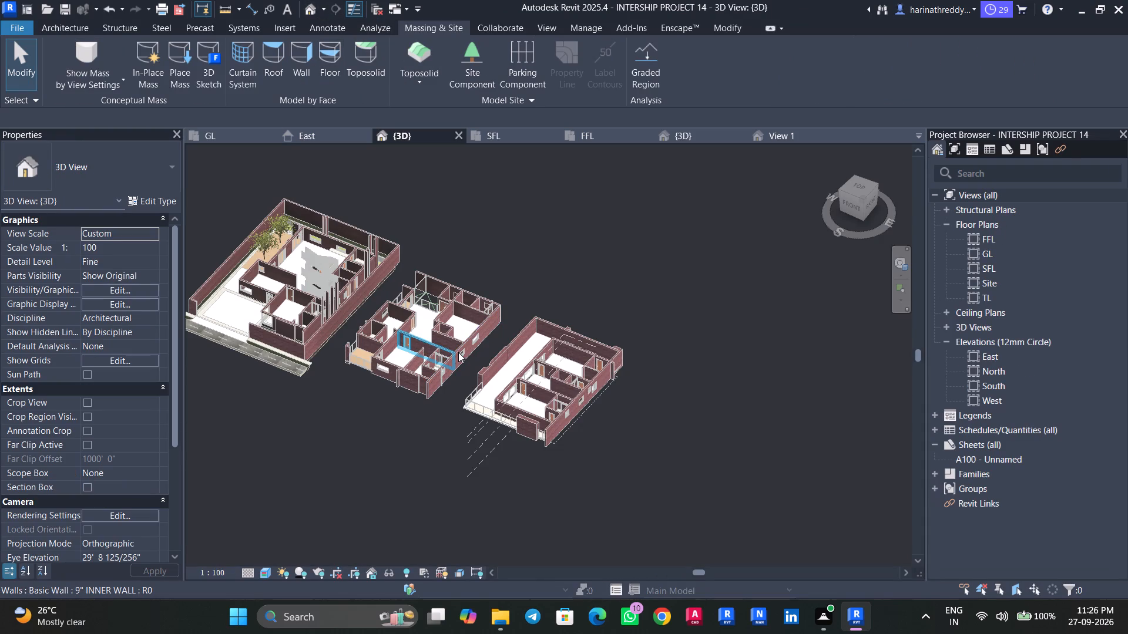
scroll(245, 176, up, 2)
scroll(245, 176, down, 1)
scroll(245, 176, up, 5)
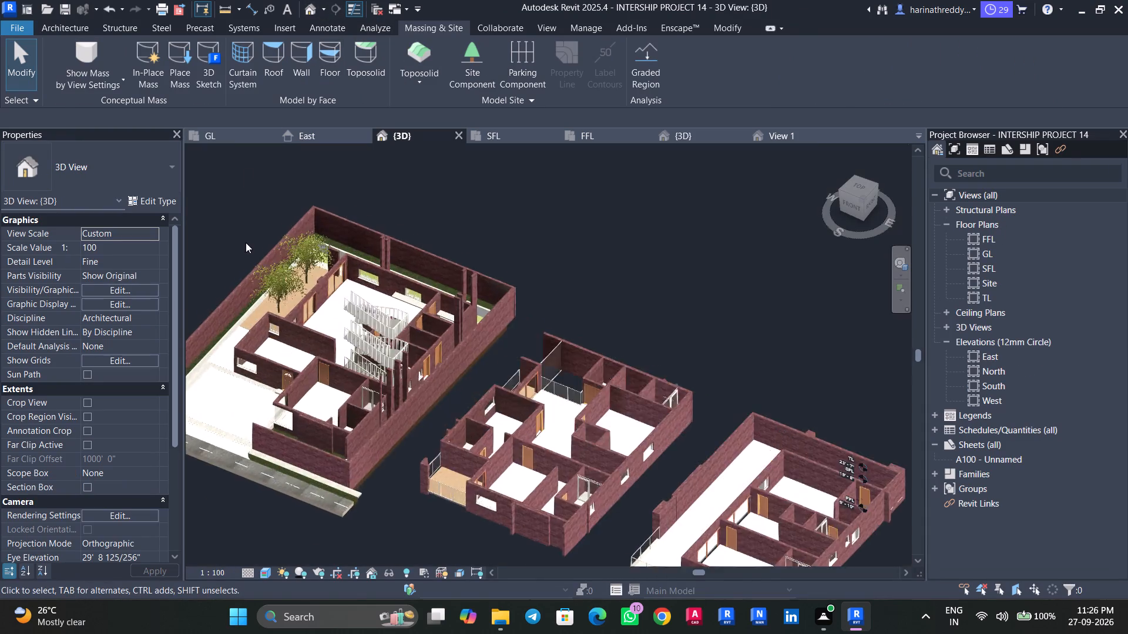
scroll(246, 242, up, 5)
middle_drag(240, 270, 270, 204)
scroll(270, 214, up, 3)
middle_drag(270, 214, 254, 239)
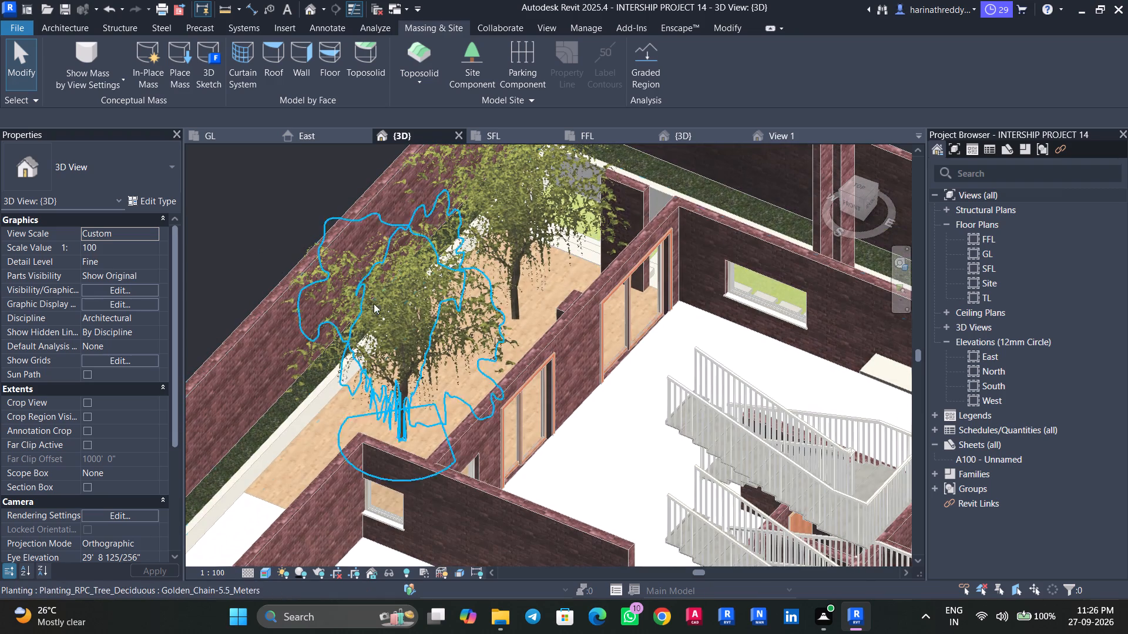
click(407, 338)
scroll(407, 338, down, 7)
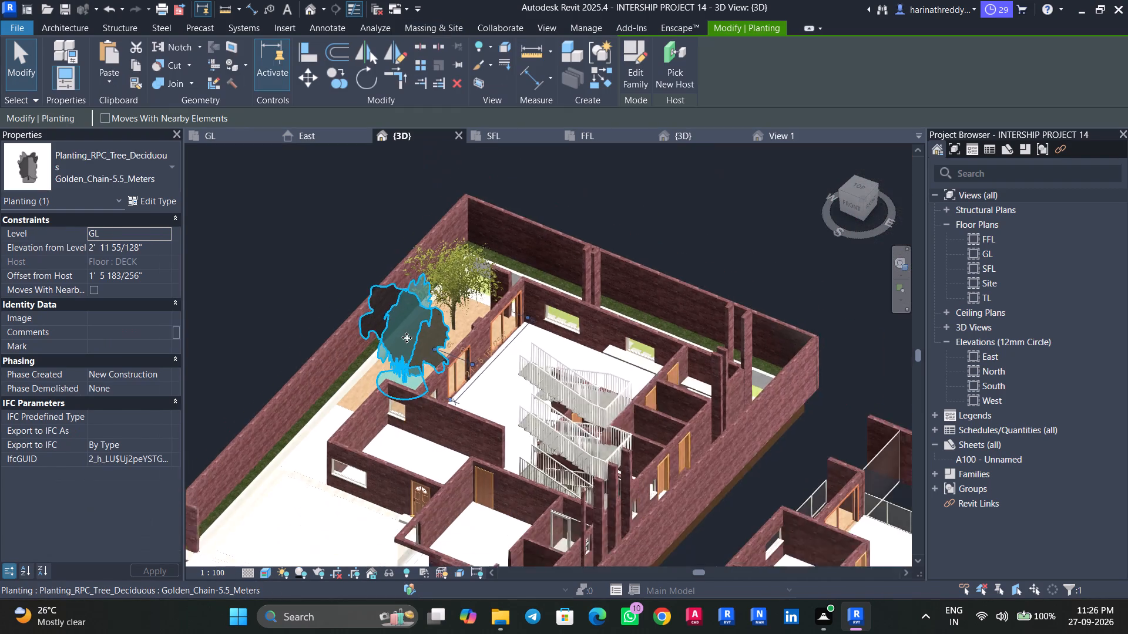
click(265, 288)
scroll(265, 288, down, 2)
middle_drag(265, 288, 308, 267)
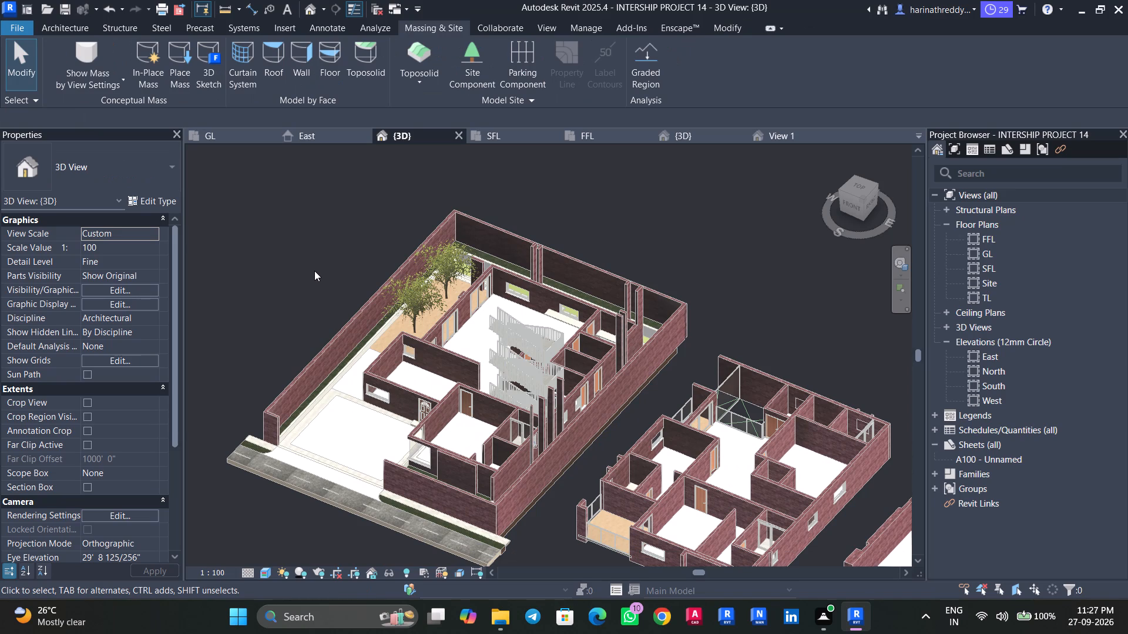
scroll(441, 354, up, 14)
scroll(356, 408, down, 5)
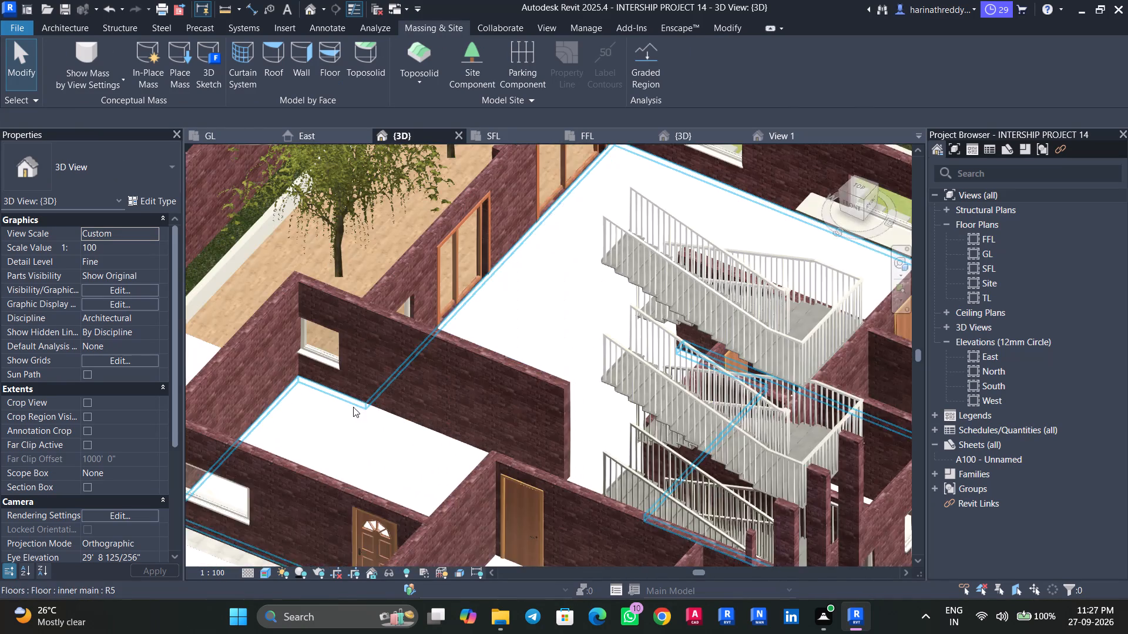
middle_drag(353, 419, 380, 541)
scroll(378, 379, up, 2)
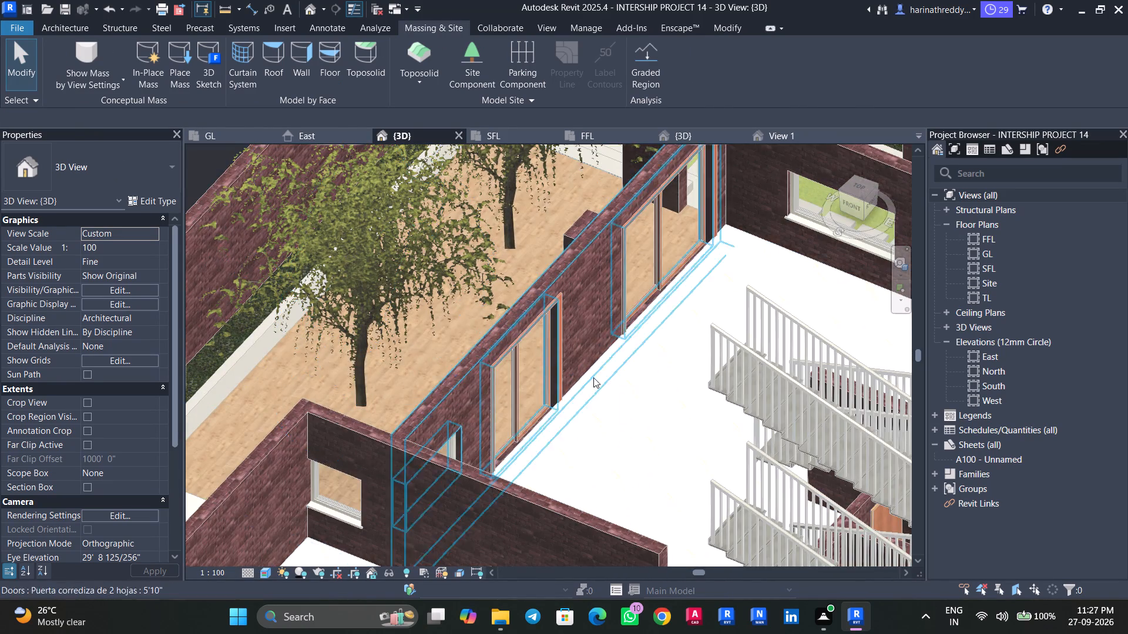
middle_drag(614, 398, 540, 498)
scroll(536, 492, down, 8)
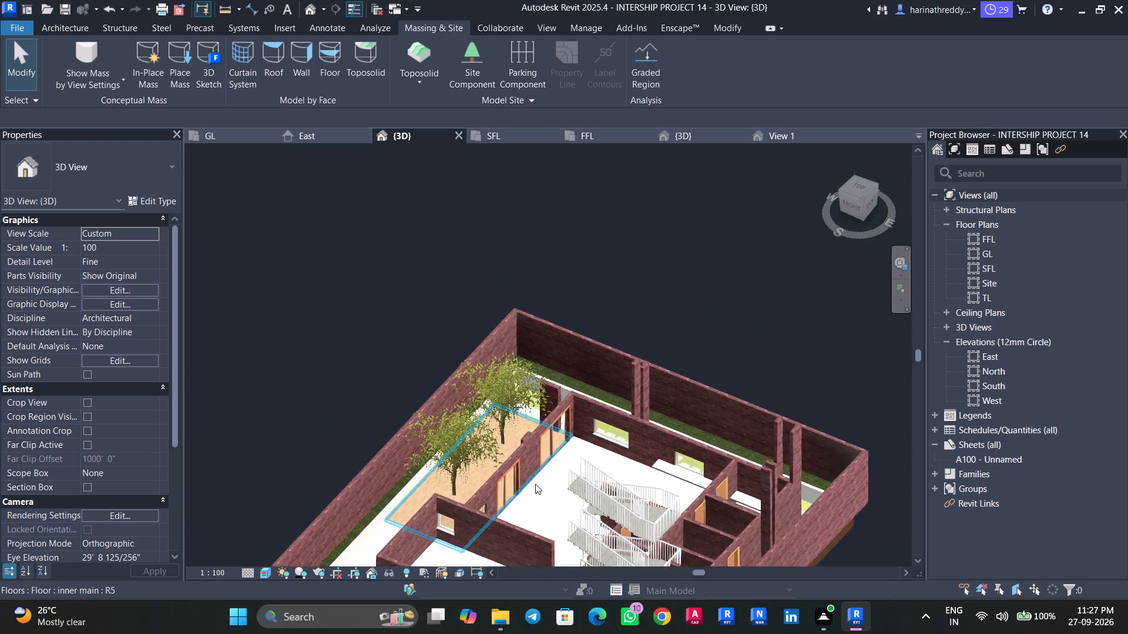
scroll(535, 484, down, 2)
shift+middle_drag(306, 464, 407, 456)
Save the project.
key(ctrl+s)
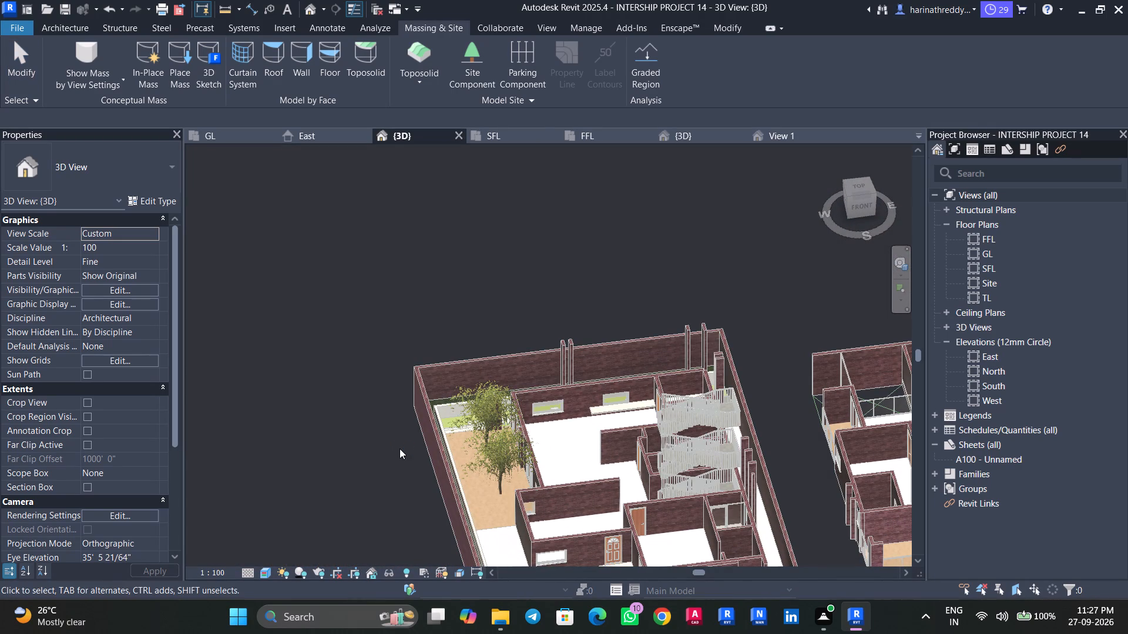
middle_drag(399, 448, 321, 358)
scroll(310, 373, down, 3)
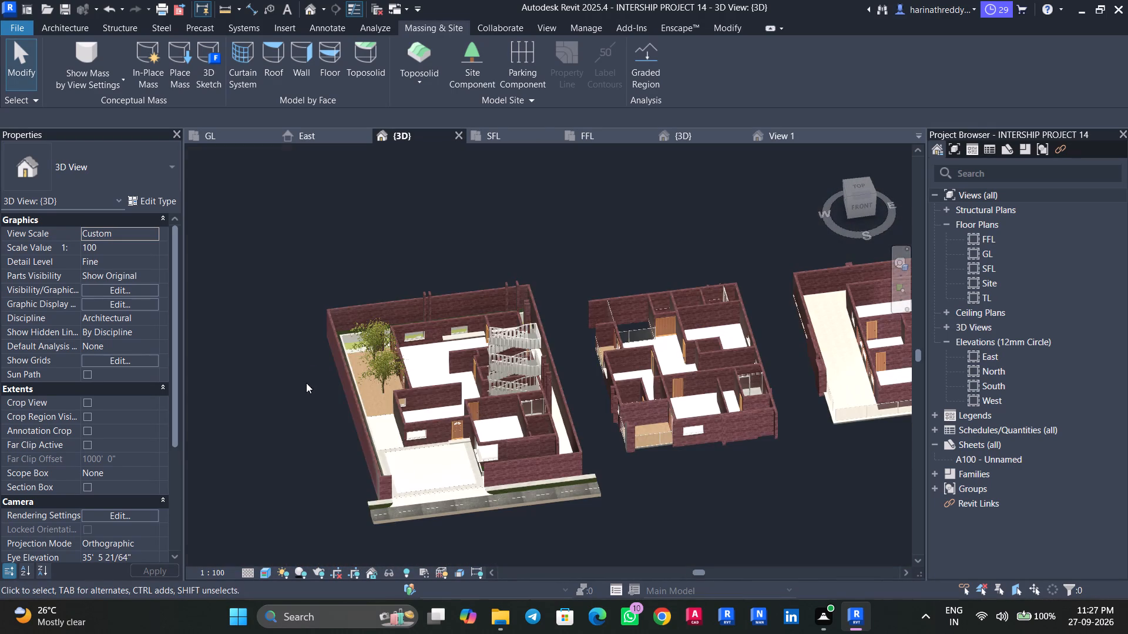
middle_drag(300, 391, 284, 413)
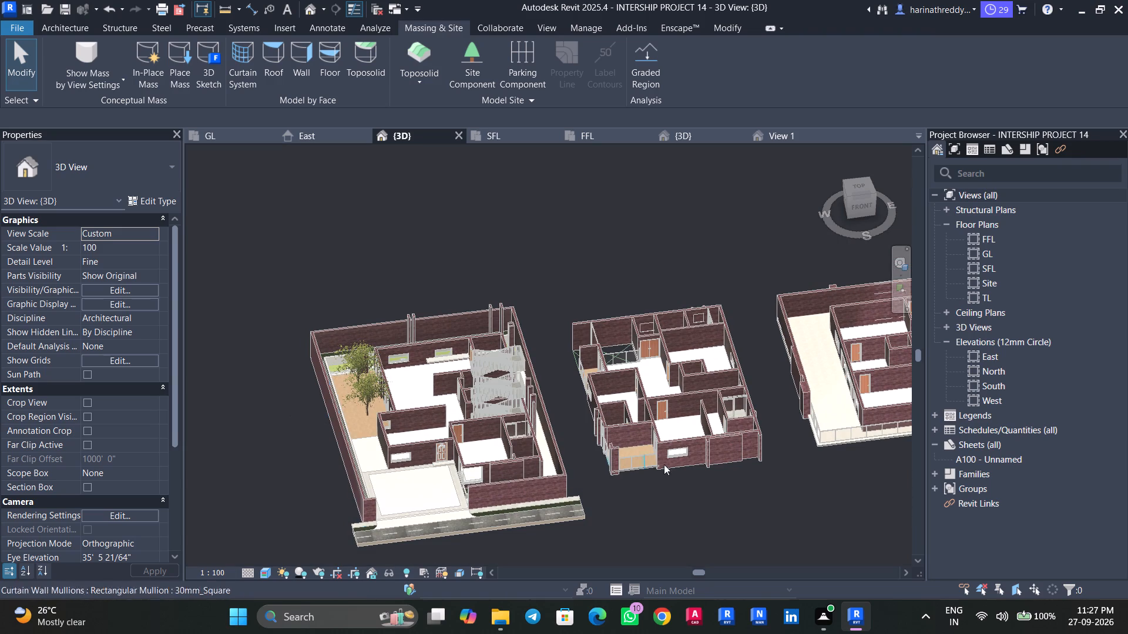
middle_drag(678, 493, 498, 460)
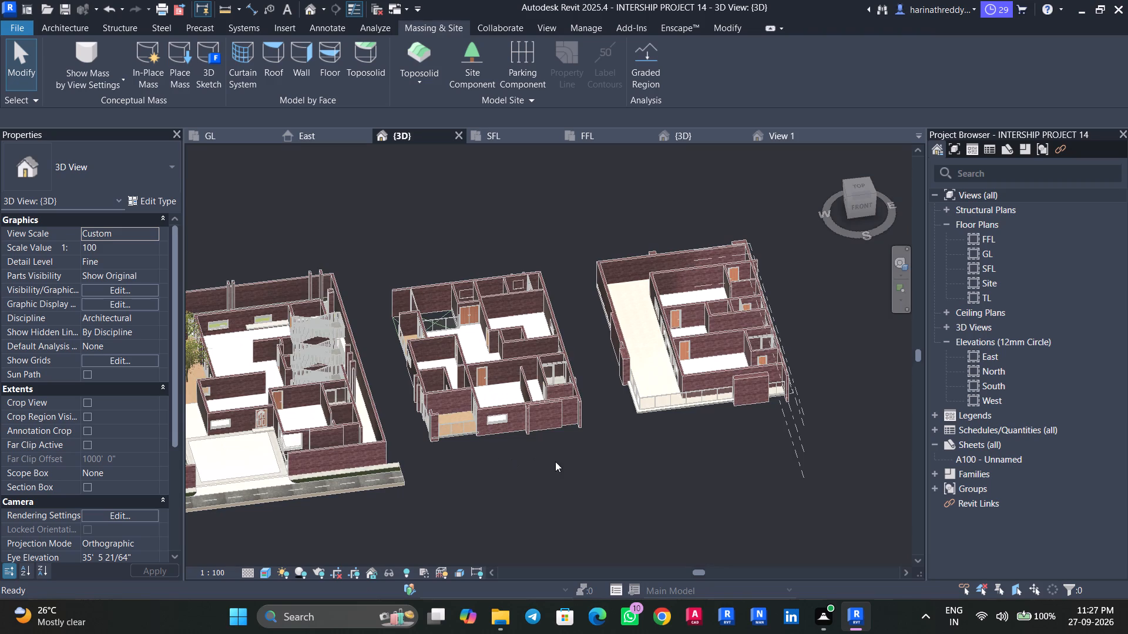